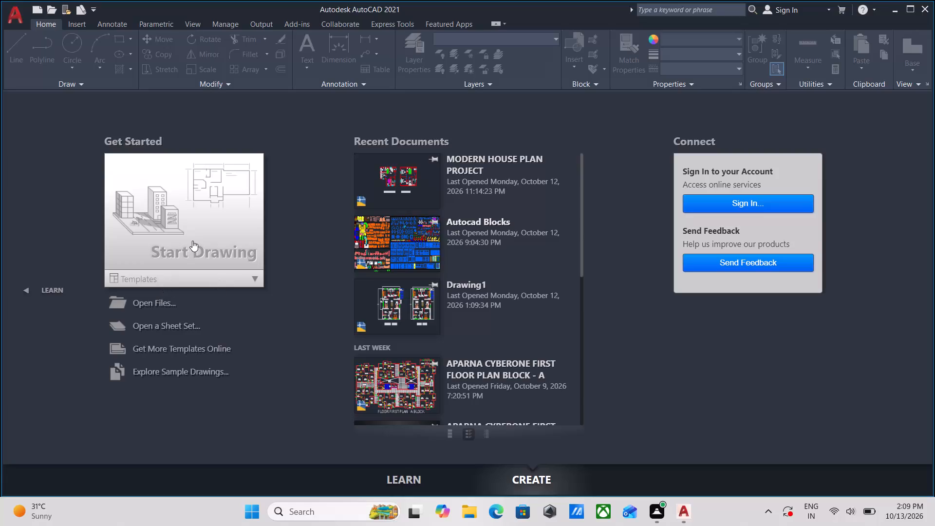
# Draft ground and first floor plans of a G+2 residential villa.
# Start a new blank drawing.
pyautogui.click(192, 241)
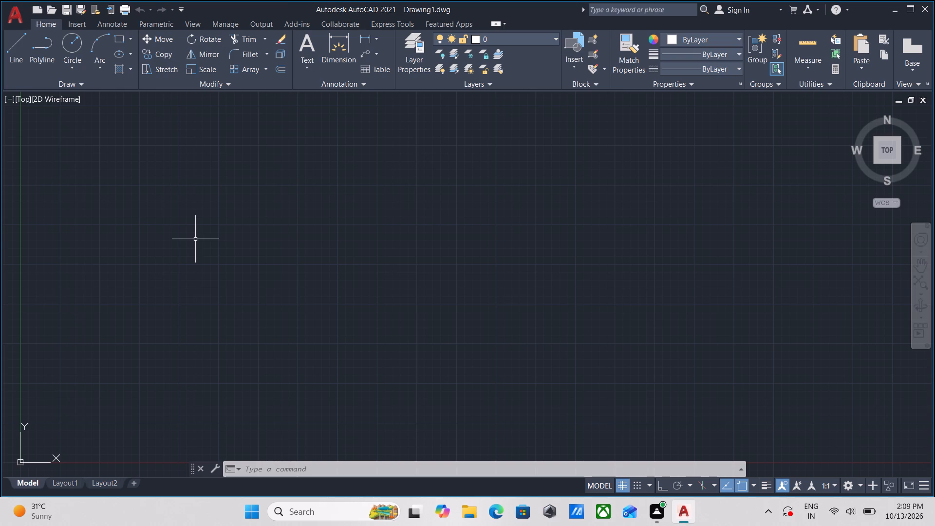
# Configure the drawing units to the Engineering length type with 0'-0.0" precision.
pyautogui.scroll(-2, 317, 226)
pyautogui.moveTo(425, 261); pyautogui.dragTo(473, 321, button='middle')
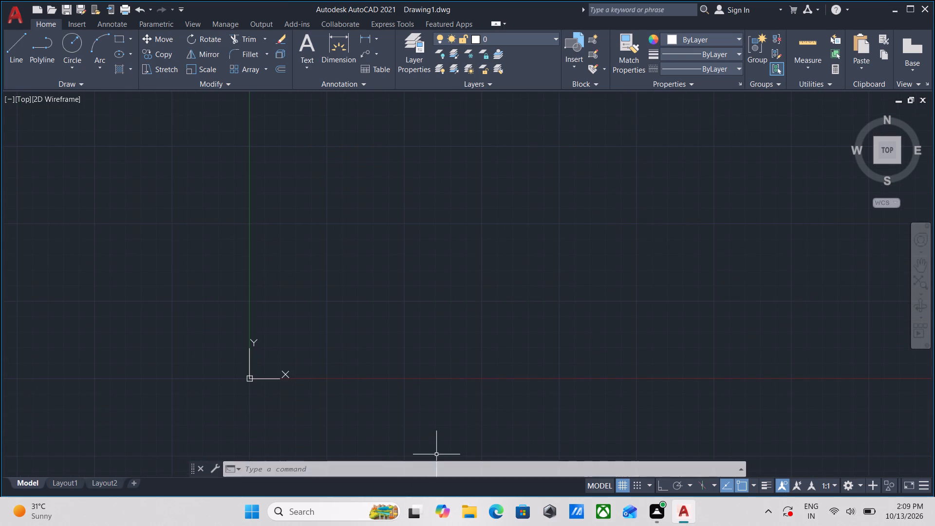
pyautogui.click(442, 469)
pyautogui.write('un')
pyautogui.press('Return')
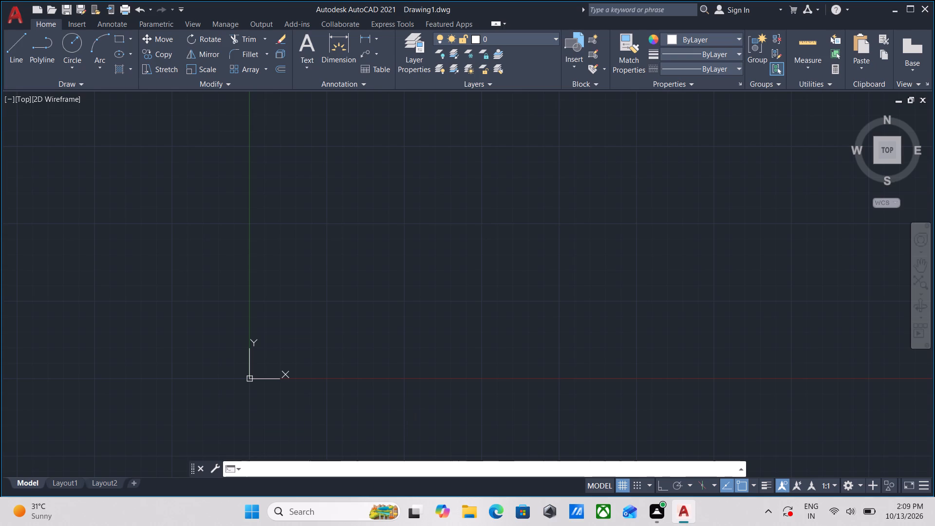
pyautogui.scroll(-4, 427, 361)
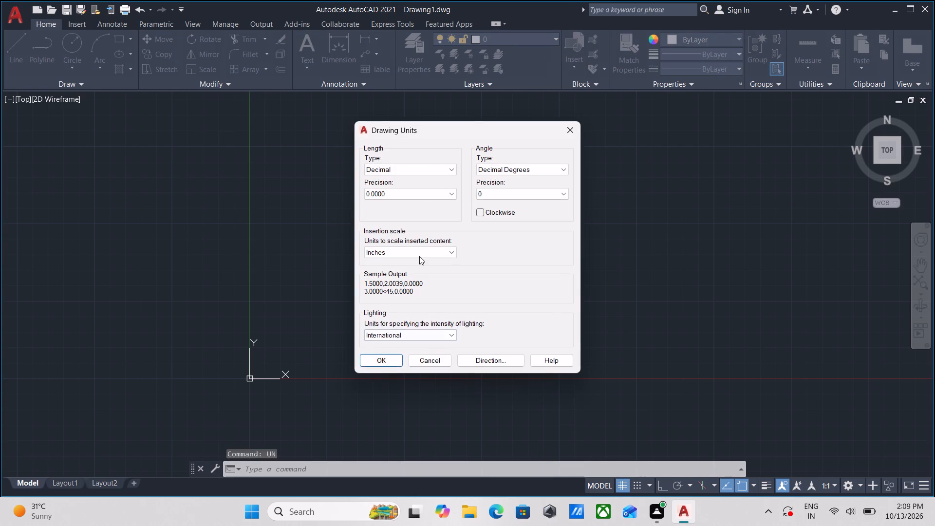
pyautogui.click(422, 170)
pyautogui.click(399, 194)
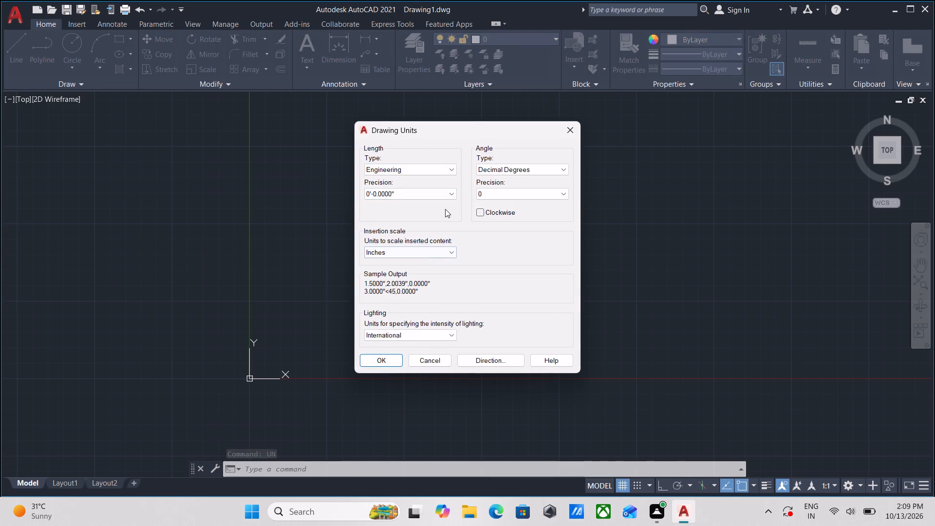
pyautogui.click(445, 192)
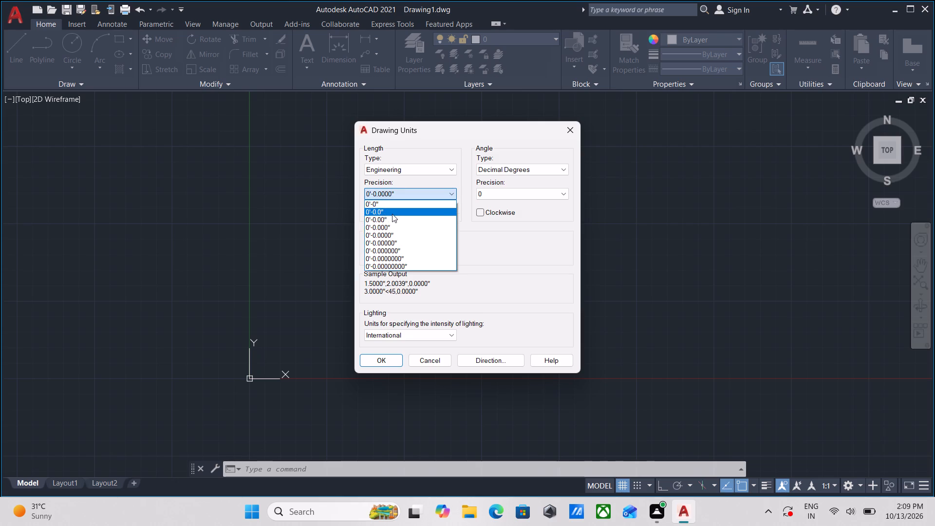
pyautogui.click(393, 213)
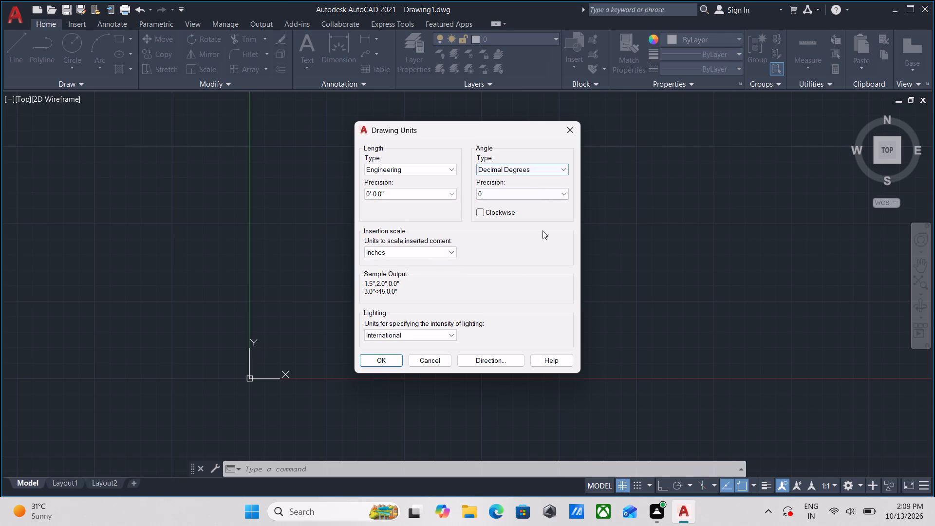
pyautogui.click(380, 358)
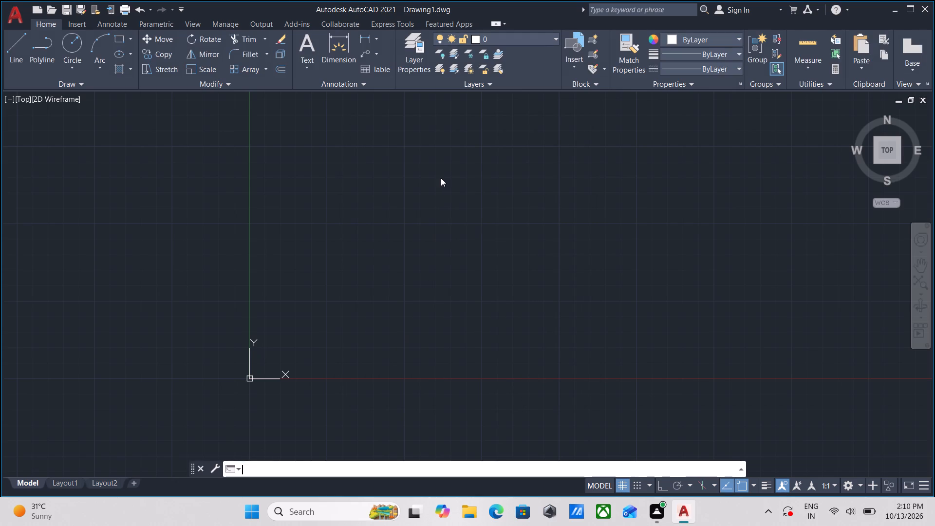
# Modify the Standard dimension style to use Architectural tick for the first and second arrowheads.
pyautogui.moveTo(435, 180); pyautogui.dragTo(387, 235, button='middle')
pyautogui.scroll(1, 387, 235)
pyautogui.moveTo(474, 173); pyautogui.dragTo(420, 228, button='middle')
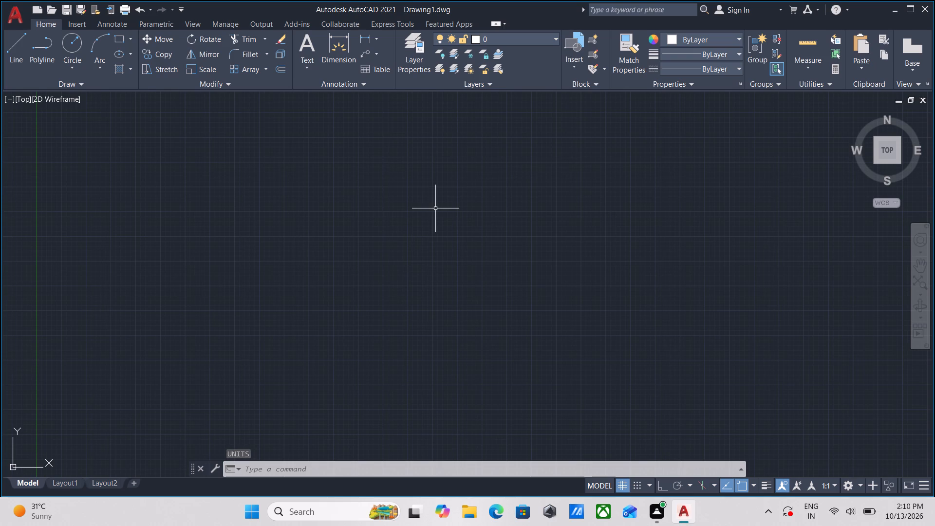
pyautogui.write('di')
pyautogui.press('m')
pyautogui.write('style')
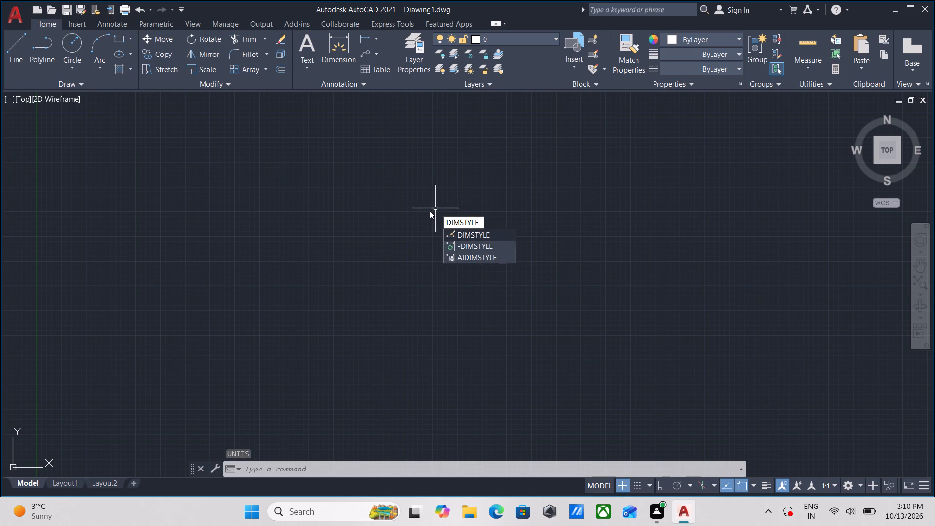
pyautogui.press('Return')
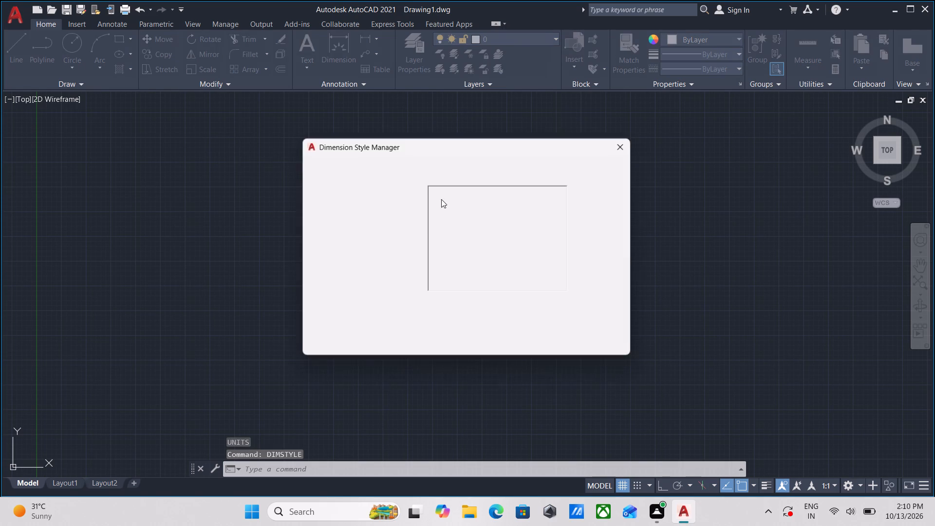
pyautogui.click(596, 230)
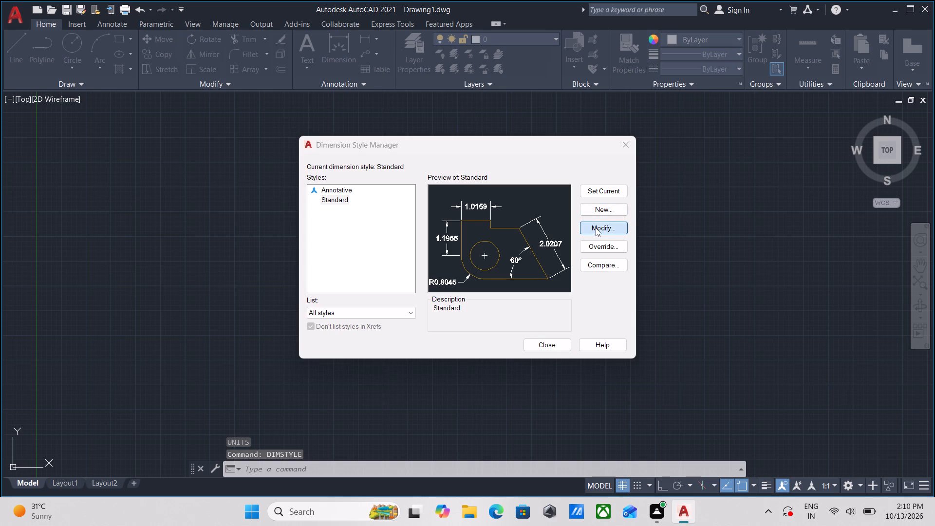
pyautogui.click(596, 228)
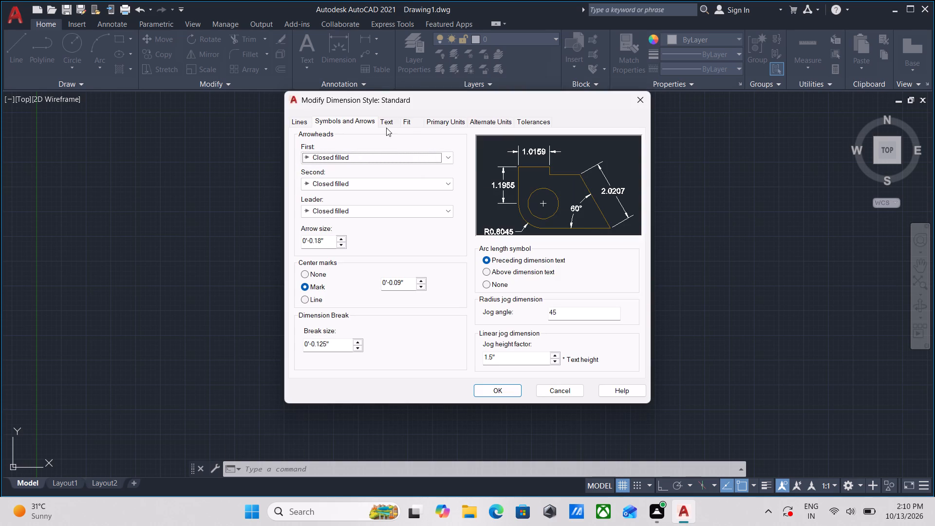
pyautogui.click(390, 118)
pyautogui.click(394, 150)
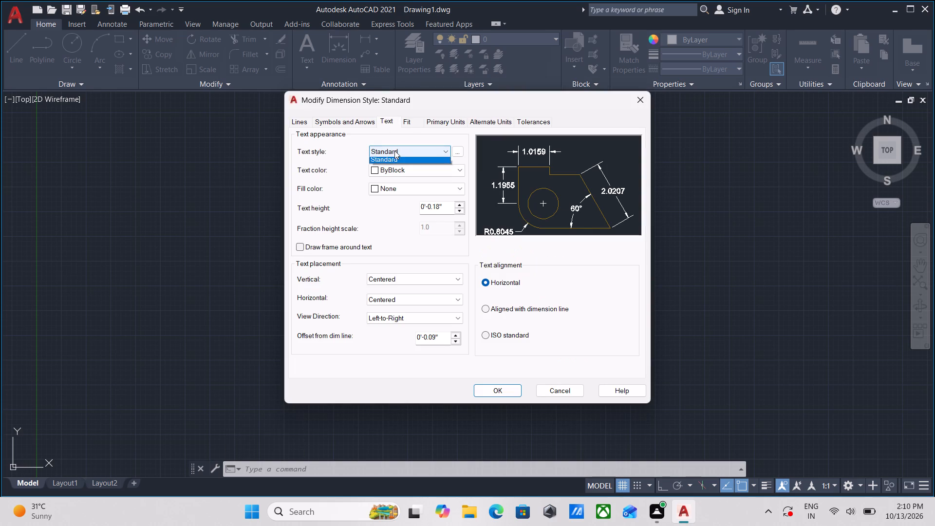
pyautogui.click(394, 150)
pyautogui.click(346, 119)
pyautogui.click(370, 153)
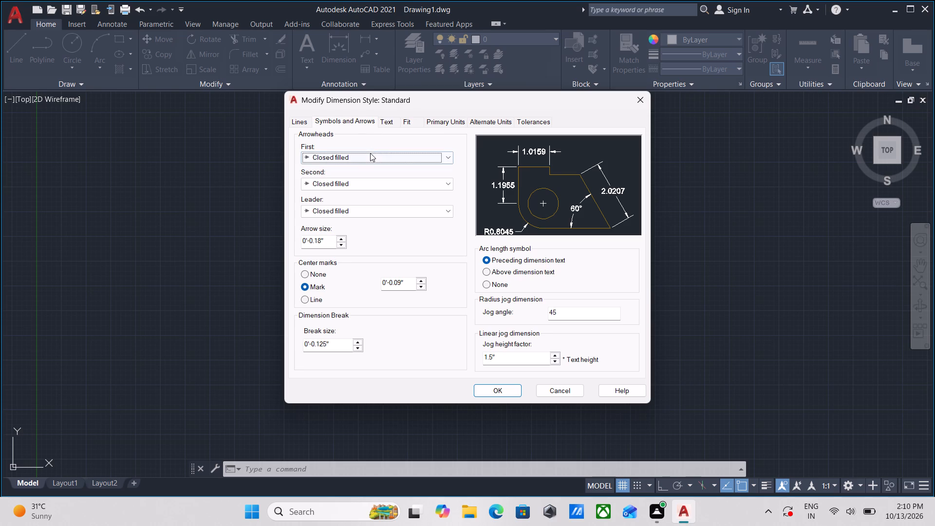
pyautogui.click(368, 161)
pyautogui.click(369, 159)
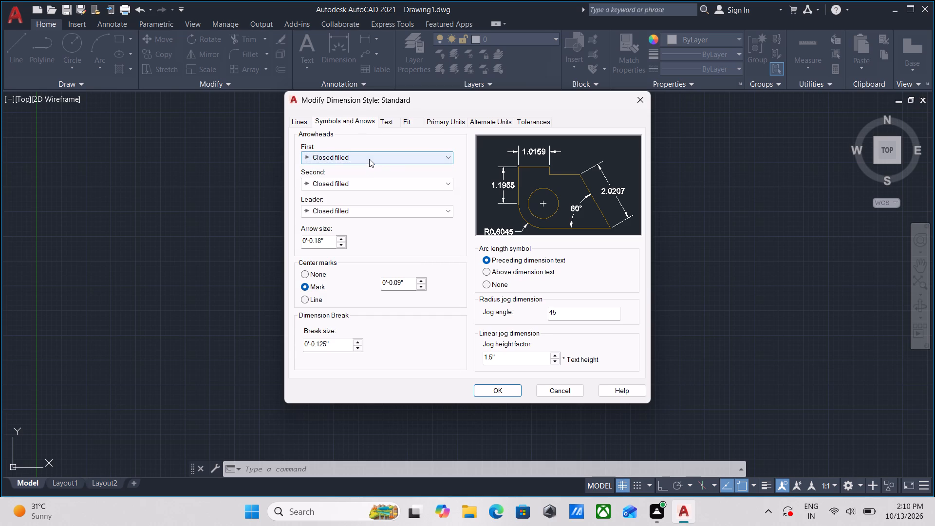
pyautogui.click(373, 157)
pyautogui.click(373, 157)
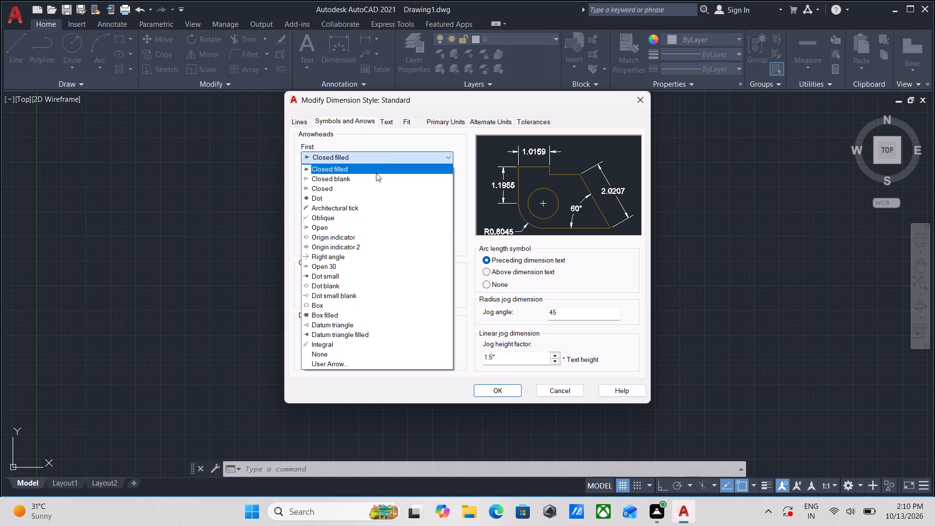
pyautogui.click(345, 208)
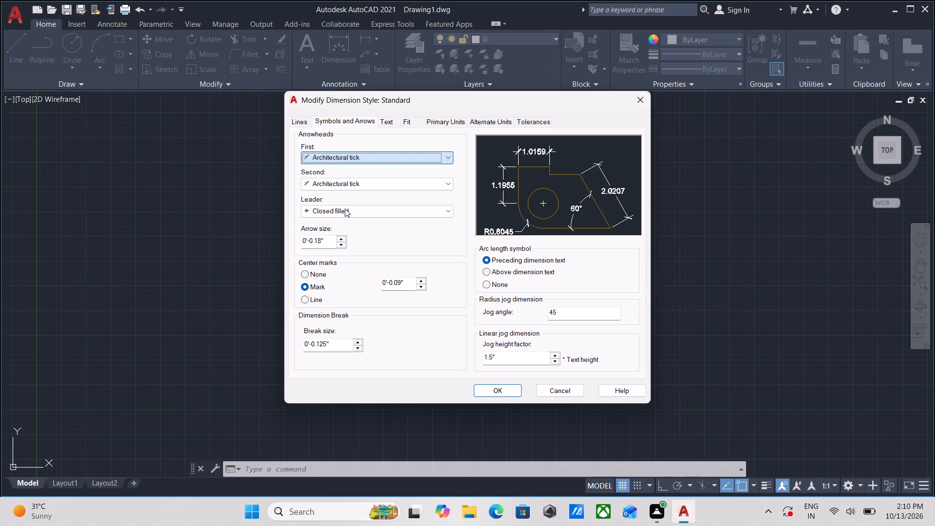
# Set the Standard dimension style's text height to 6".
pyautogui.click(389, 123)
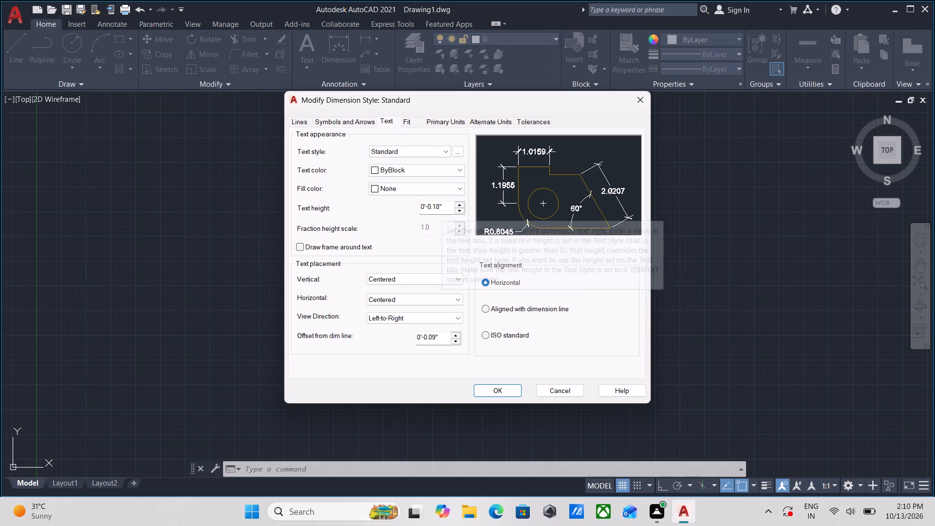
pyautogui.moveTo(442, 210); pyautogui.dragTo(359, 212)
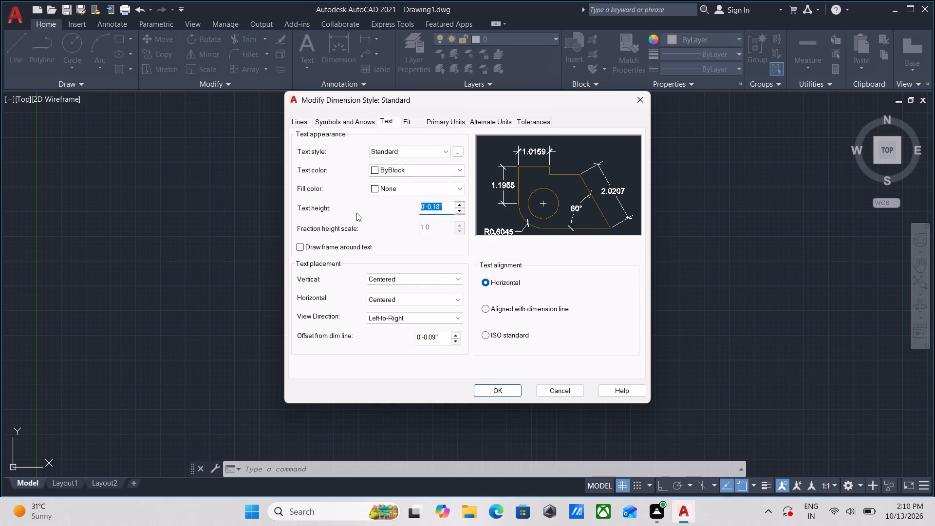
pyautogui.press('6')
pyautogui.hotkey('shift', '"')
# Set the Standard dimension style's arrow size to 3", then save the style and close the Dimension Style Manager.
pyautogui.click(341, 120)
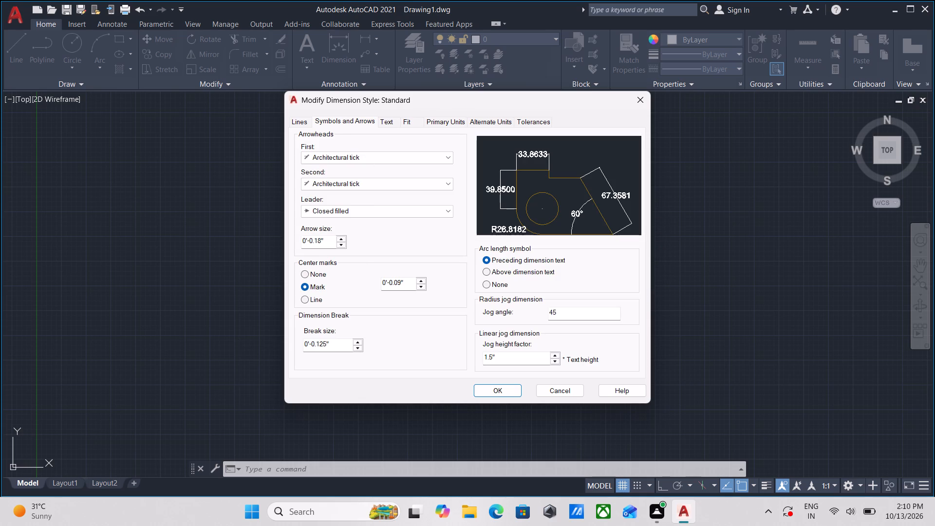
pyautogui.moveTo(322, 240); pyautogui.dragTo(260, 245)
pyautogui.press('2')
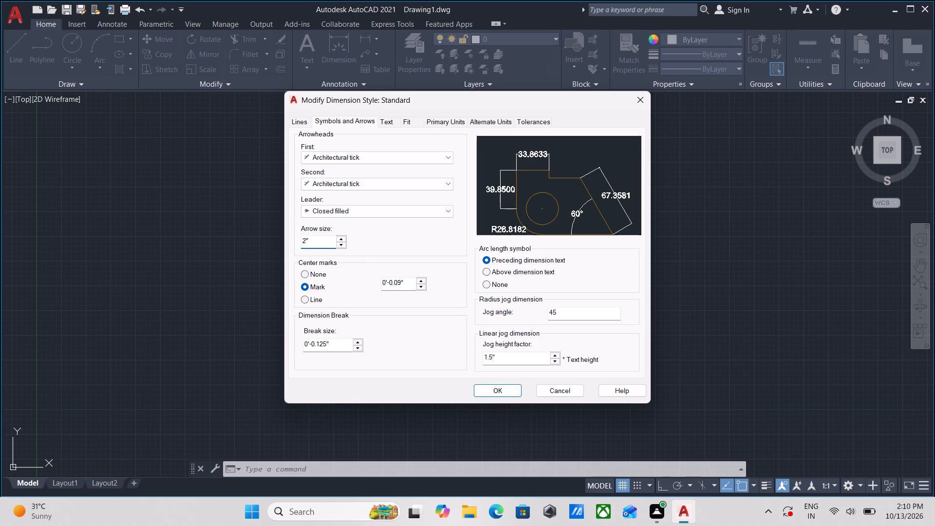
pyautogui.press('BackSpace')
pyautogui.press('BackSpace')
pyautogui.press('3')
pyautogui.click(494, 391)
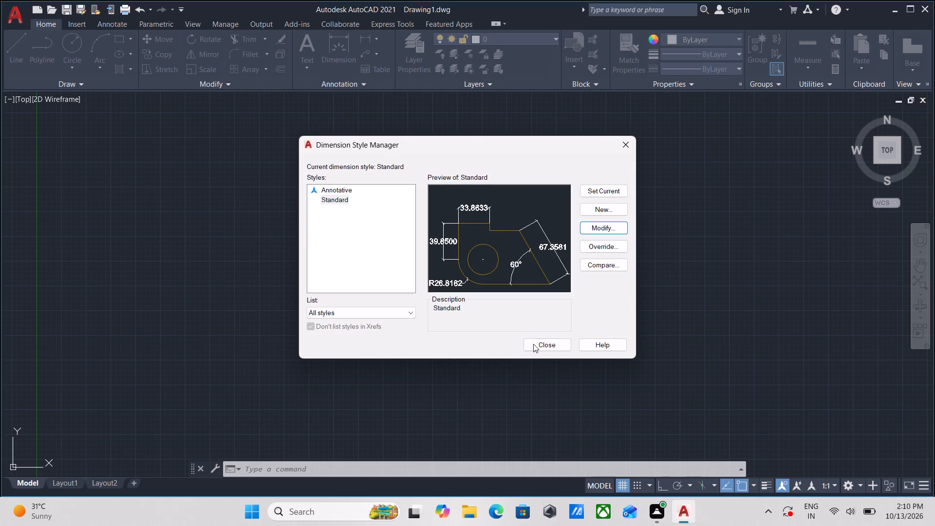
pyautogui.click(534, 346)
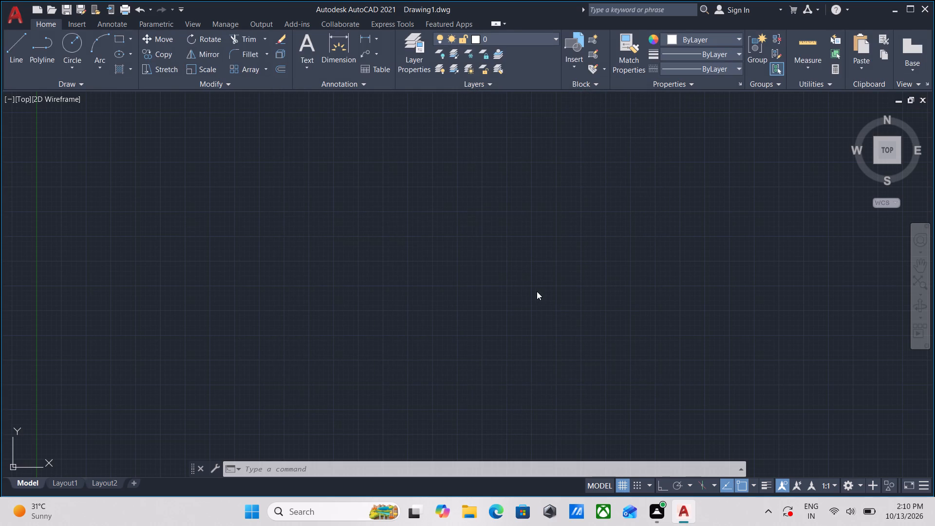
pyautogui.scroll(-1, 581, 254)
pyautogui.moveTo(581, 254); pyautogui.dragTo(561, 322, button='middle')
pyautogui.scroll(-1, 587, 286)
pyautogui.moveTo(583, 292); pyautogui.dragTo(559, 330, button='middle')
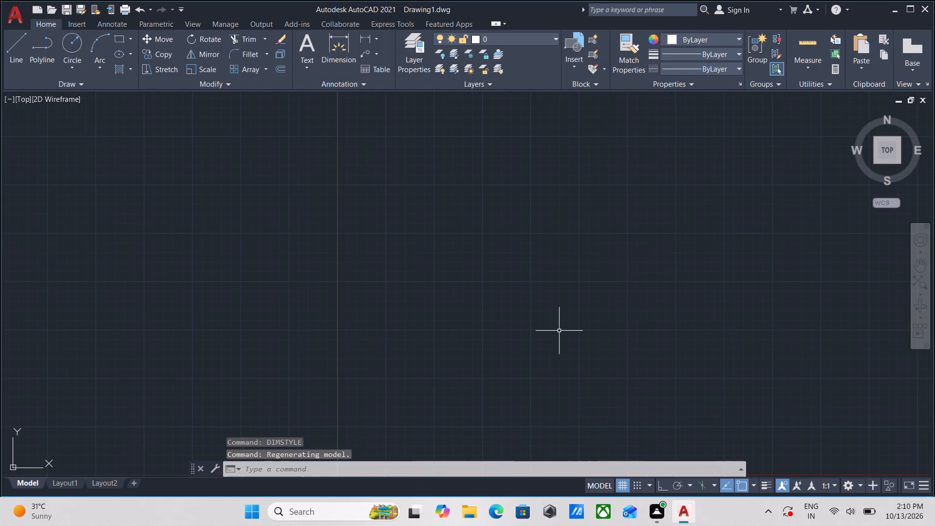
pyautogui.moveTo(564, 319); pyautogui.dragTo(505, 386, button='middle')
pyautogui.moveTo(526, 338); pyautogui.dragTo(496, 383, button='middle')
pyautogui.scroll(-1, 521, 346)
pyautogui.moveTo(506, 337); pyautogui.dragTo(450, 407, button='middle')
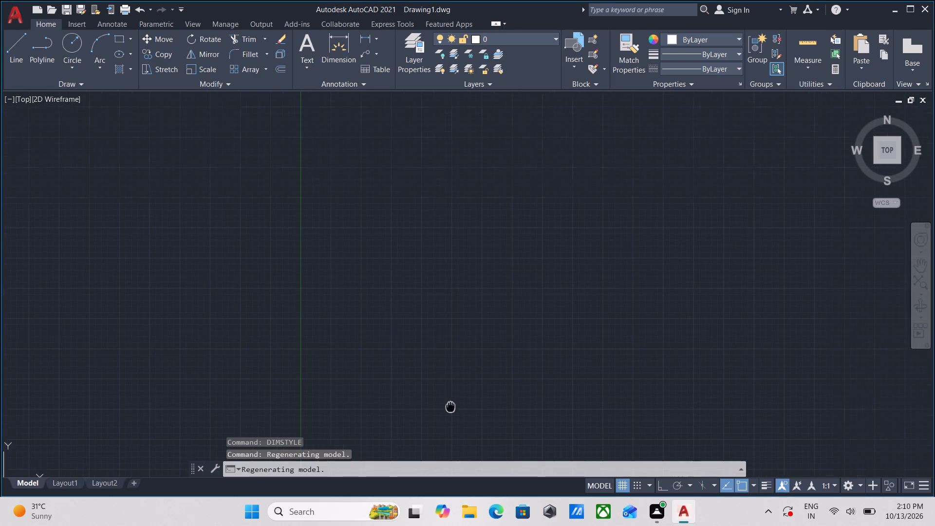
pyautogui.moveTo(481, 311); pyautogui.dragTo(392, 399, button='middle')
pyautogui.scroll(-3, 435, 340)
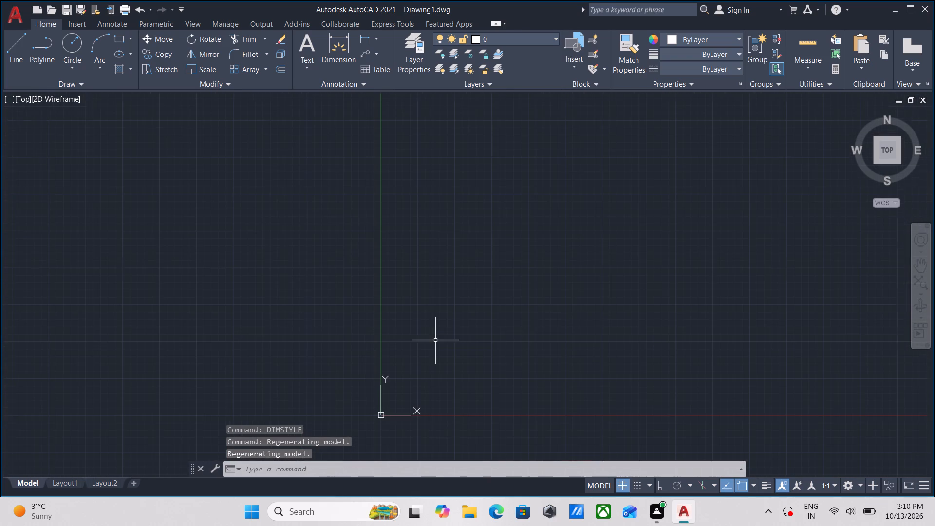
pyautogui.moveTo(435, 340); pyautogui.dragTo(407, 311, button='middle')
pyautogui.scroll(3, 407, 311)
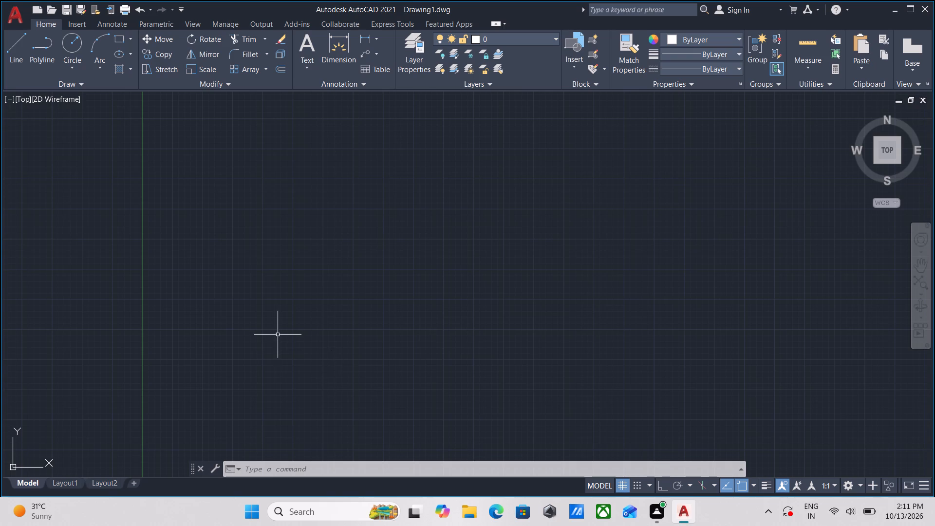
# Draw a vertical and a horizontal construction line crossing at one point up and right of the origin, with Ortho on.
pyautogui.scroll(-1, 411, 260)
pyautogui.moveTo(411, 259); pyautogui.dragTo(382, 271, button='middle')
pyautogui.write('xl')
pyautogui.press('Return')
pyautogui.click(426, 238)
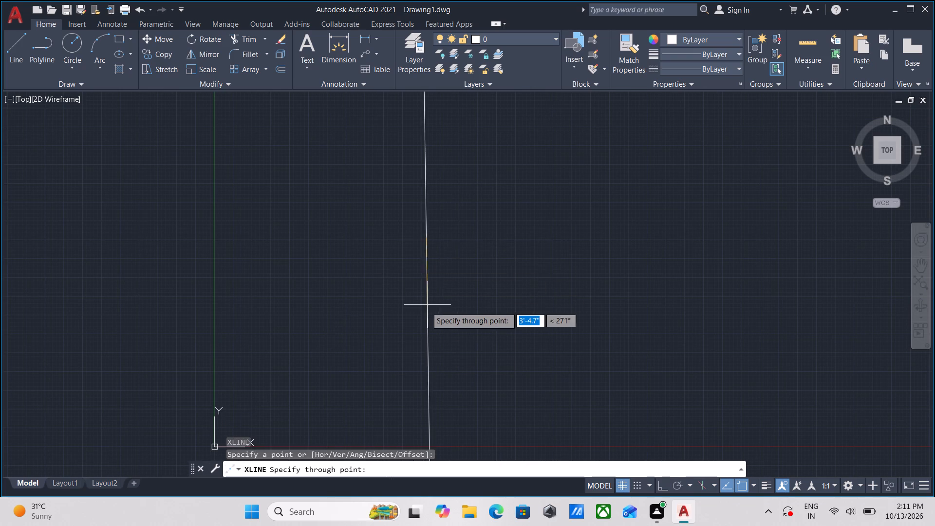
pyautogui.press('F8')
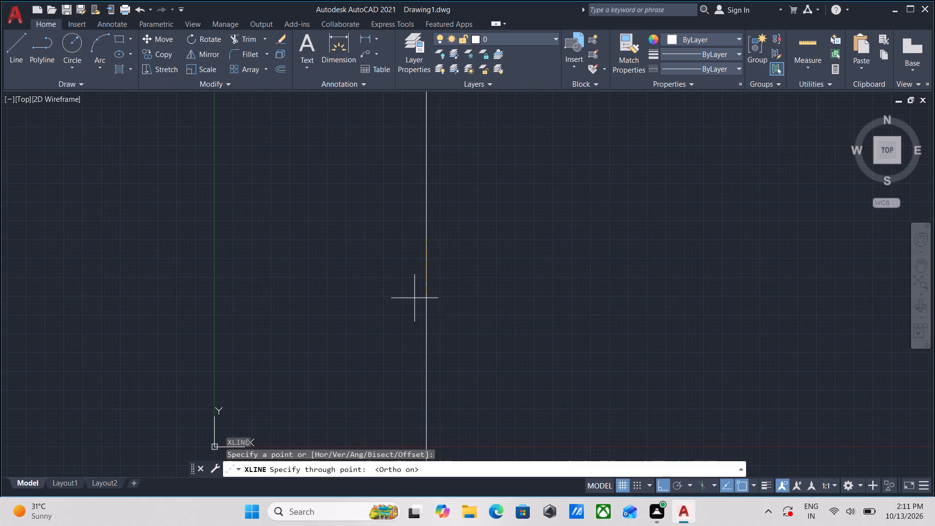
pyautogui.click(409, 283)
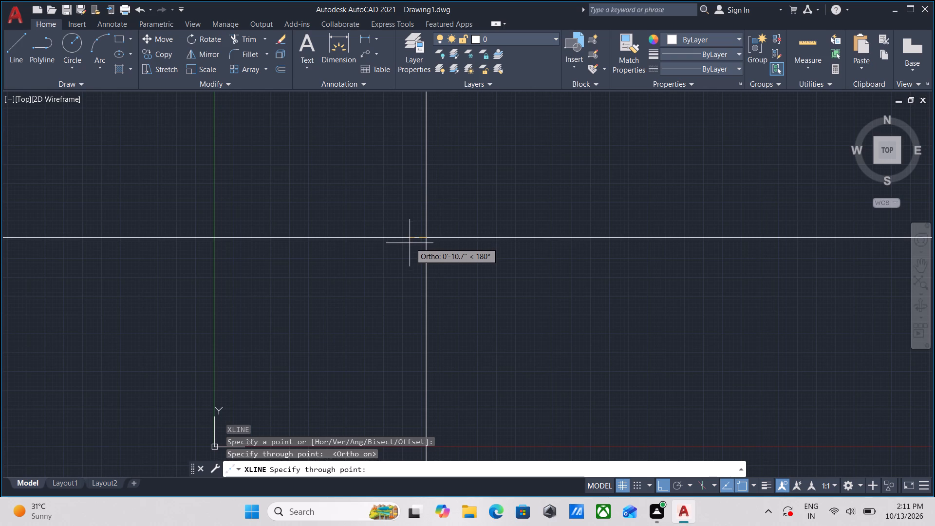
pyautogui.click(373, 230)
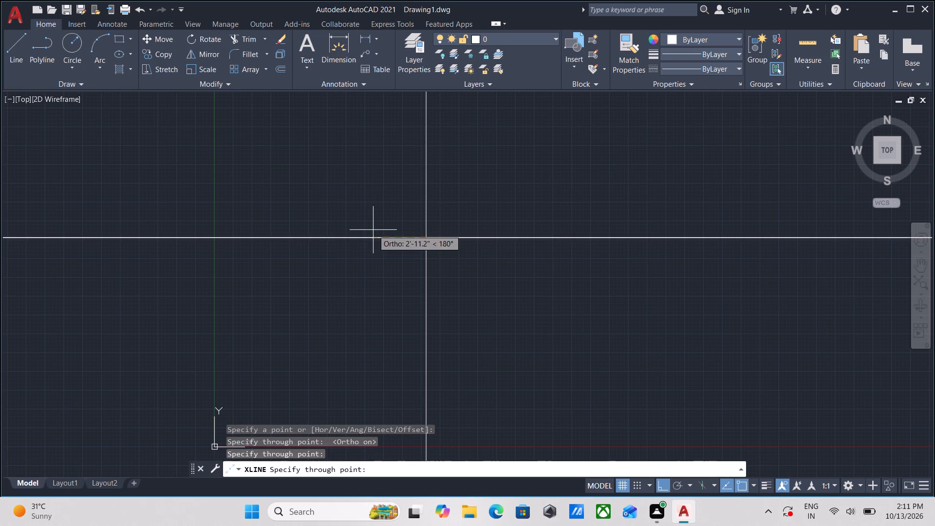
pyautogui.scroll(-1, 373, 230)
pyautogui.press('Escape')
pyautogui.moveTo(373, 230); pyautogui.dragTo(506, 304, button='middle')
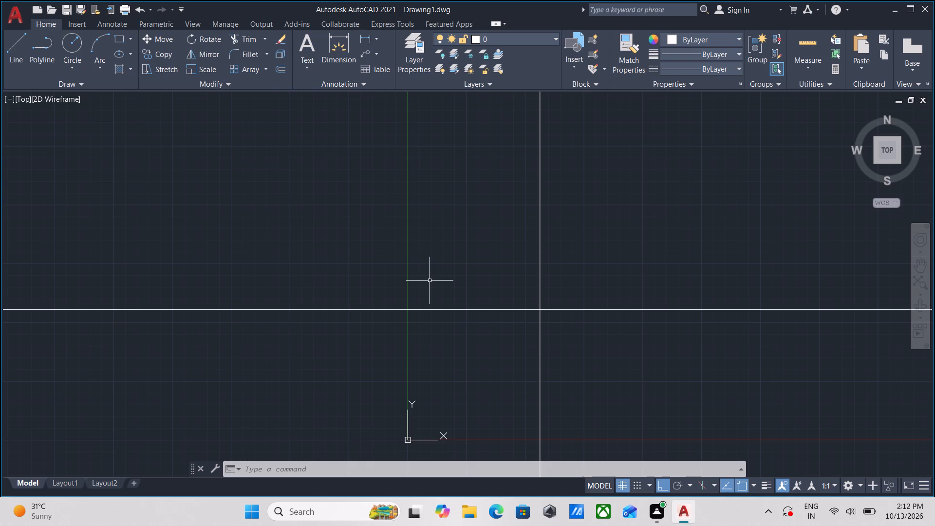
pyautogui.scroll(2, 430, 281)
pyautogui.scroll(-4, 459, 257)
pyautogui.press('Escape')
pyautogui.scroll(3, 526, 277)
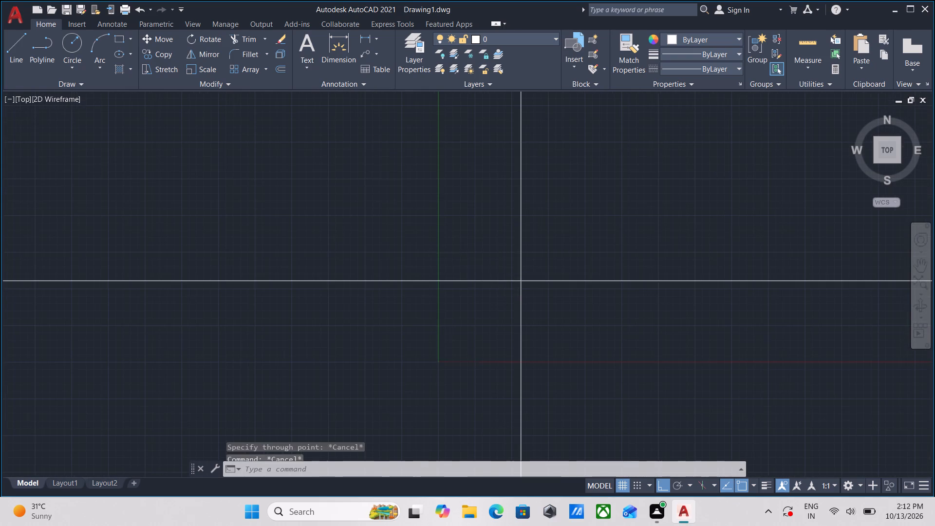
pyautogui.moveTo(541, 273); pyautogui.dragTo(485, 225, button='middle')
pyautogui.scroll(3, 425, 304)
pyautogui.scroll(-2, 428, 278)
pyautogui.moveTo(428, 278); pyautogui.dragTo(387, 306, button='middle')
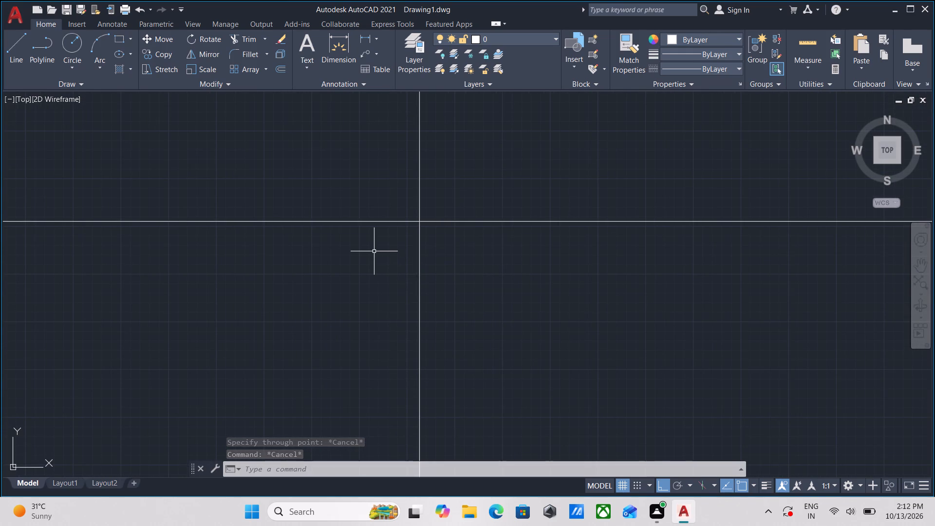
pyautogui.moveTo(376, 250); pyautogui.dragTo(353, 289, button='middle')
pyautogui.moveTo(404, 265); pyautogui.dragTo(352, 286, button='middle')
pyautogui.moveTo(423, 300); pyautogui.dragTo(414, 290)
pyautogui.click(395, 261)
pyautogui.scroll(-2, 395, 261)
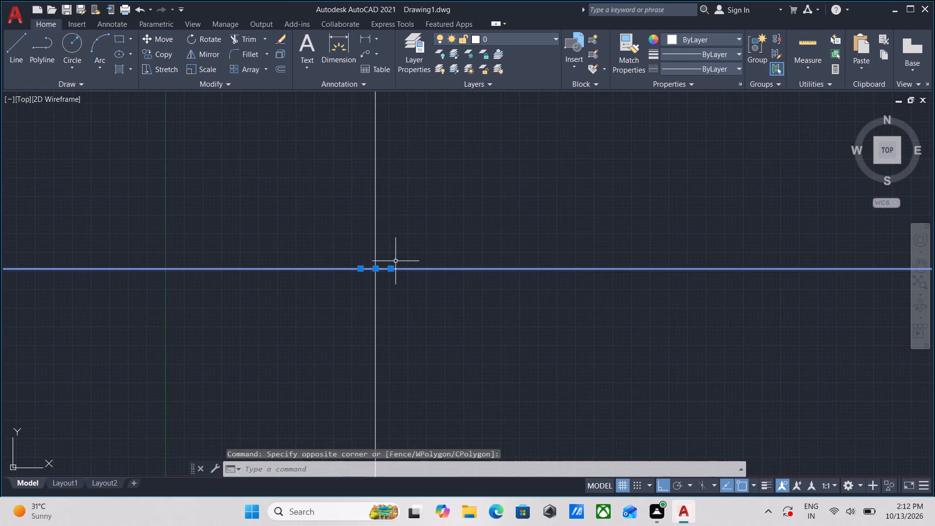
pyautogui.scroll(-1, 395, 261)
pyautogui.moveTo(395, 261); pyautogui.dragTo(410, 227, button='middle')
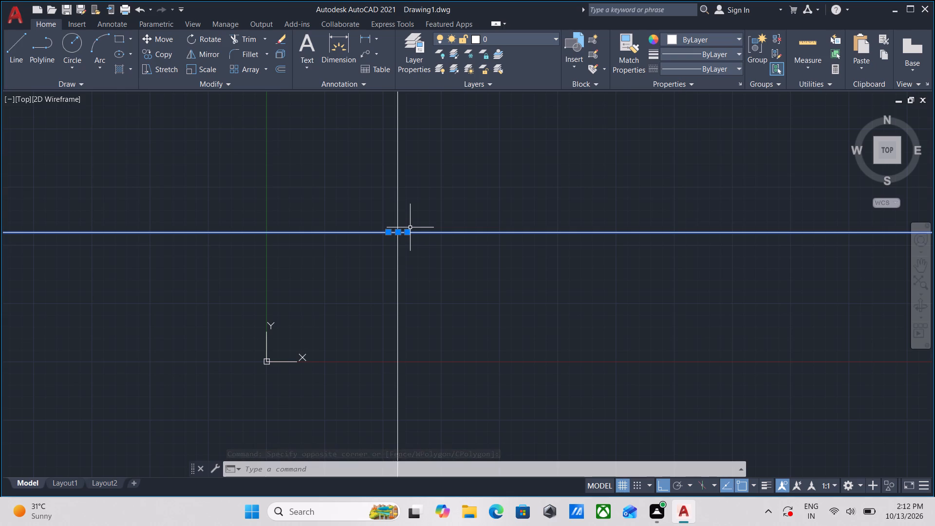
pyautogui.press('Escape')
# Offset the vertical construction line 9" to its right.
pyautogui.click(405, 200)
pyautogui.click(370, 178)
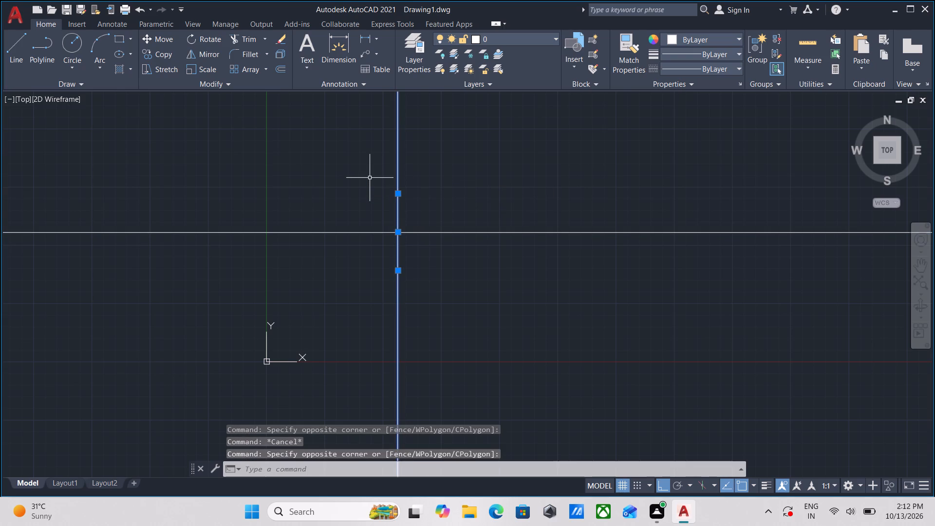
pyautogui.press('o')
pyautogui.press('Return')
pyautogui.click(395, 186)
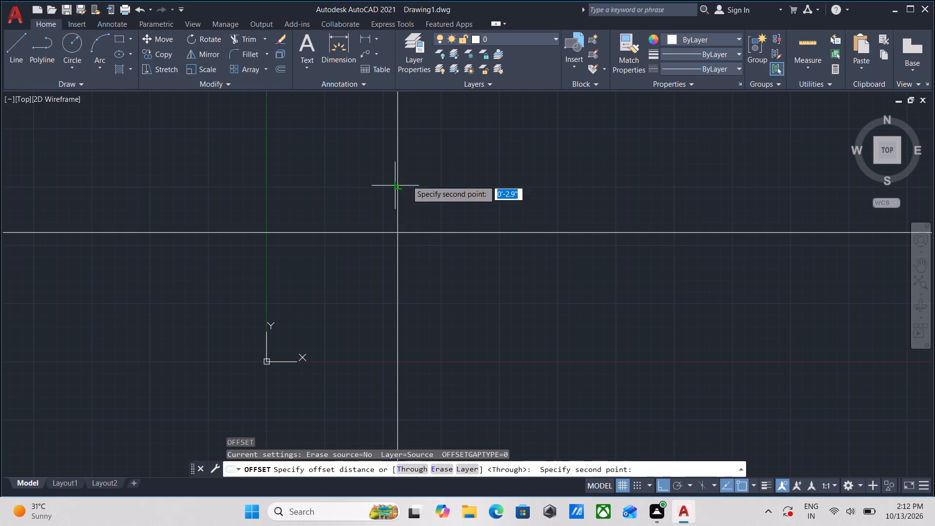
pyautogui.click(407, 180)
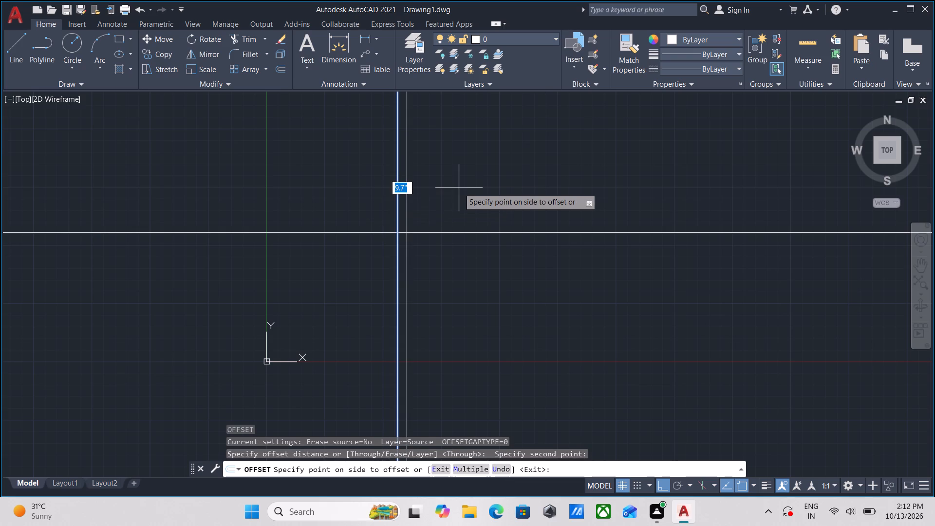
pyautogui.press('9')
pyautogui.hotkey('shift', '"')
pyautogui.press('Return')
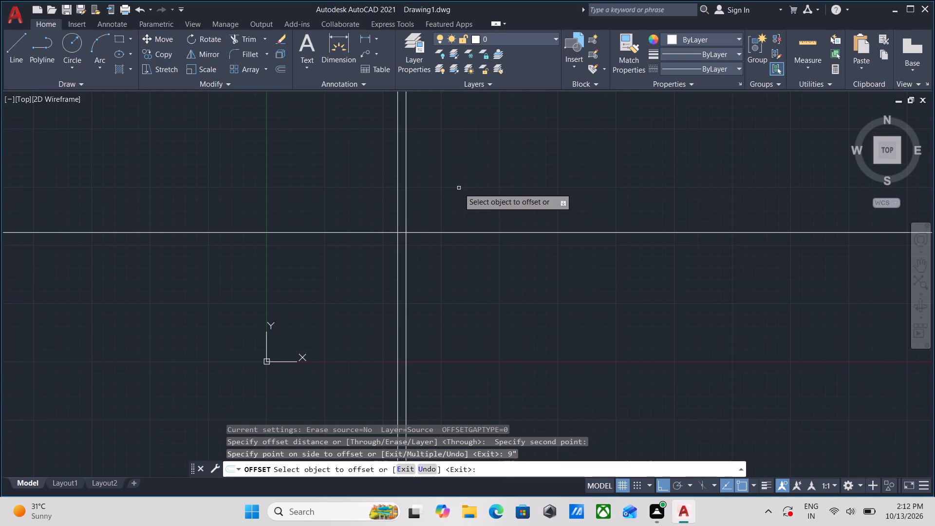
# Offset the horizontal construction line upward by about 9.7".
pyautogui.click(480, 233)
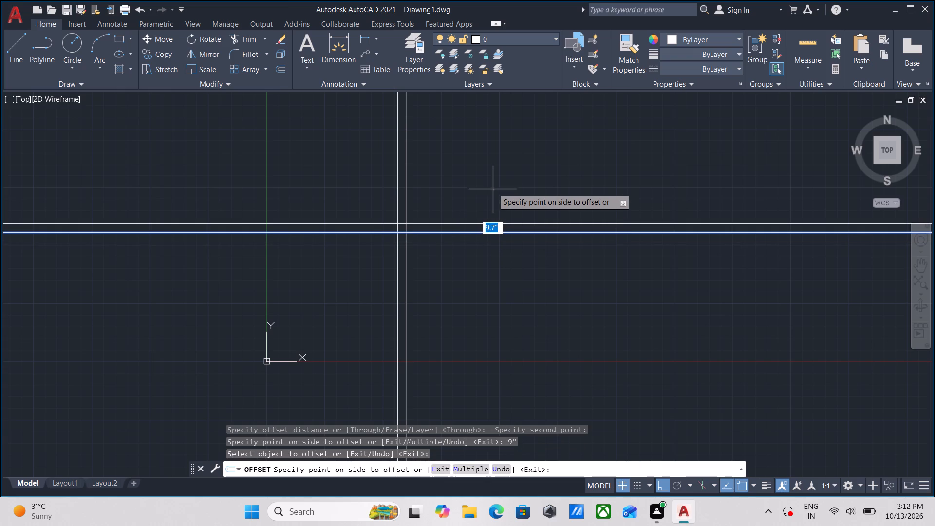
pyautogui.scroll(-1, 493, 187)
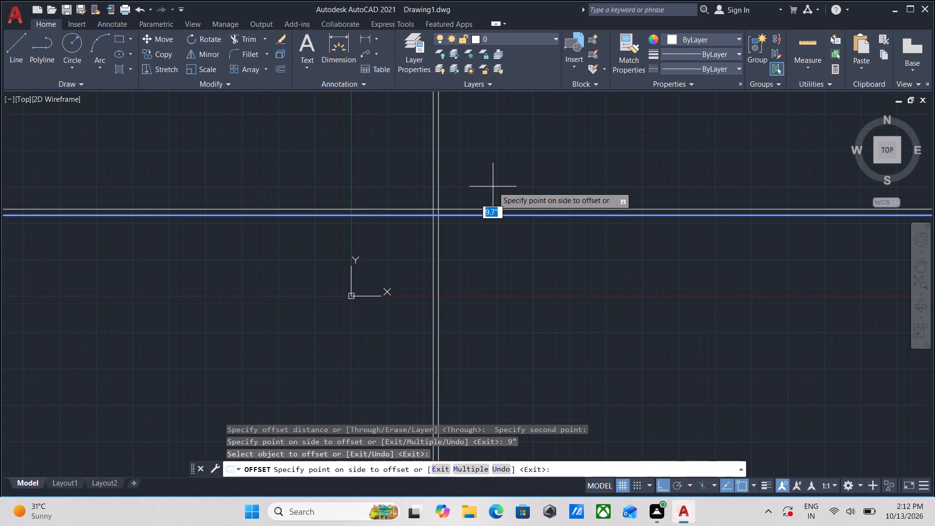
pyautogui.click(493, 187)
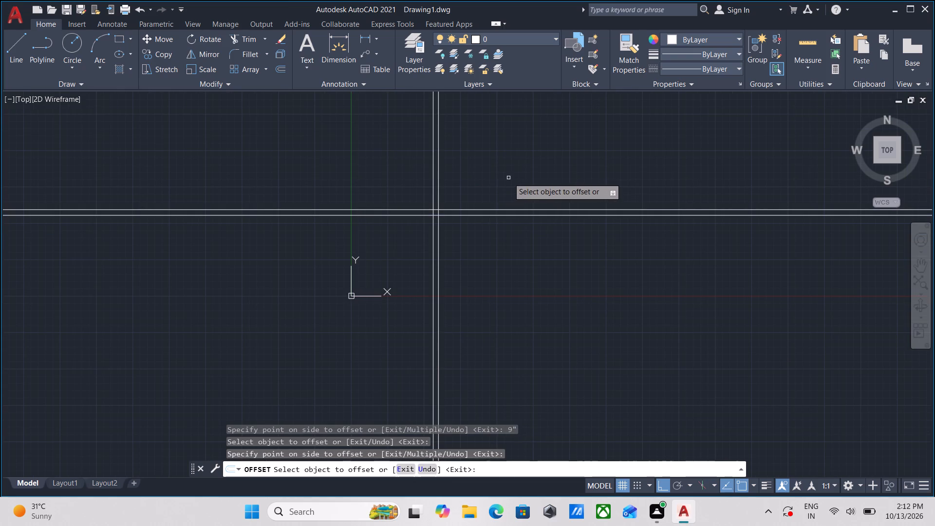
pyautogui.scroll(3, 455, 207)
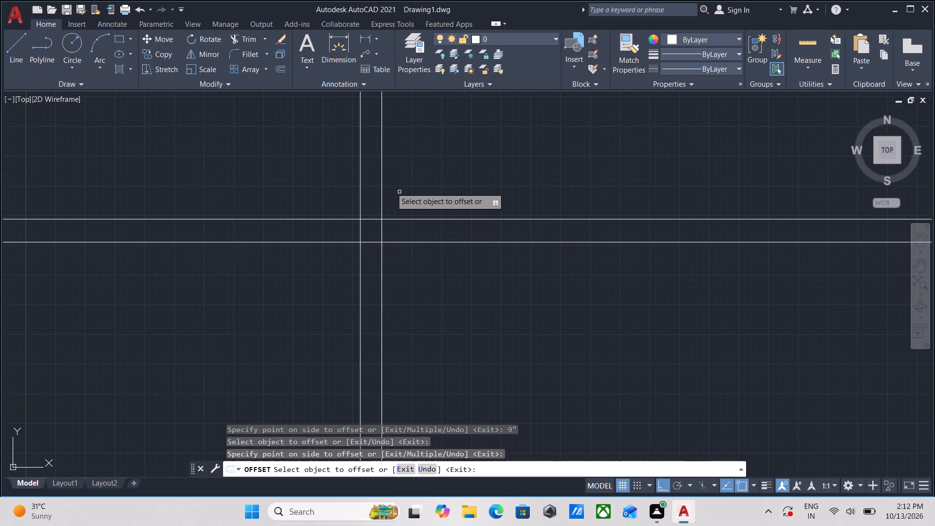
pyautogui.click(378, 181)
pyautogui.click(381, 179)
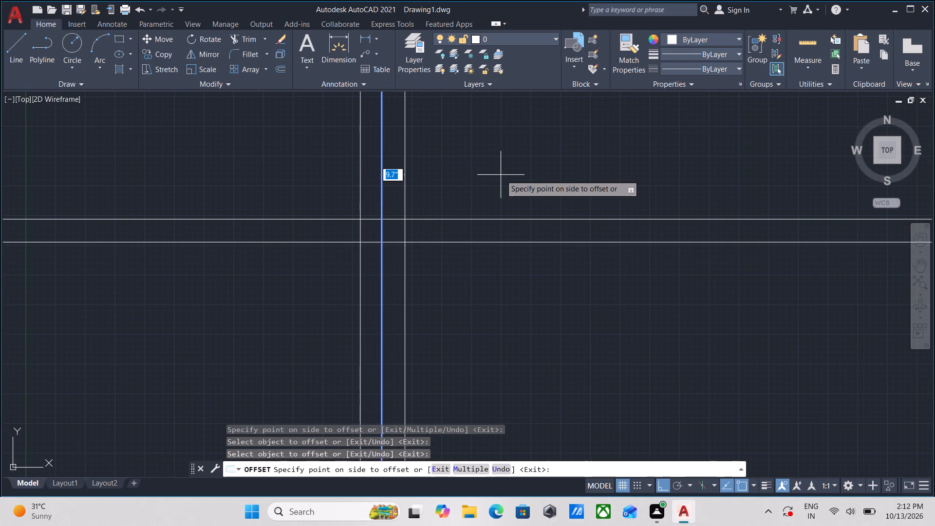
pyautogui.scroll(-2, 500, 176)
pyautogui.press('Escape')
# Erase both horizontal construction lines.
pyautogui.click(516, 176)
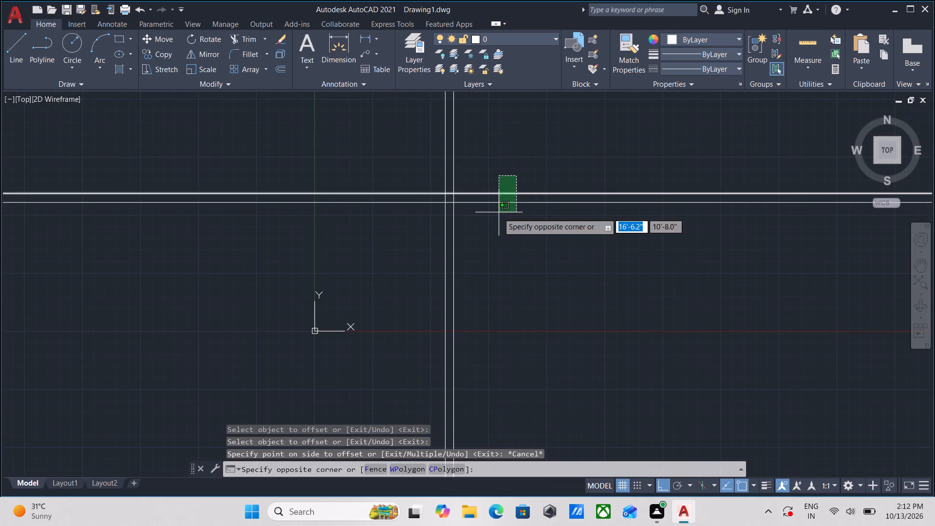
pyautogui.click(498, 213)
pyautogui.moveTo(498, 213); pyautogui.dragTo(493, 216, button='right')
pyautogui.click(531, 291)
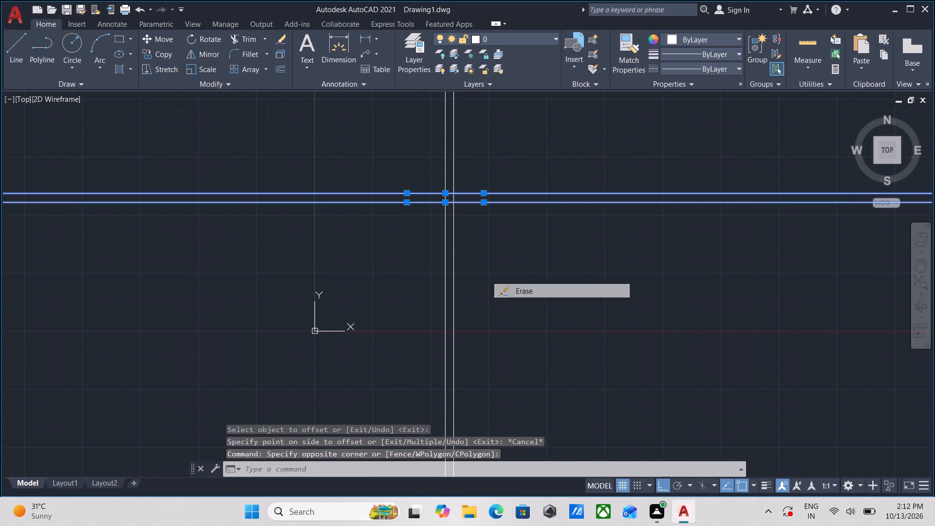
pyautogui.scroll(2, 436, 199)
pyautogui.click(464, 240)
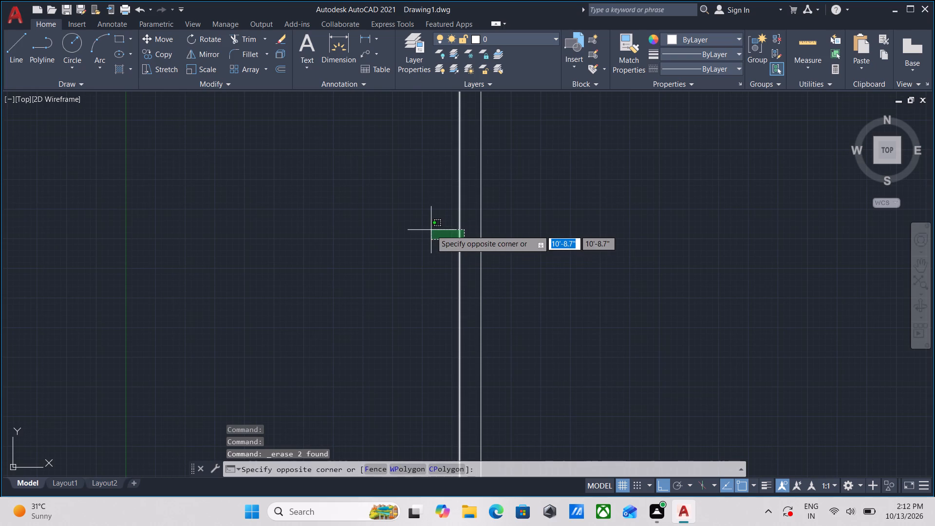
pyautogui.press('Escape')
# Draw a new horizontal construction line through a point on the left-hand vertical construction line.
pyautogui.moveTo(400, 250); pyautogui.dragTo(364, 283, button='middle')
pyautogui.write('xl')
pyautogui.press('Return')
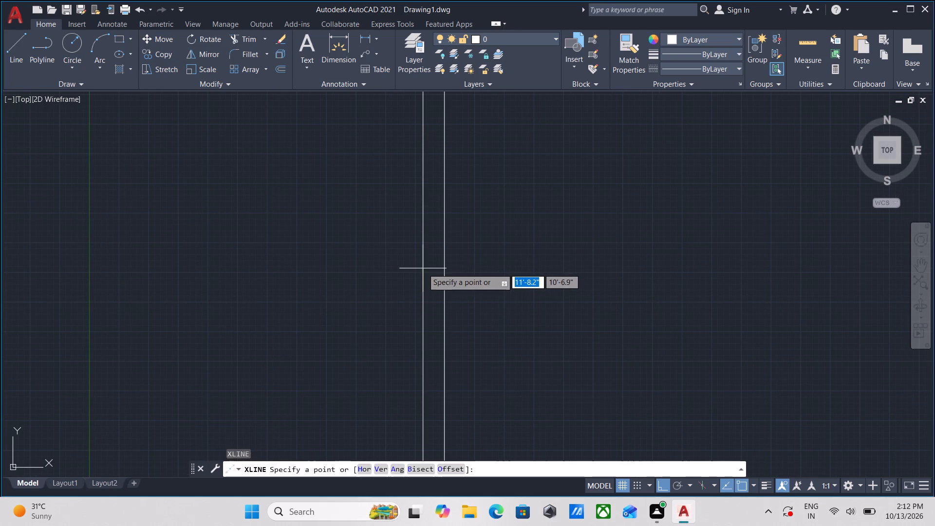
pyautogui.click(423, 268)
pyautogui.click(312, 262)
pyautogui.press('Escape')
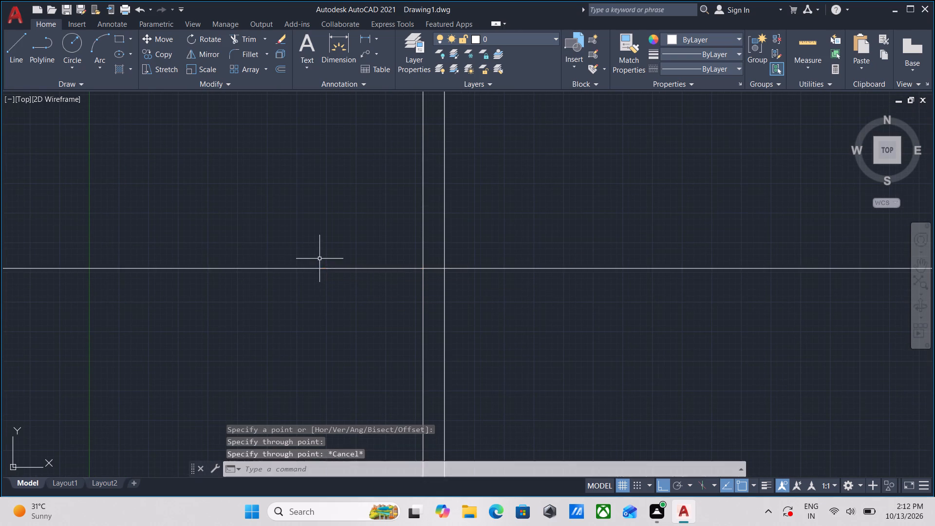
# Offset the new horizontal construction line 9" upward.
pyautogui.scroll(-2, 349, 261)
pyautogui.moveTo(349, 261); pyautogui.dragTo(328, 292, button='middle')
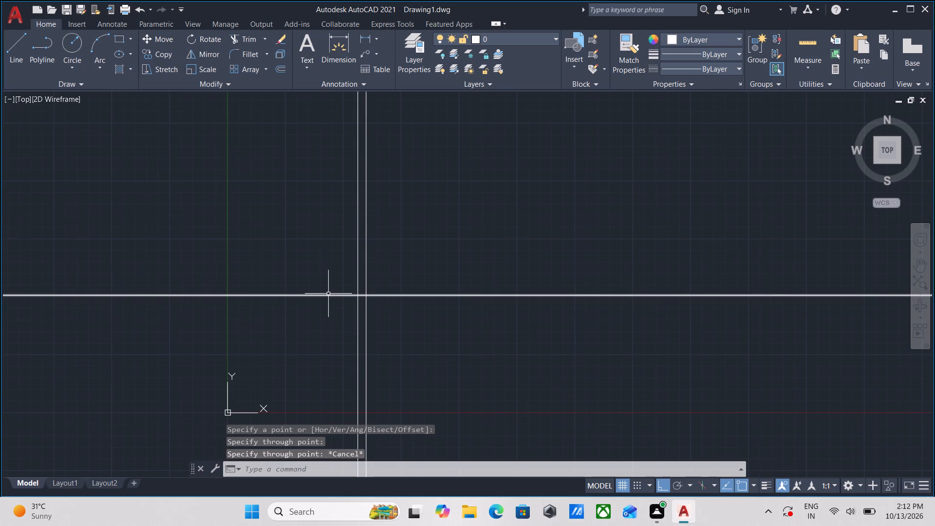
pyautogui.scroll(2, 474, 308)
pyautogui.moveTo(478, 306); pyautogui.dragTo(474, 296)
pyautogui.click(441, 253)
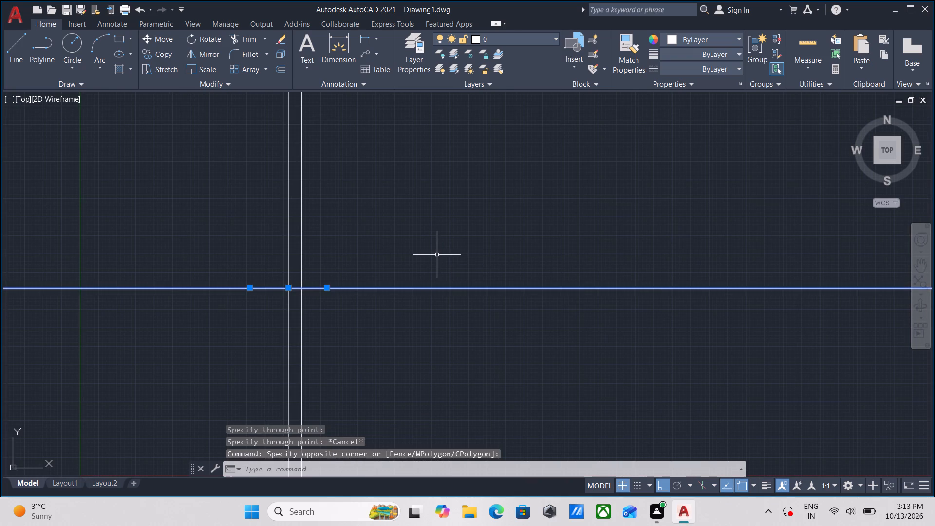
pyautogui.press('o')
pyautogui.press('Return')
pyautogui.click(452, 291)
pyautogui.click(453, 250)
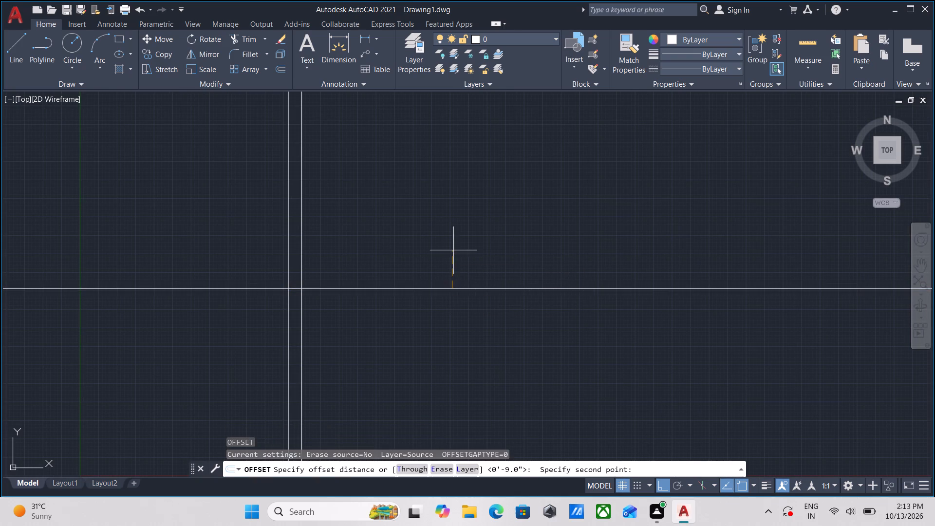
pyautogui.press('9')
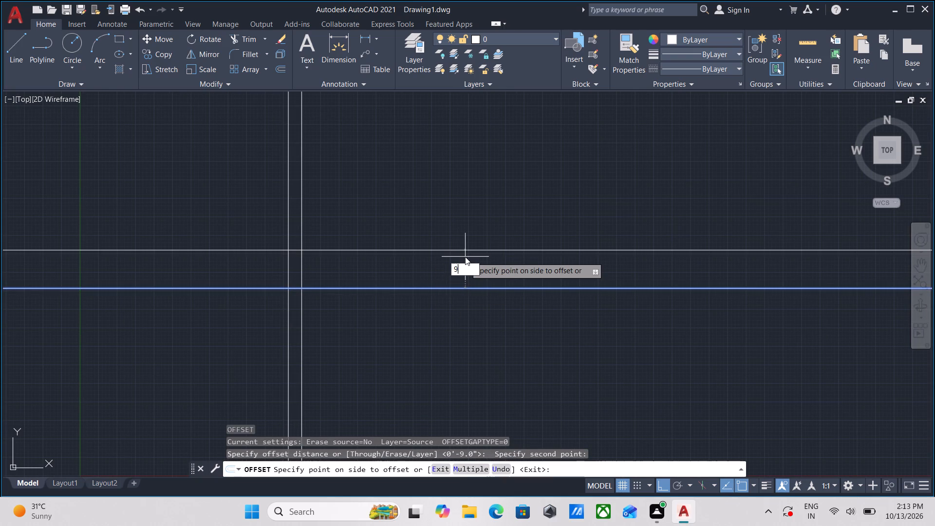
pyautogui.hotkey('shift', '"')
pyautogui.press('Return')
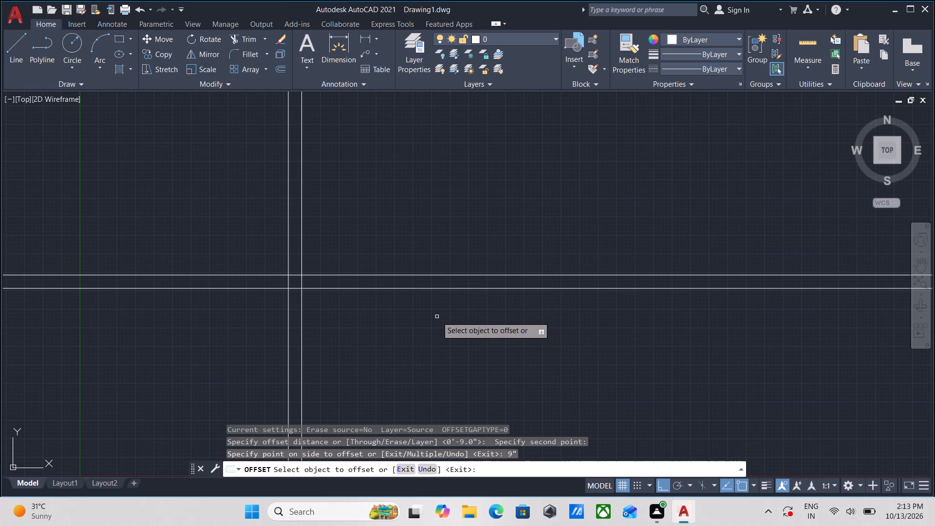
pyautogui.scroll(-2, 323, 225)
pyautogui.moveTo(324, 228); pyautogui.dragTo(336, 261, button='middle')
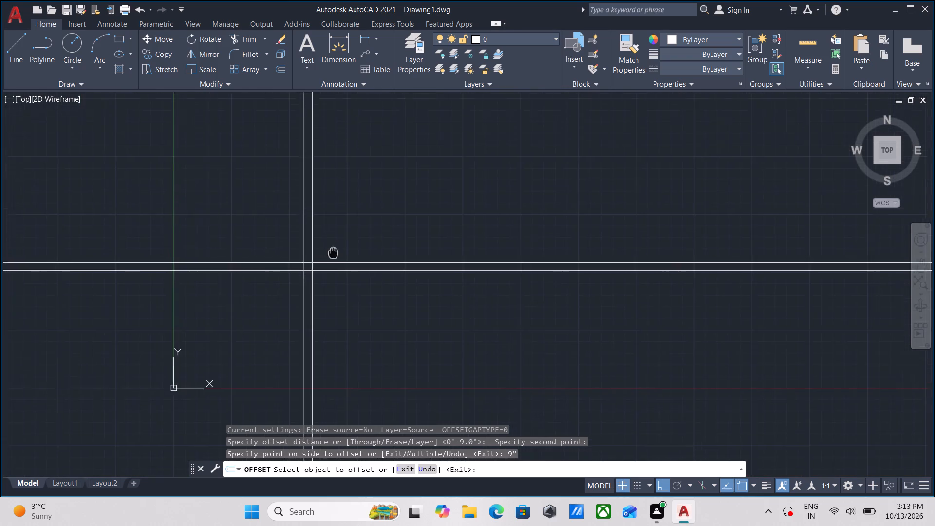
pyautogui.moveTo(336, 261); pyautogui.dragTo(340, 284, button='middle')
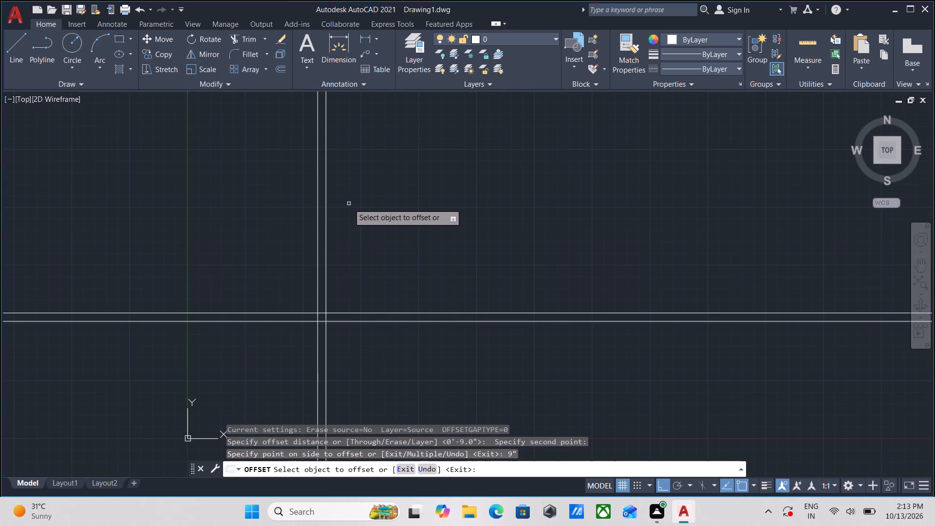
# Offset the right-hand vertical construction line of the pair 18'8" to the right.
pyautogui.scroll(-1, 505, 265)
pyautogui.moveTo(505, 265); pyautogui.dragTo(453, 275, button='middle')
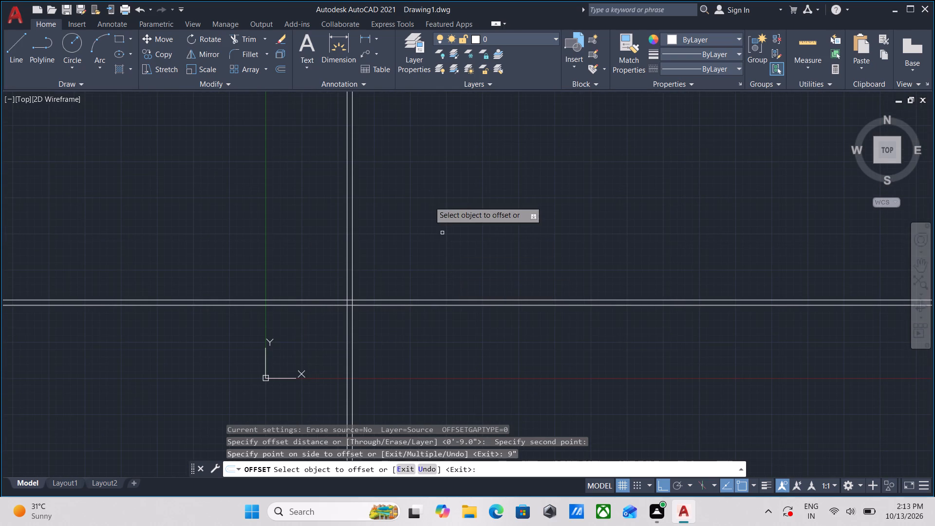
pyautogui.moveTo(429, 201); pyautogui.dragTo(427, 281, button='middle')
pyautogui.moveTo(448, 248); pyautogui.dragTo(438, 299, button='middle')
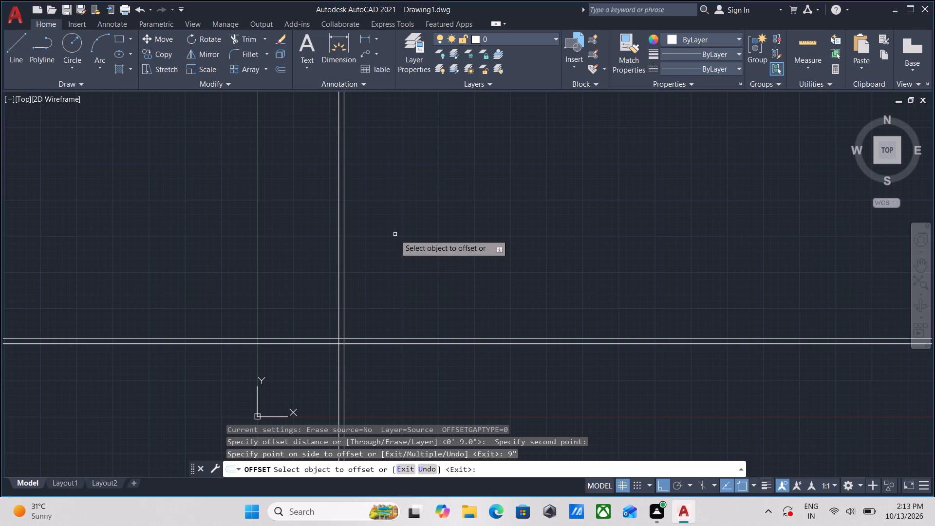
pyautogui.click(344, 219)
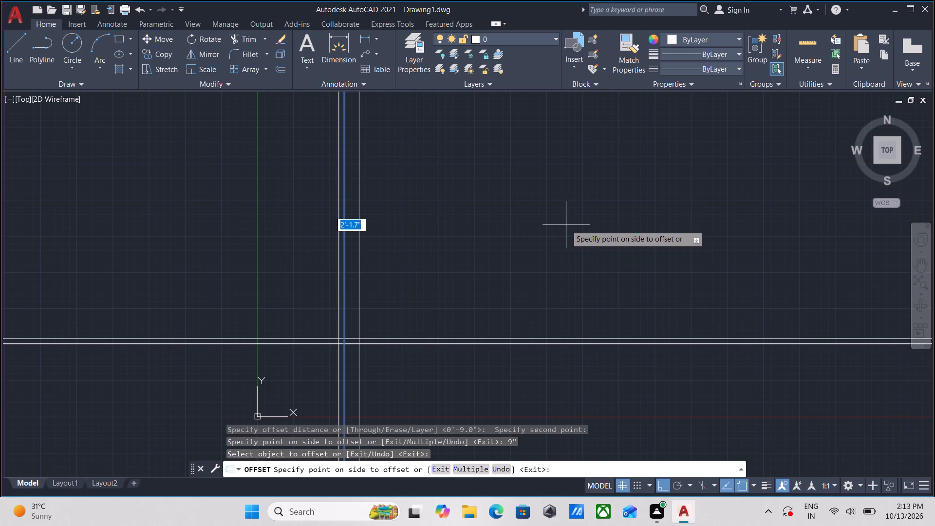
pyautogui.write("18'")
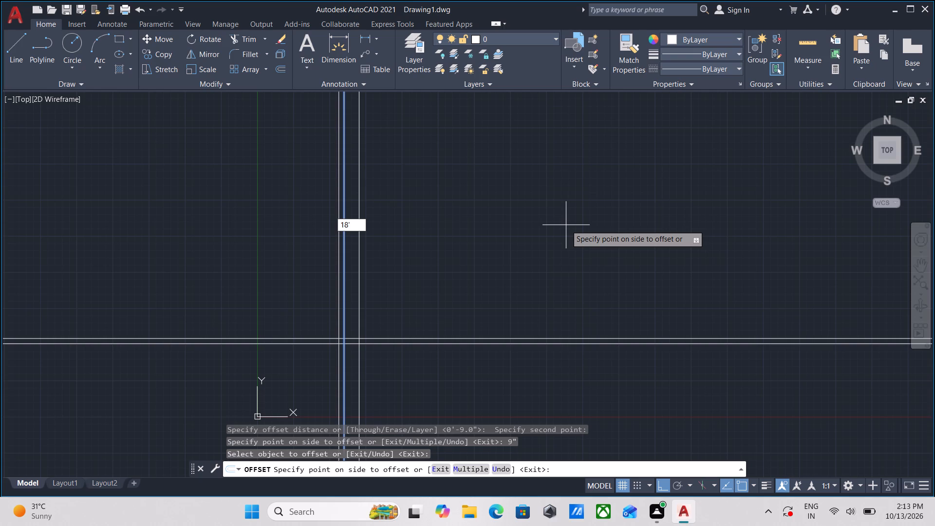
pyautogui.press('8')
pyautogui.hotkey('shift', '"')
pyautogui.press('Return')
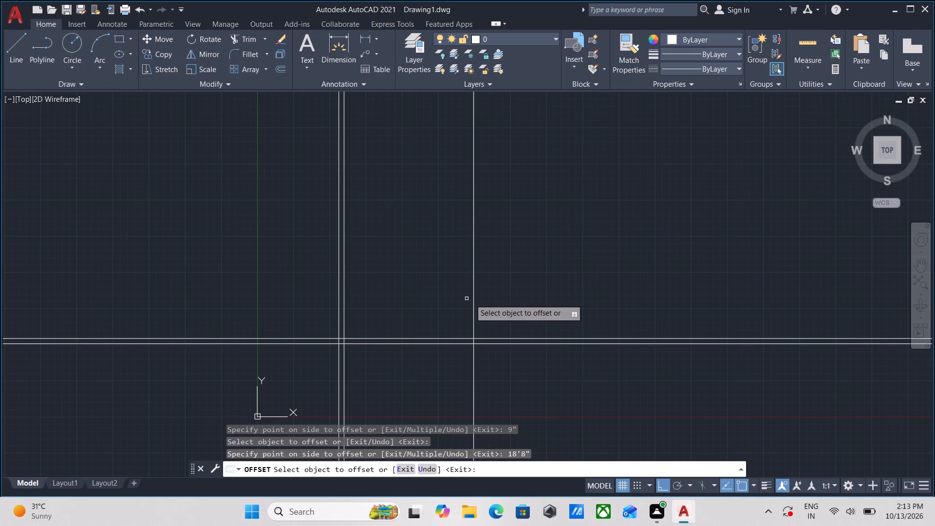
# Offset the new vertical construction line 9" to the right.
pyautogui.click(474, 299)
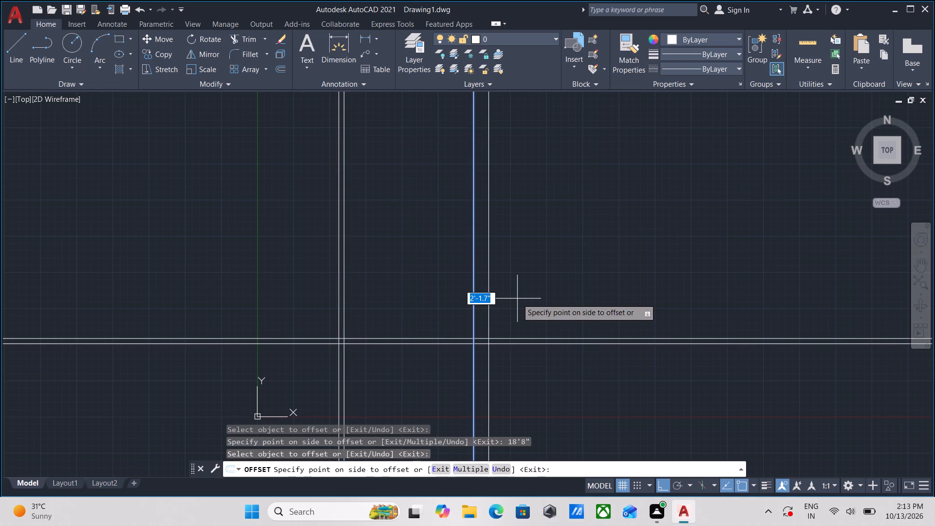
pyautogui.press('9')
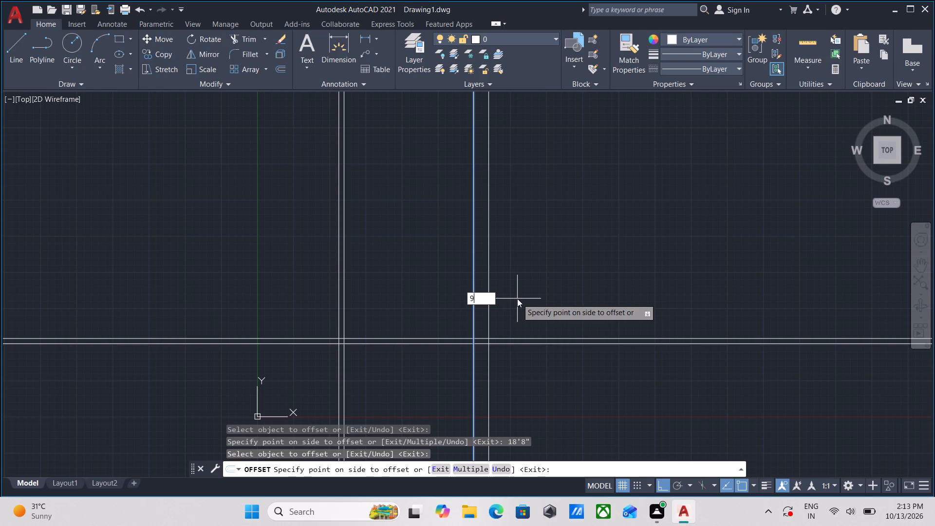
pyautogui.hotkey('shift', '"')
pyautogui.press('Return')
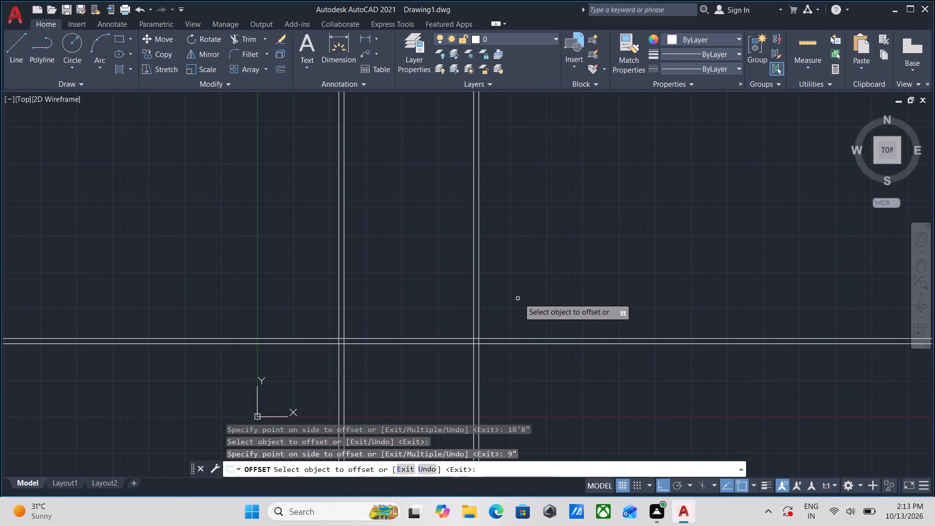
# Offset the upper horizontal construction line of the pair 14'9" upward.
pyautogui.scroll(-1, 443, 280)
pyautogui.moveTo(442, 280); pyautogui.dragTo(449, 331, button='middle')
pyautogui.scroll(2, 435, 344)
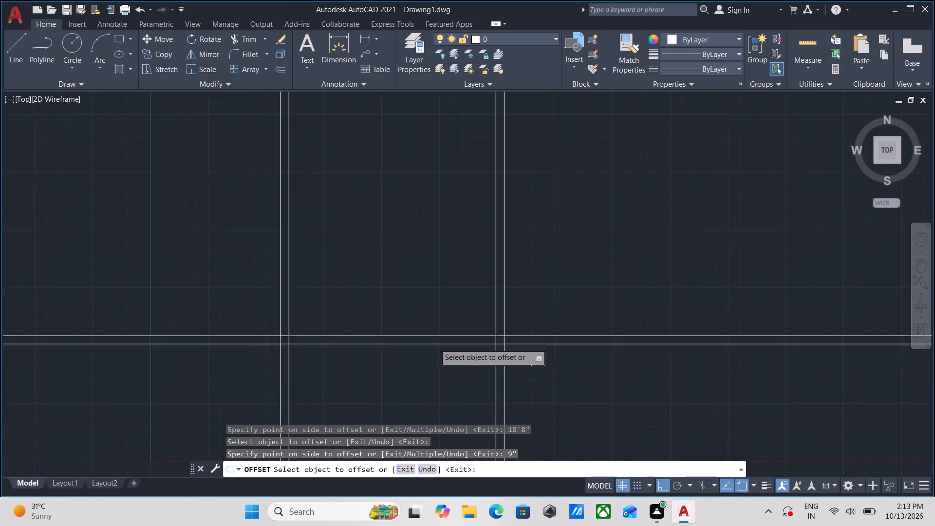
pyautogui.click(436, 330)
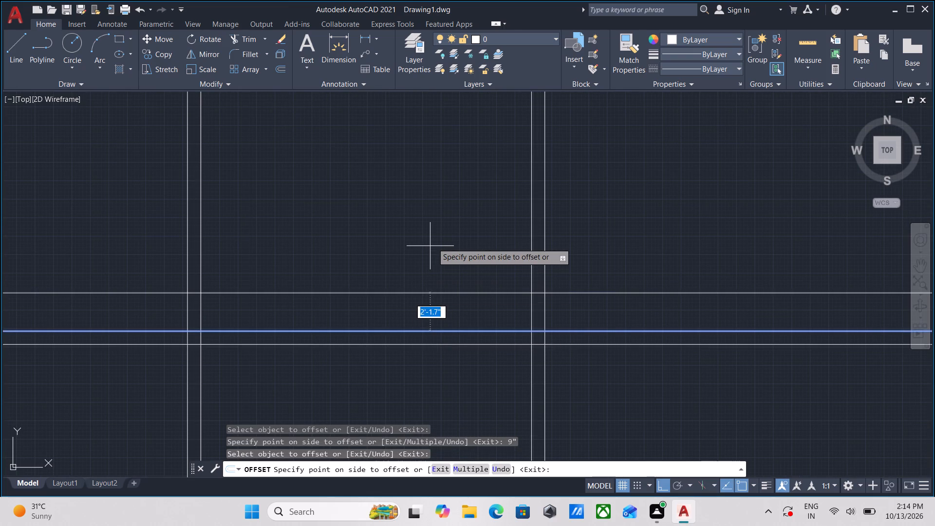
pyautogui.write("14'")
pyautogui.press('9')
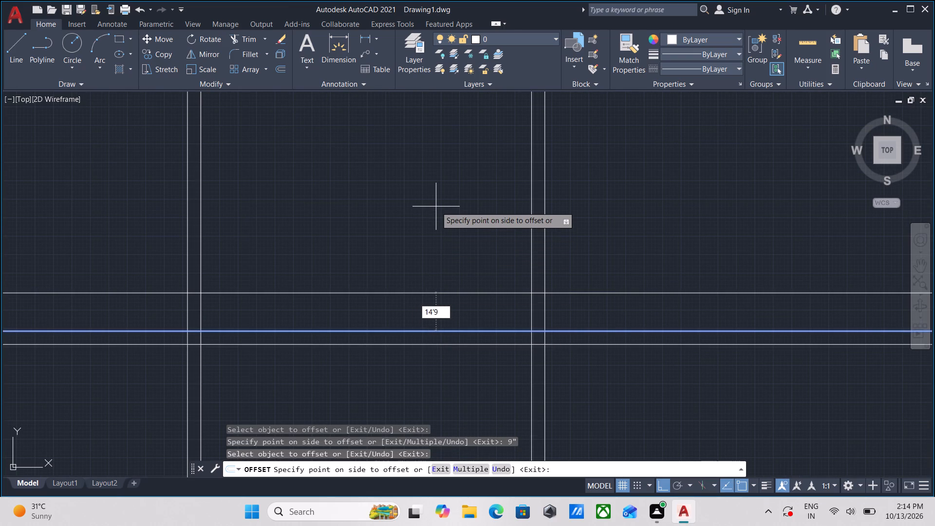
pyautogui.hotkey('shift', '"')
pyautogui.press('Return')
# Offset the new topmost horizontal construction line 9" upward and end the Offset command.
pyautogui.scroll(-3, 436, 208)
pyautogui.moveTo(438, 221); pyautogui.dragTo(438, 227, button='middle')
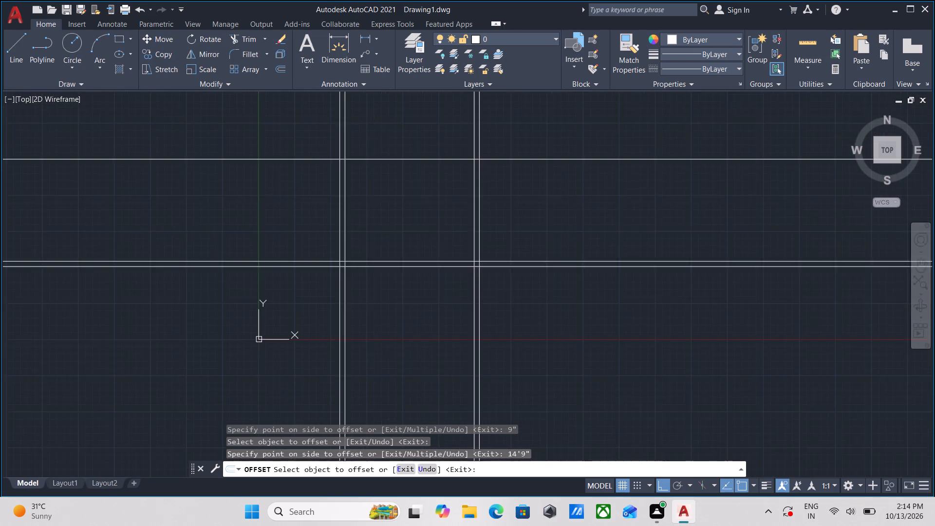
pyautogui.moveTo(438, 227); pyautogui.dragTo(428, 274, button='middle')
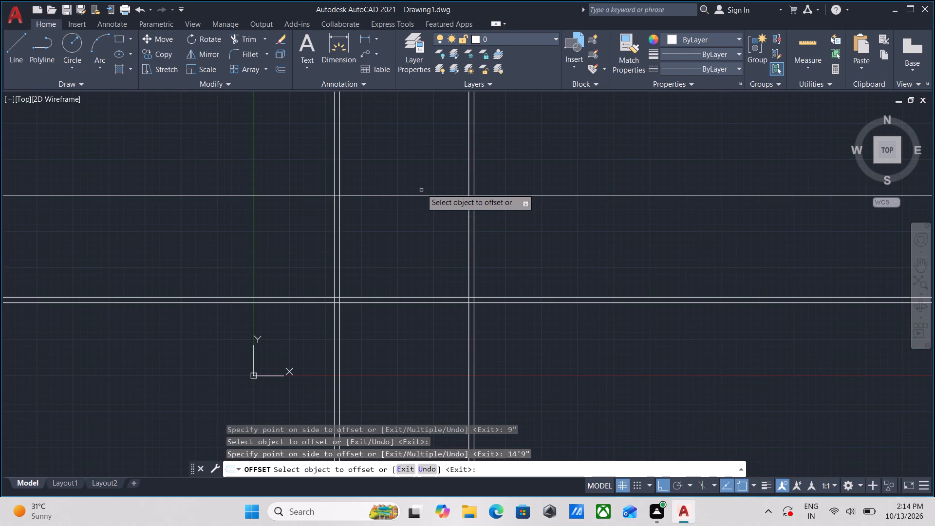
pyautogui.moveTo(421, 188); pyautogui.dragTo(421, 249, button='middle')
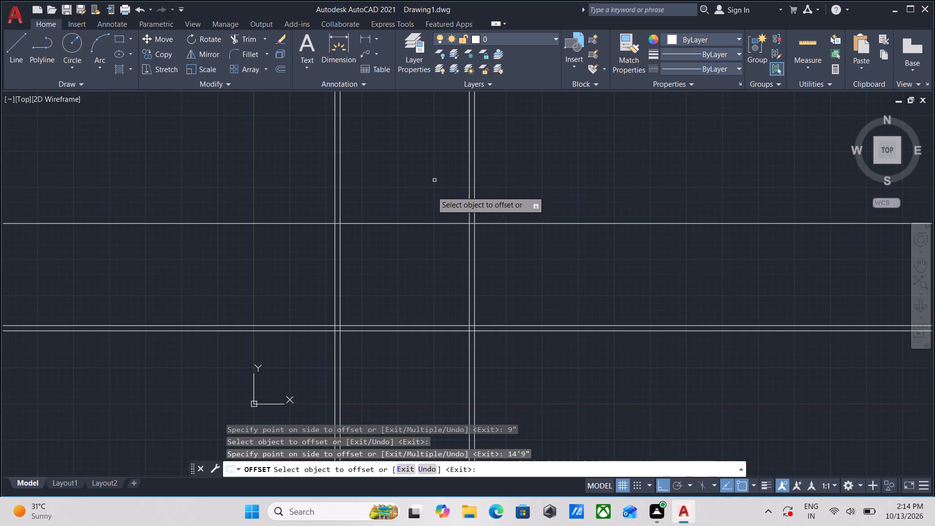
pyautogui.click(434, 224)
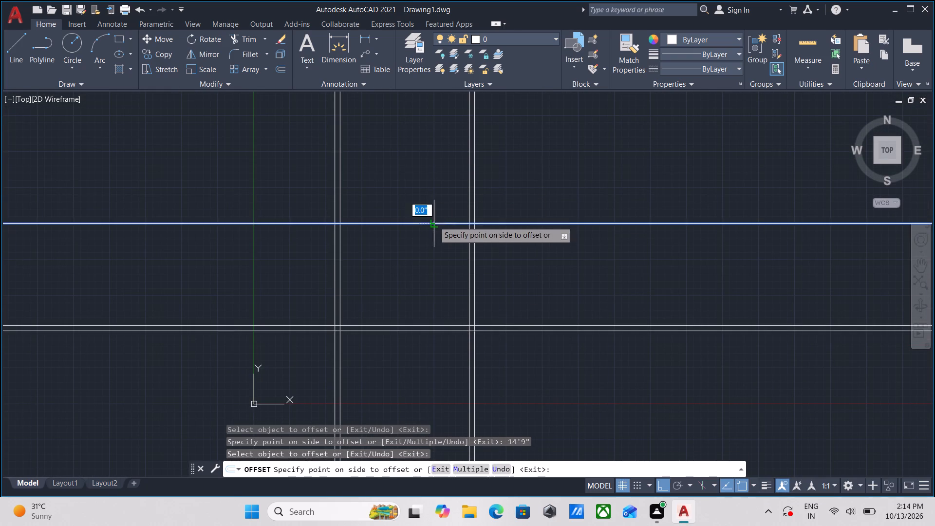
pyautogui.scroll(2, 435, 195)
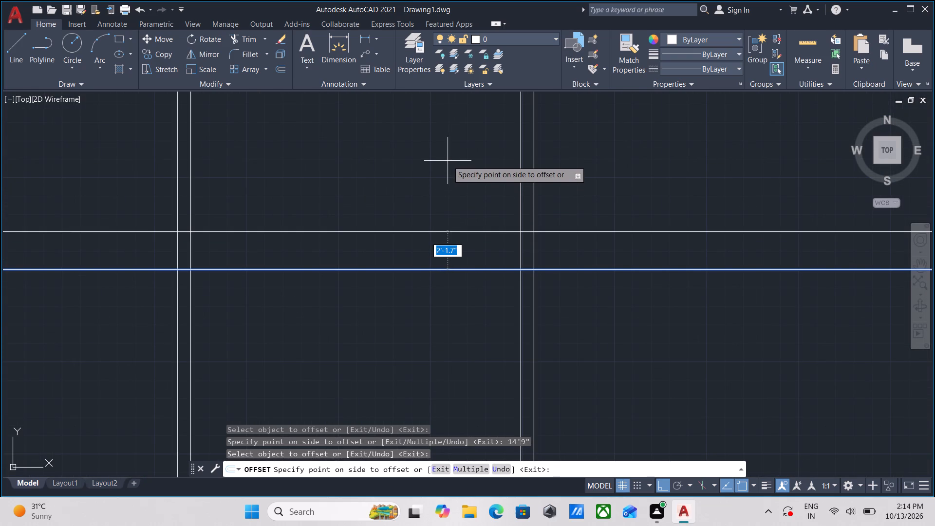
pyautogui.press('9')
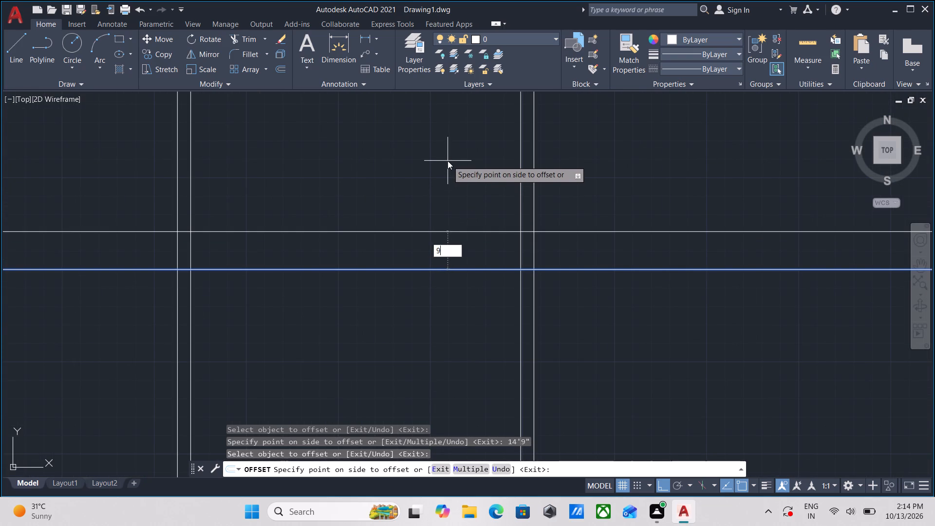
pyautogui.hotkey('shift', '"')
pyautogui.press('Return')
pyautogui.scroll(-1, 447, 162)
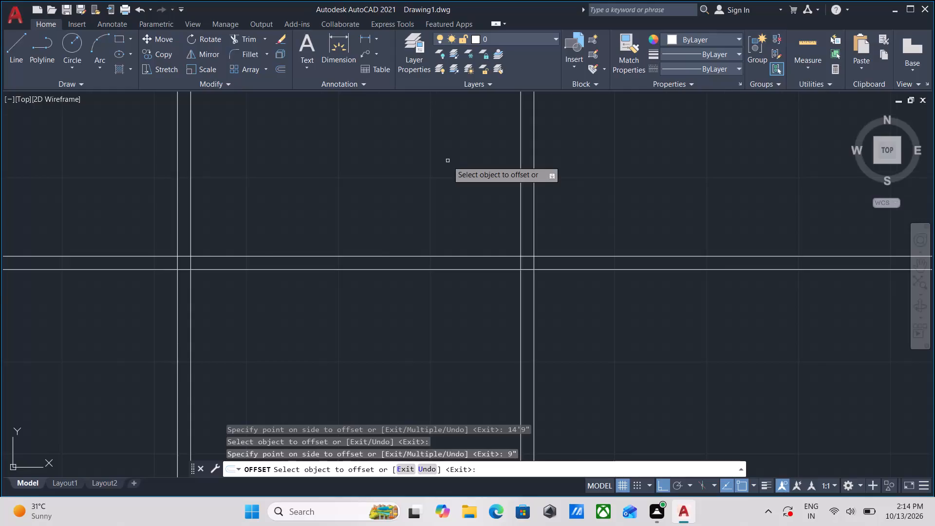
pyautogui.scroll(-2, 442, 177)
pyautogui.scroll(2, 441, 178)
pyautogui.scroll(-2, 415, 182)
pyautogui.moveTo(415, 182); pyautogui.dragTo(445, 191, button='middle')
pyautogui.press('Escape')
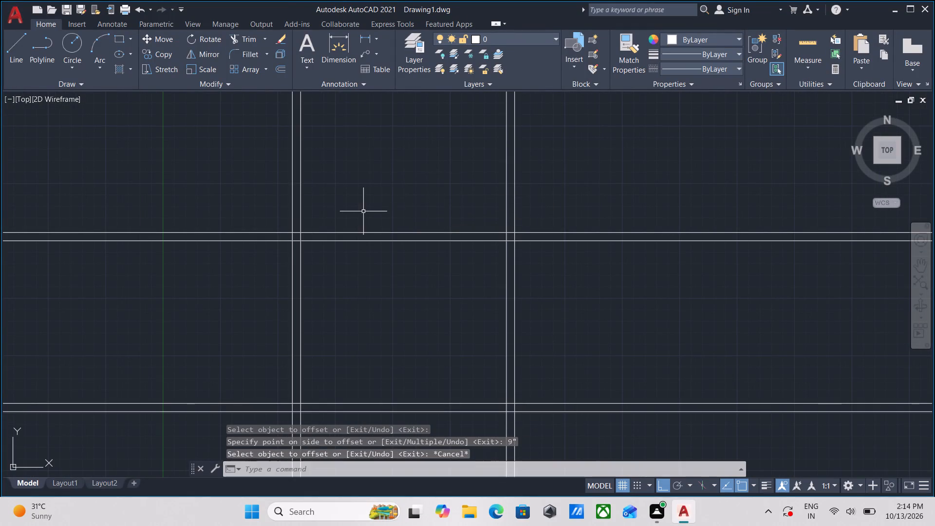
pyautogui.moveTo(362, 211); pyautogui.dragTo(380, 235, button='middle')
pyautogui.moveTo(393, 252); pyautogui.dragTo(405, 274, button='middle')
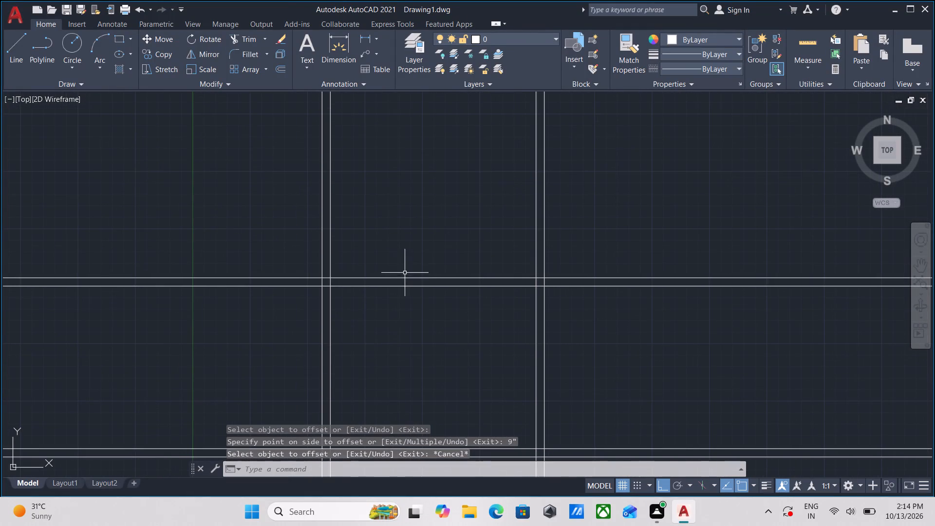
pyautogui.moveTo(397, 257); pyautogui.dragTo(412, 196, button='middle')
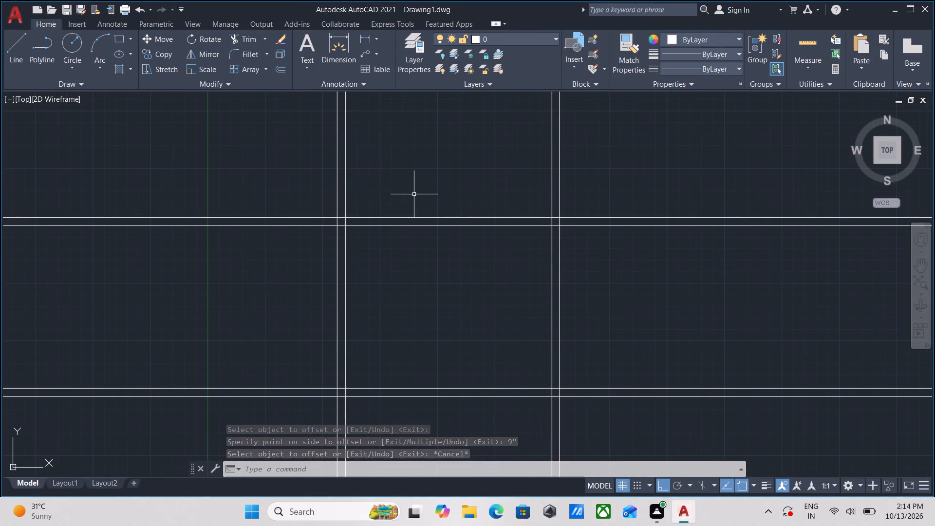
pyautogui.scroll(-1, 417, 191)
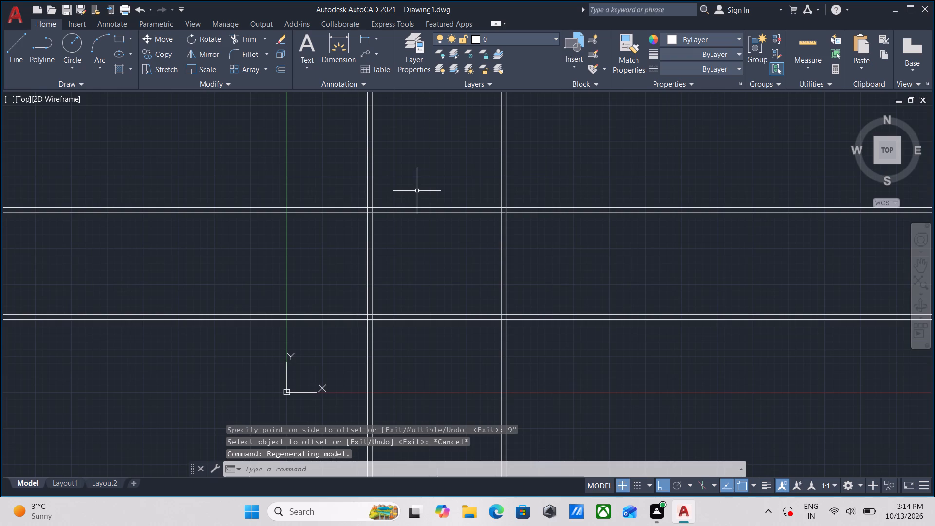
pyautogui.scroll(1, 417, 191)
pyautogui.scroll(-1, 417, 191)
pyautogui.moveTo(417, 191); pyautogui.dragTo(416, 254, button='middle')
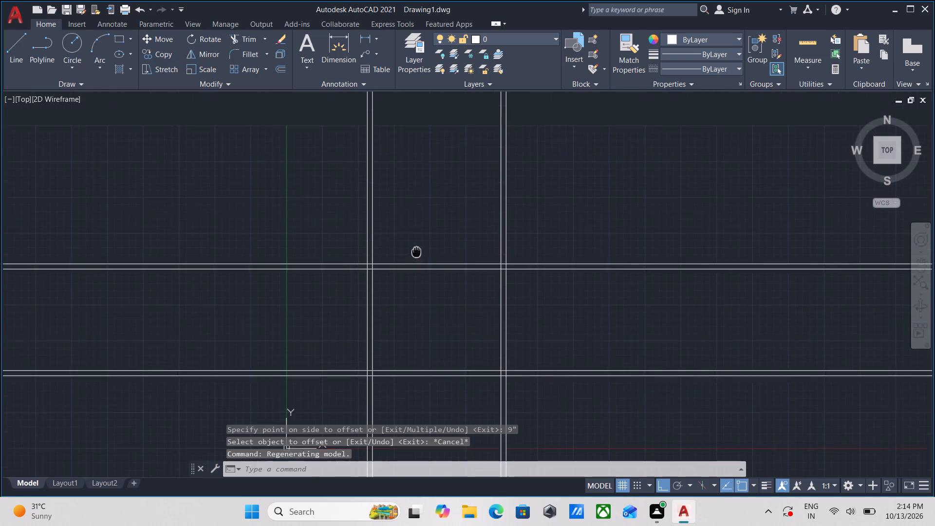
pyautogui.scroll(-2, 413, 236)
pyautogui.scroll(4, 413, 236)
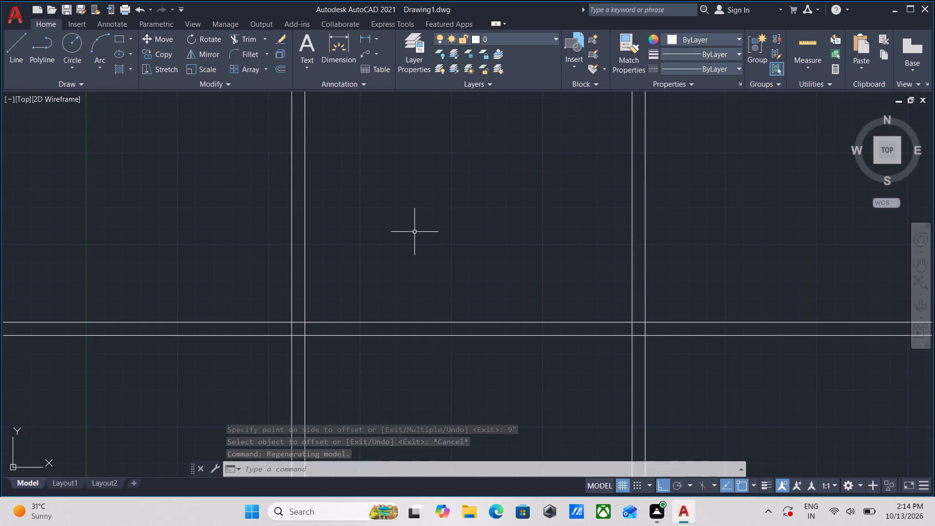
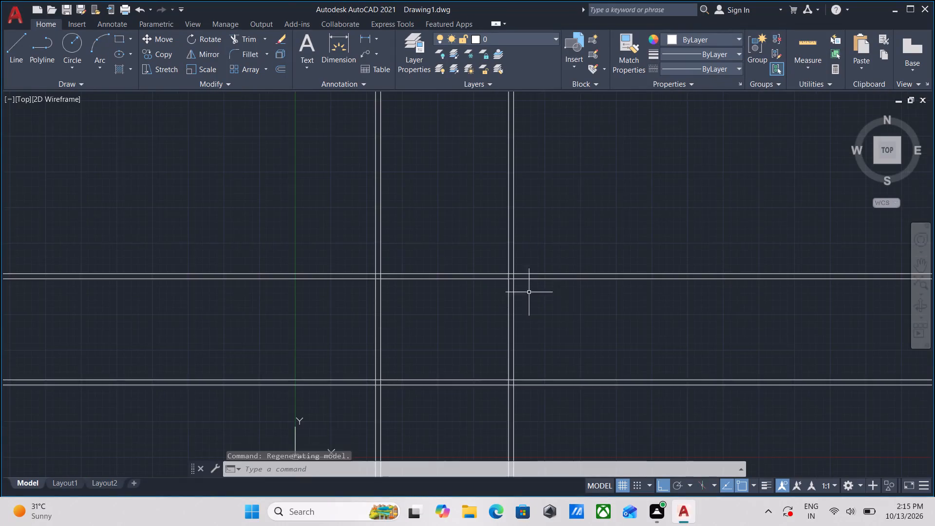
# Erase all the existing horizontal and vertical construction lines.
pyautogui.scroll(-1, 584, 287)
pyautogui.click(607, 405)
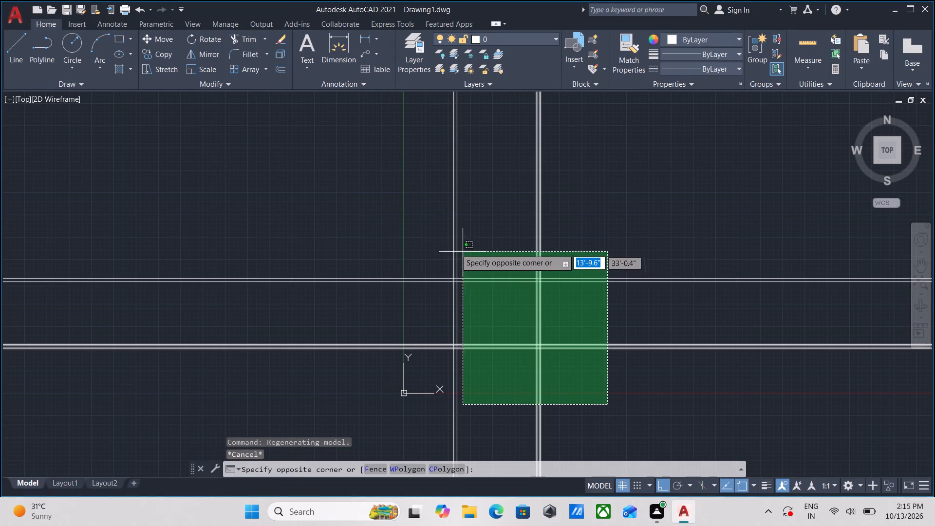
pyautogui.click(447, 237)
pyautogui.moveTo(447, 237); pyautogui.dragTo(441, 241, button='right')
pyautogui.click(494, 294)
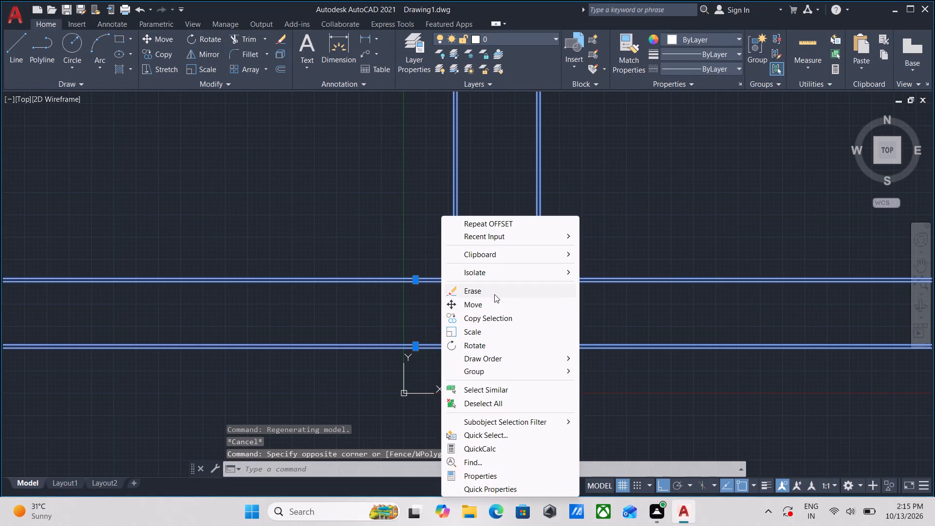
# Draw a single vertical construction line in the empty drawing area and end the Construction Line command.
pyautogui.moveTo(503, 285); pyautogui.dragTo(375, 327, button='middle')
pyautogui.moveTo(399, 309); pyautogui.dragTo(376, 329, button='middle')
pyautogui.write('xl')
pyautogui.press('Return')
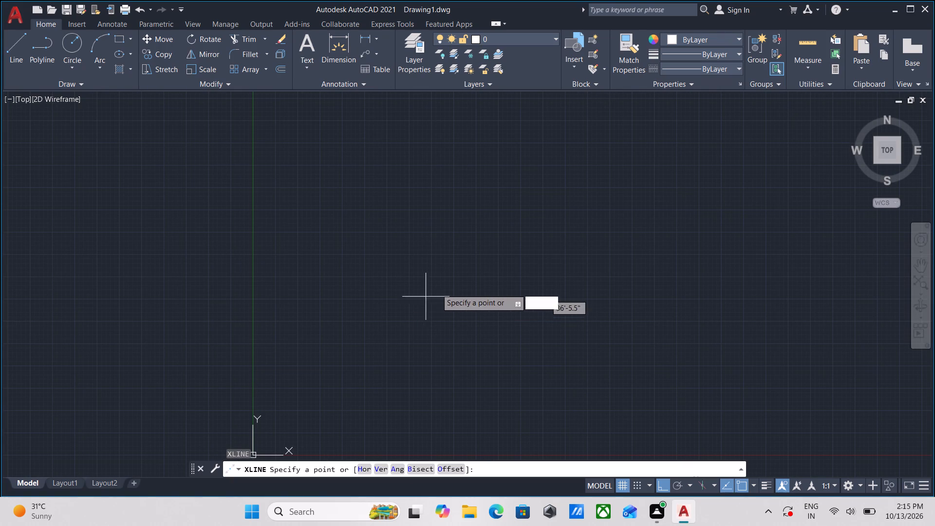
pyautogui.click(545, 240)
pyautogui.click(550, 302)
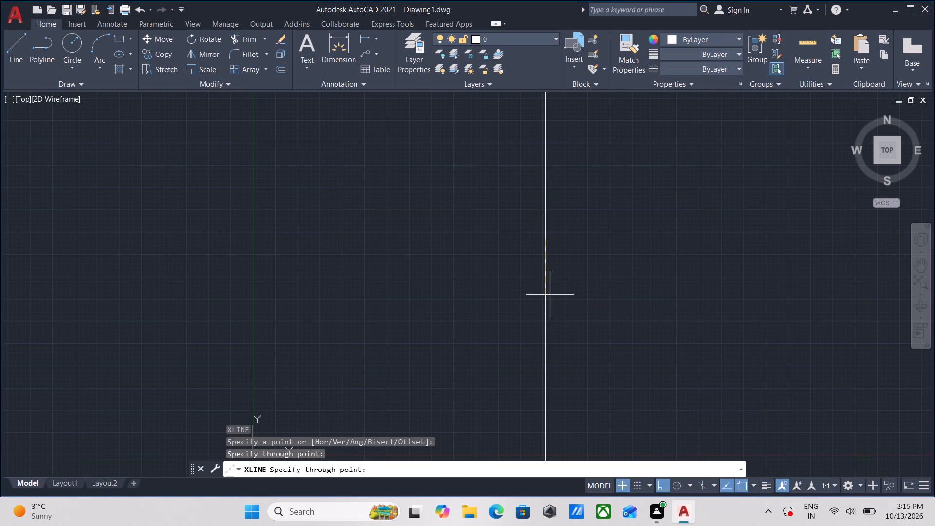
pyautogui.press('Escape')
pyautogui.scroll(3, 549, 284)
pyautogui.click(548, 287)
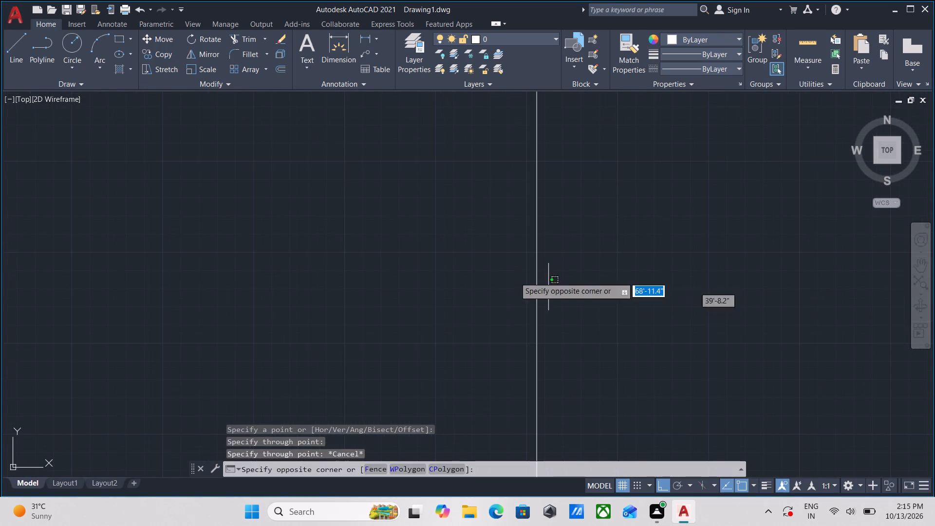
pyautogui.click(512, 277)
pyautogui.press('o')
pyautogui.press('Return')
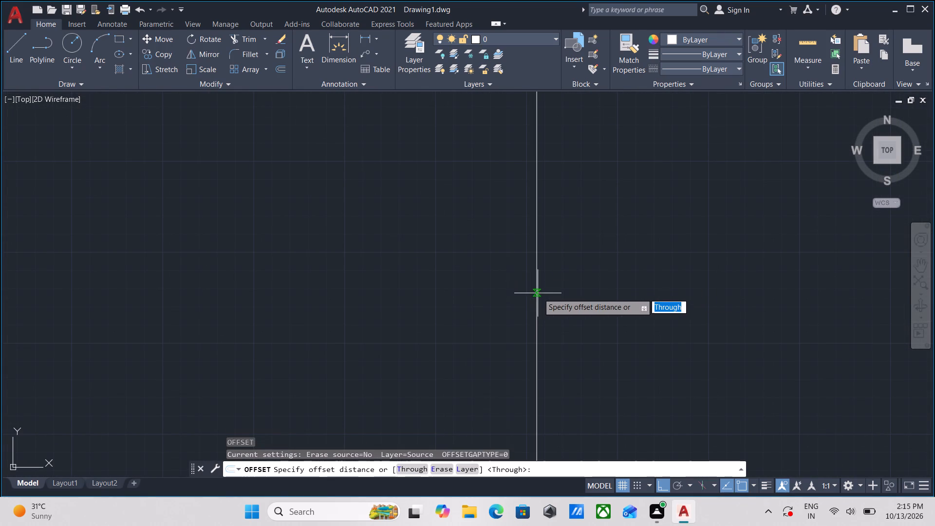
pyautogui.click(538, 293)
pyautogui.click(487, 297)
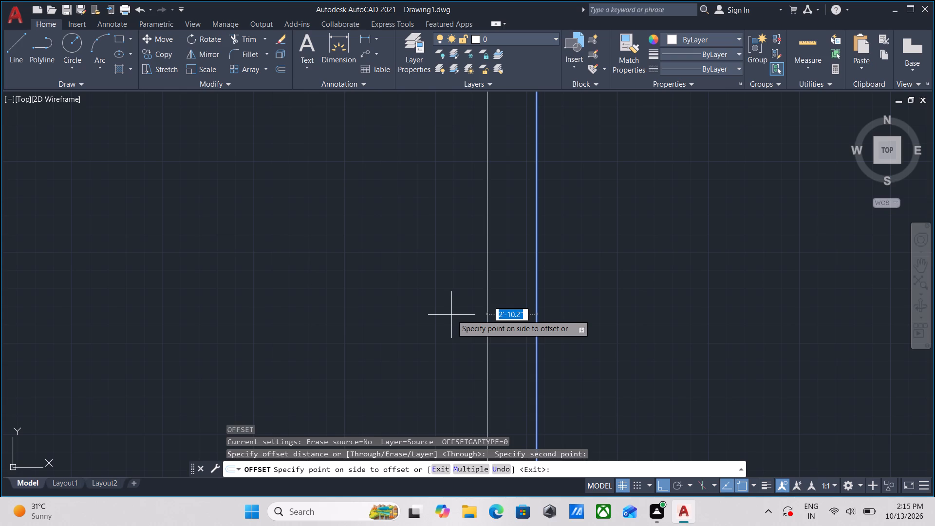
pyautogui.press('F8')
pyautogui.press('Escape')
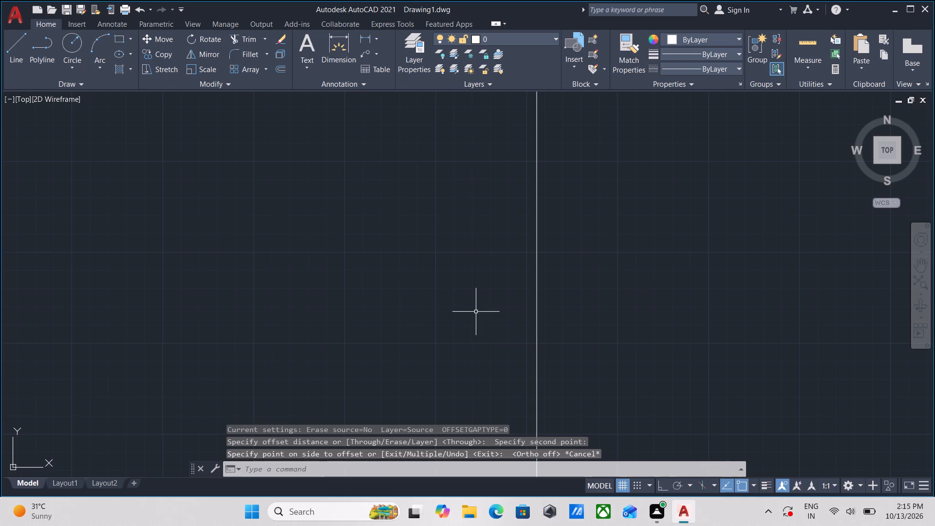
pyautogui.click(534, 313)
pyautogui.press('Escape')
# Offset the vertical construction line 9" to the left and end the Offset command.
pyautogui.click(574, 339)
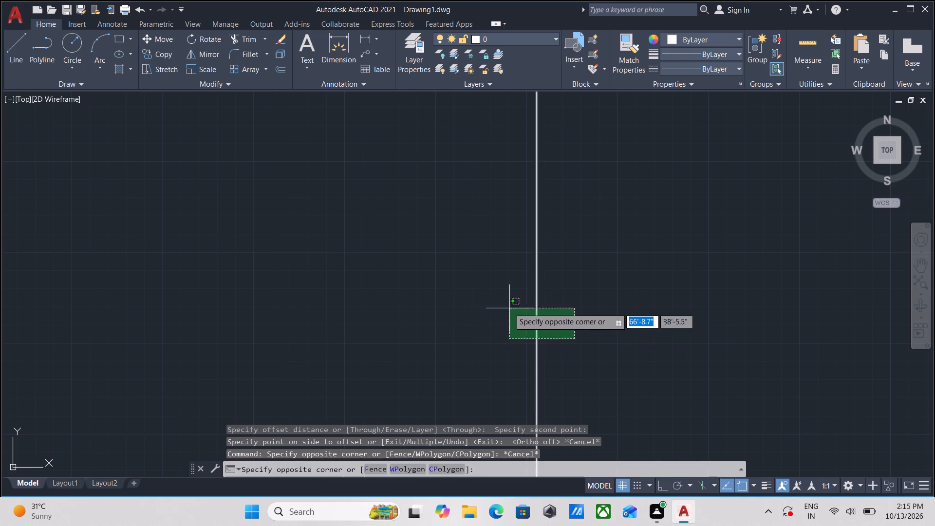
pyautogui.click(509, 308)
pyautogui.press('o')
pyautogui.press('Return')
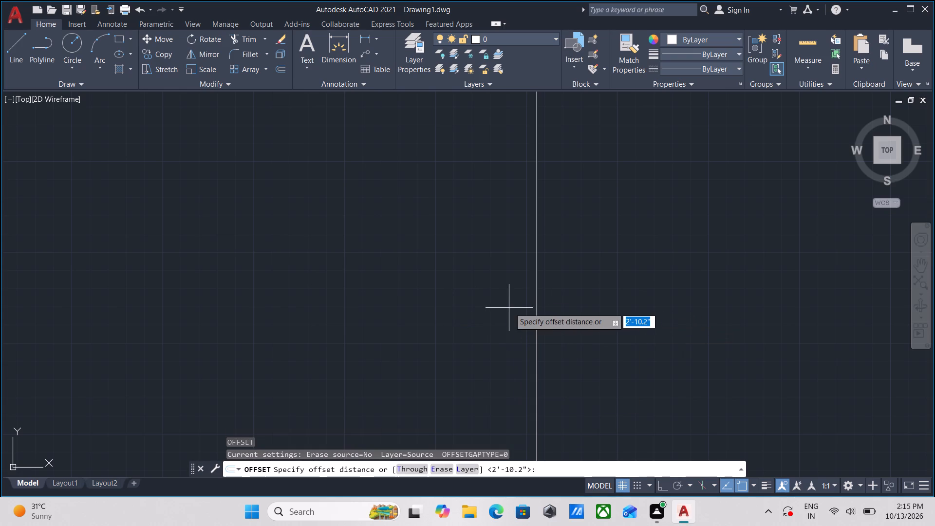
pyautogui.click(537, 314)
pyautogui.click(497, 315)
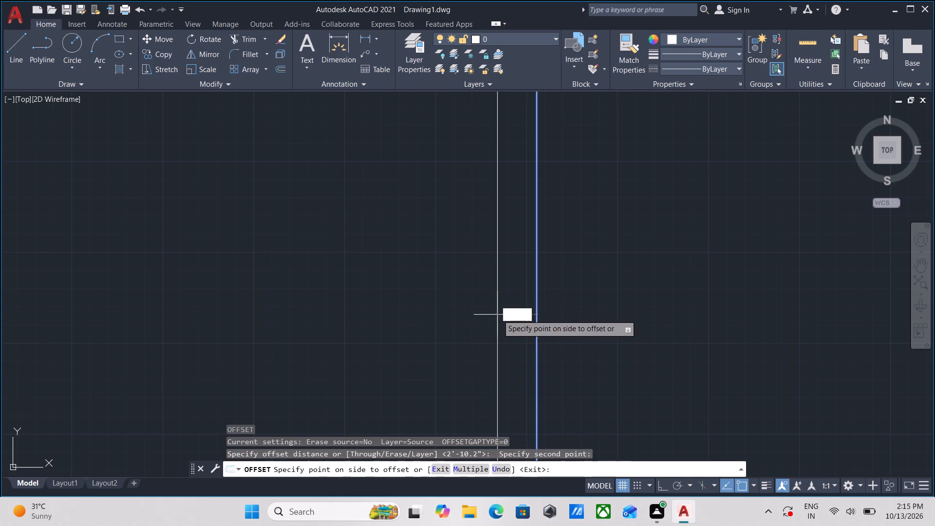
pyautogui.press('8')
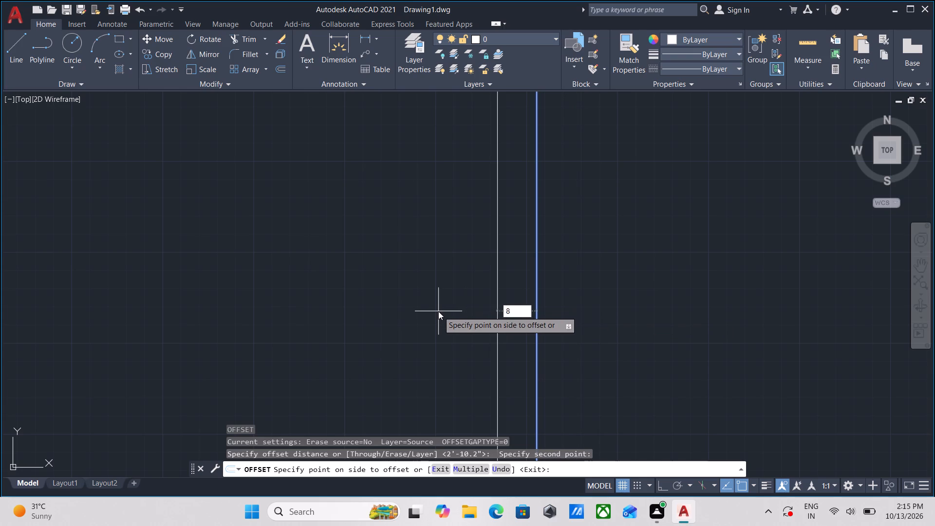
pyautogui.press('BackSpace')
pyautogui.press('9')
pyautogui.hotkey('shift', '"')
pyautogui.press('Return')
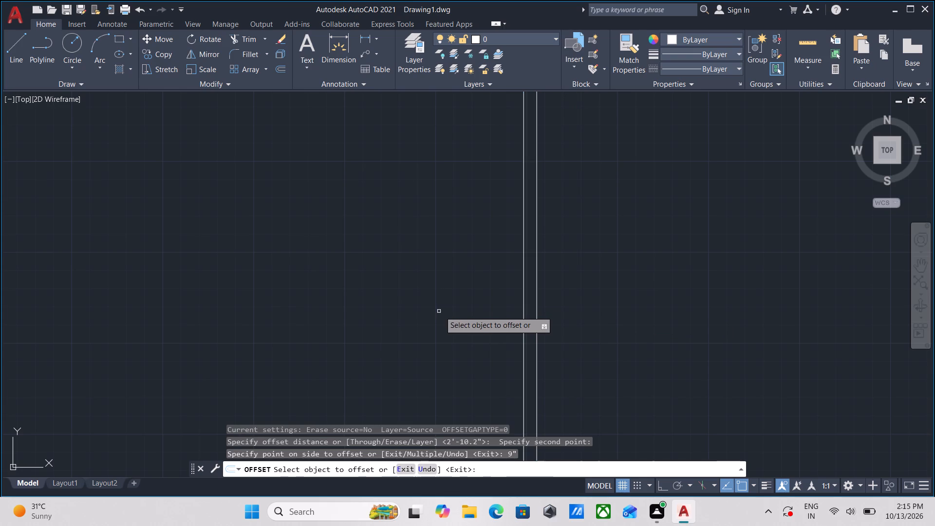
pyautogui.moveTo(555, 283); pyautogui.dragTo(552, 321, button='middle')
pyautogui.press('Escape')
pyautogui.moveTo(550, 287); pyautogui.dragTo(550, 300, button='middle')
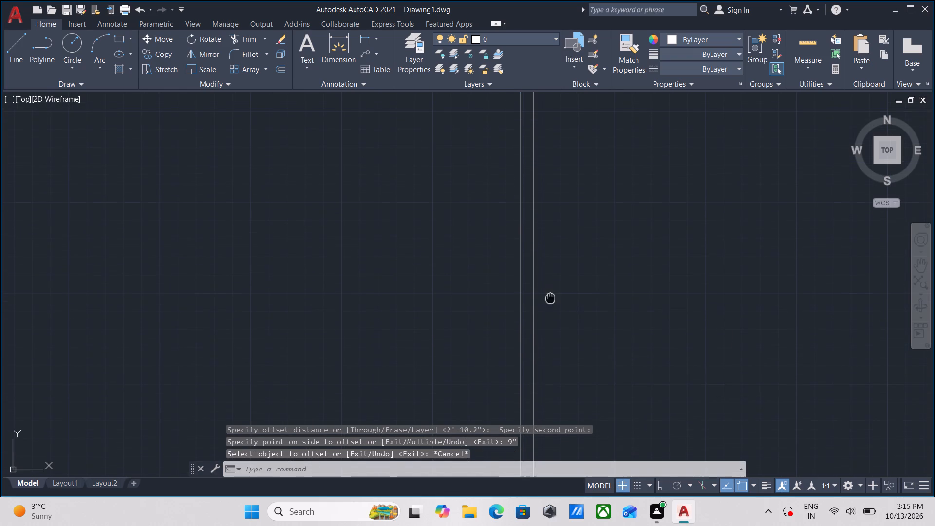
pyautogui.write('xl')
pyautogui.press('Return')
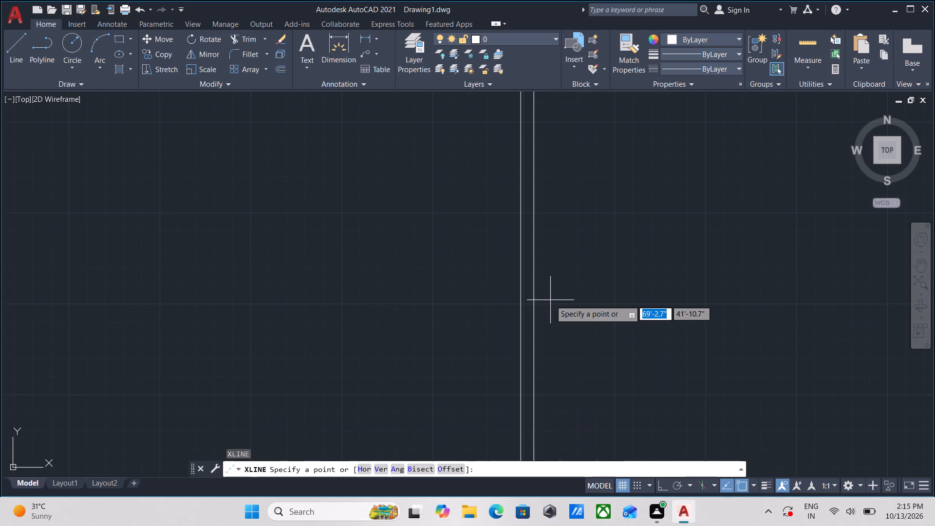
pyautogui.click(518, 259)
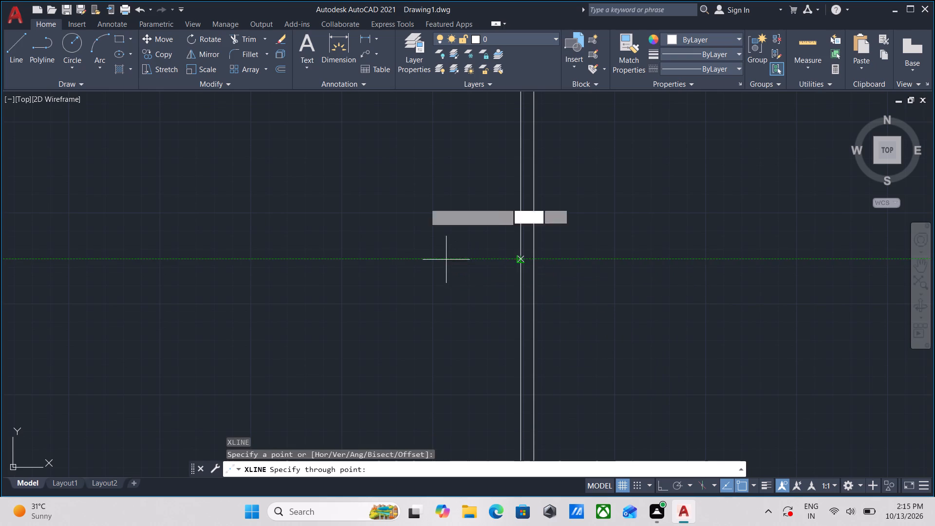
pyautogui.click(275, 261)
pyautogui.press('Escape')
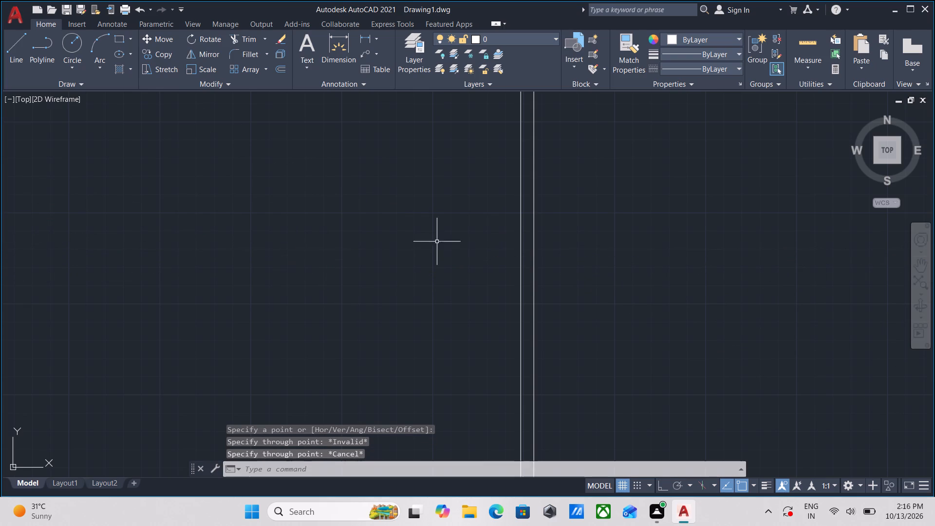
# With Ortho on, draw a horizontal construction line through a point on the left line of the vertical pair.
pyautogui.write('xl')
pyautogui.press('Return')
pyautogui.click(519, 231)
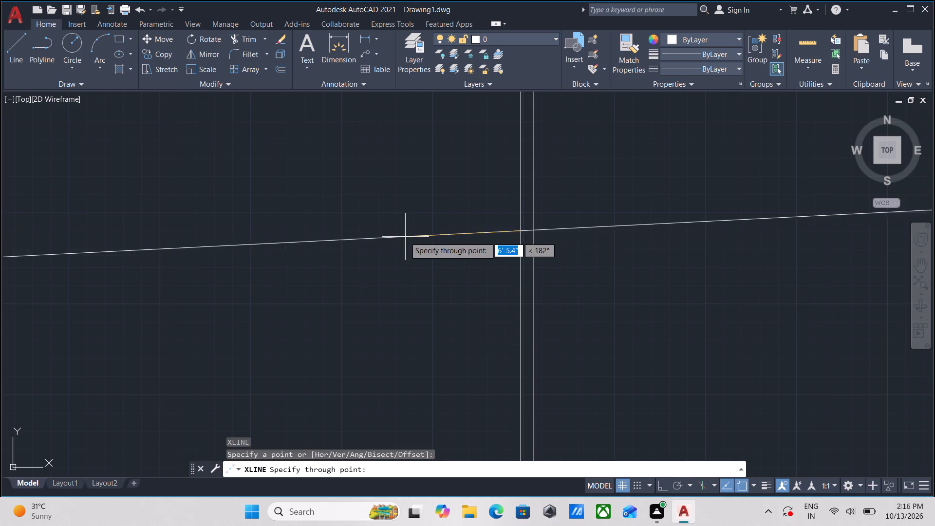
pyautogui.press('F8')
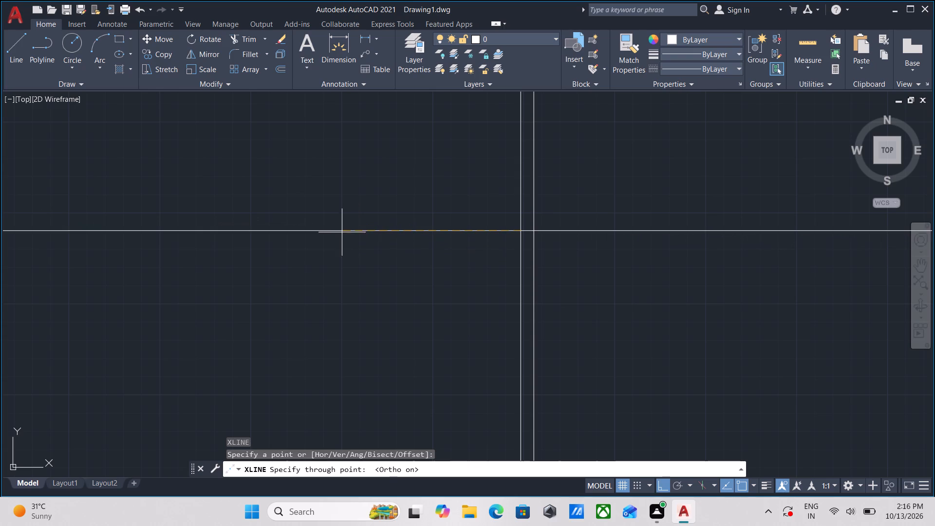
pyautogui.click(301, 235)
pyautogui.press('Escape')
# Offset the horizontal construction line 9" downward.
pyautogui.click(409, 260)
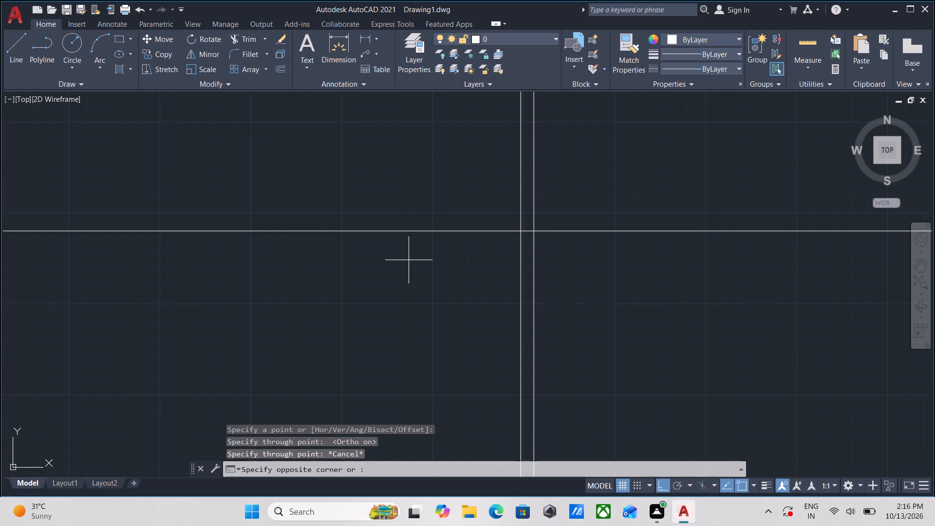
pyautogui.click(359, 210)
pyautogui.press('o')
pyautogui.press('Return')
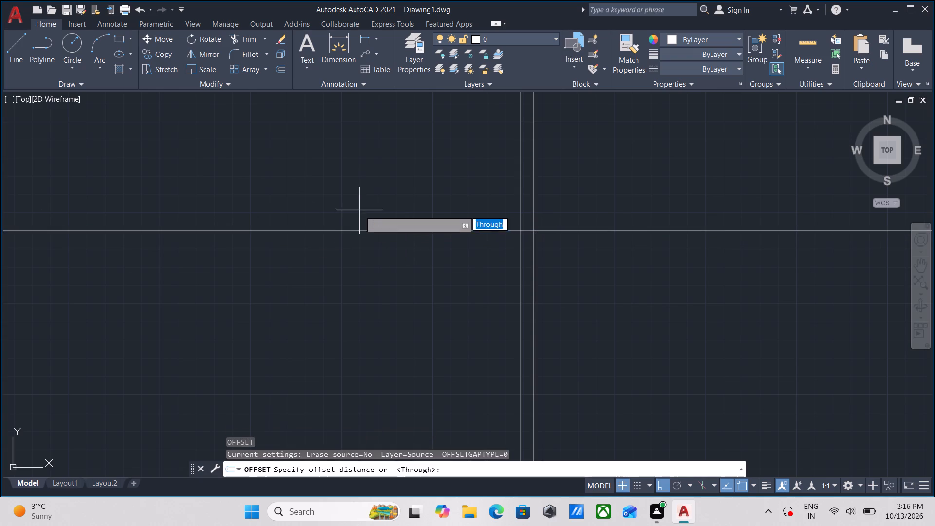
pyautogui.click(366, 232)
pyautogui.click(364, 264)
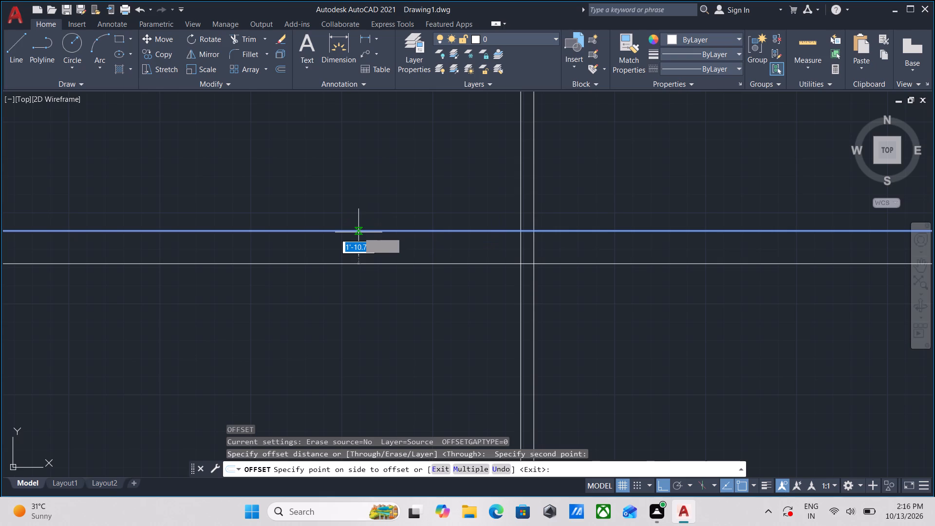
pyautogui.press('9')
pyautogui.hotkey('shift', '"')
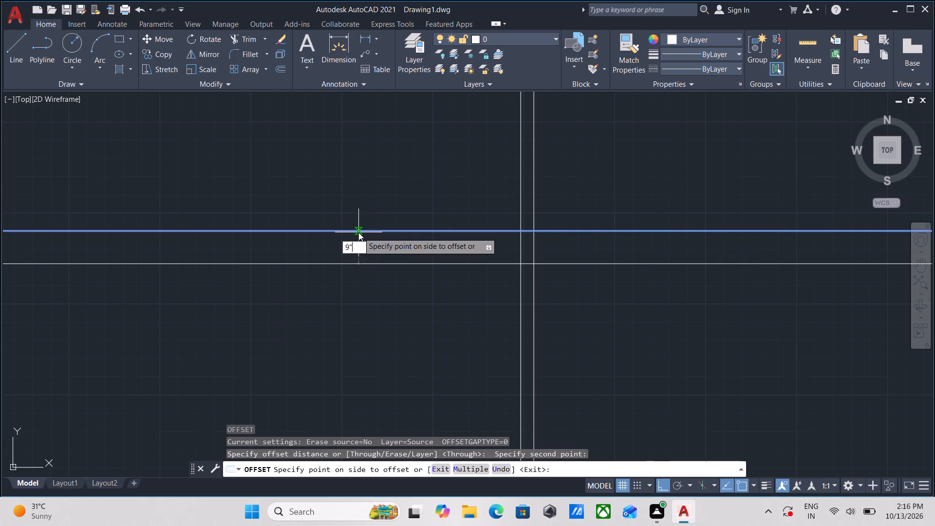
pyautogui.press('Return')
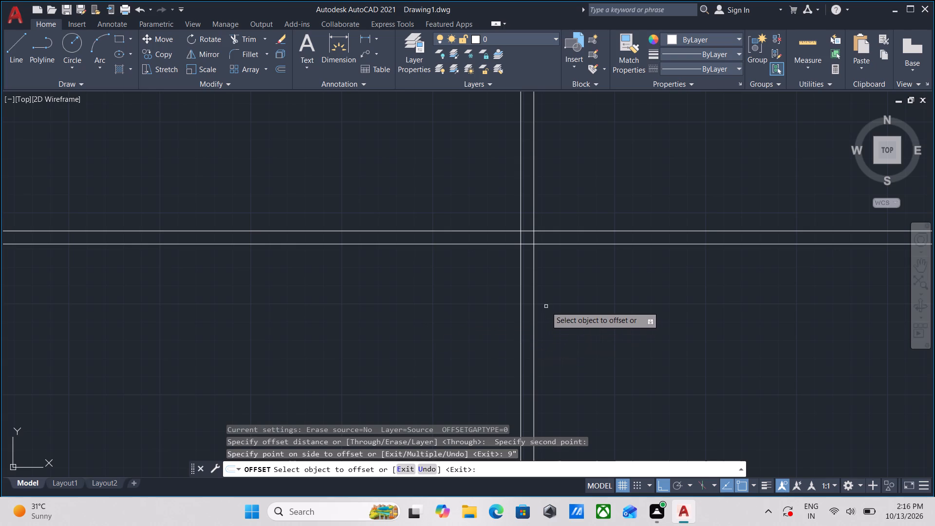
# Offset the left-hand vertical construction line of the pair 8'10" to the left.
pyautogui.click(521, 303)
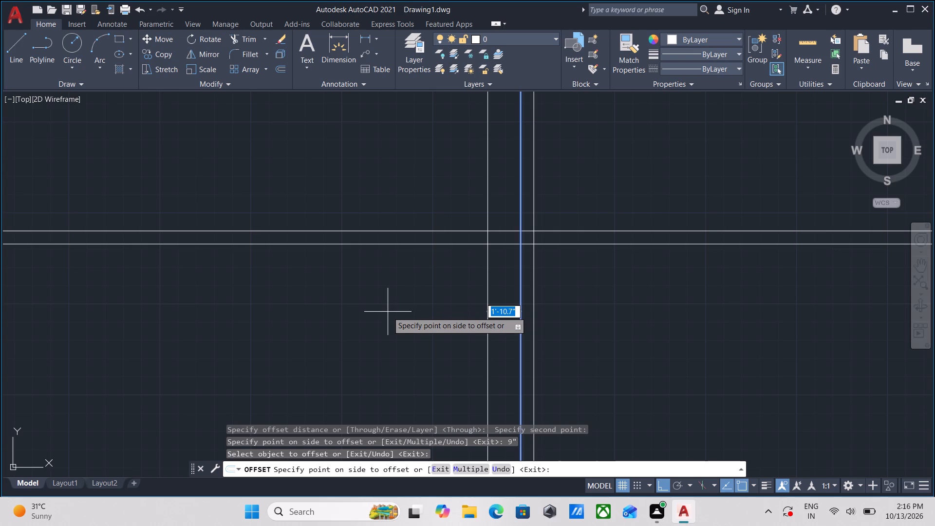
pyautogui.write("8'10")
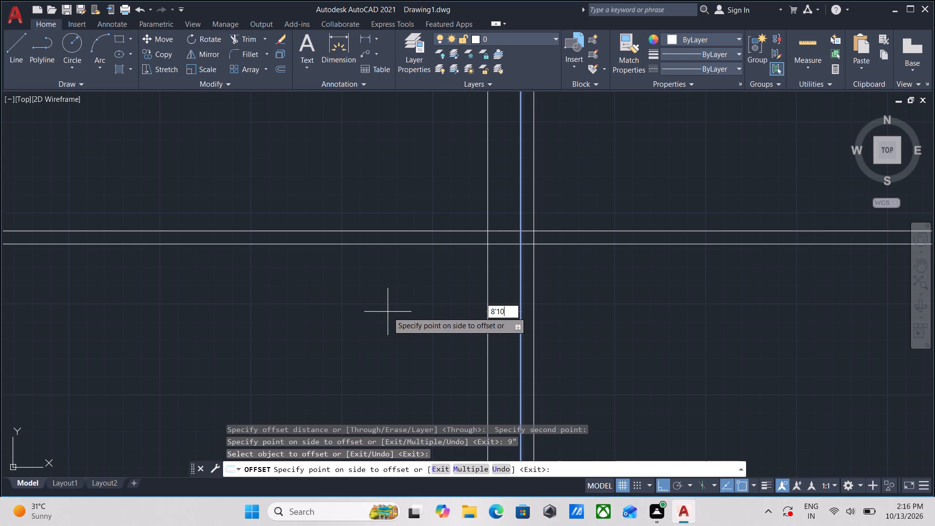
pyautogui.press('Return')
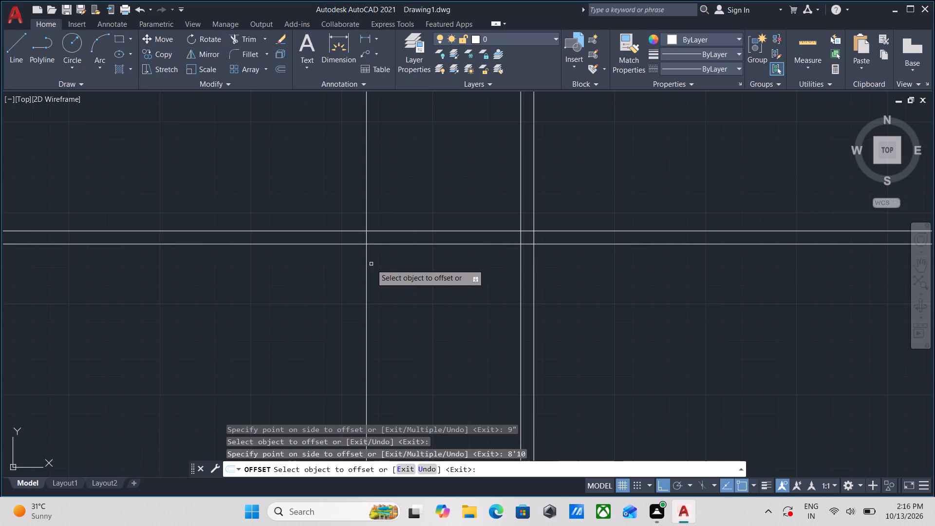
# Offset the new vertical construction line 9" to the left.
pyautogui.click(368, 292)
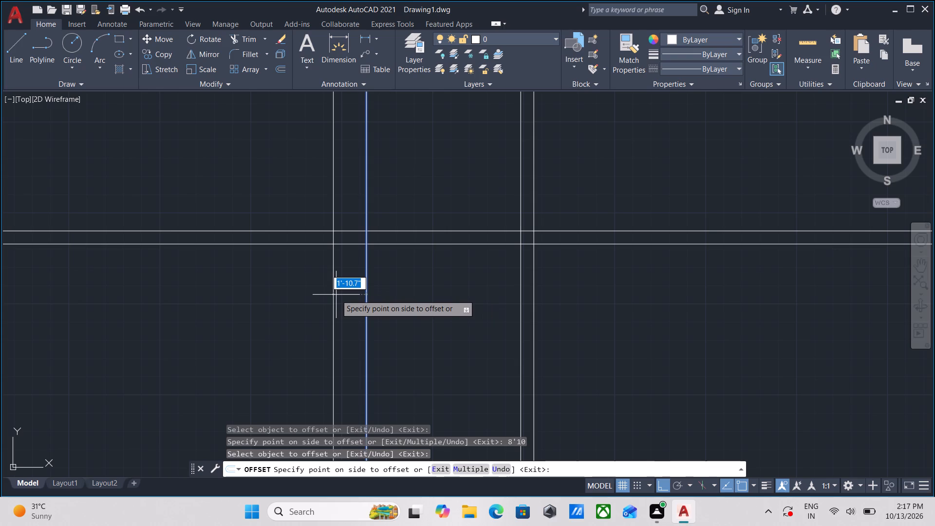
pyautogui.press('9')
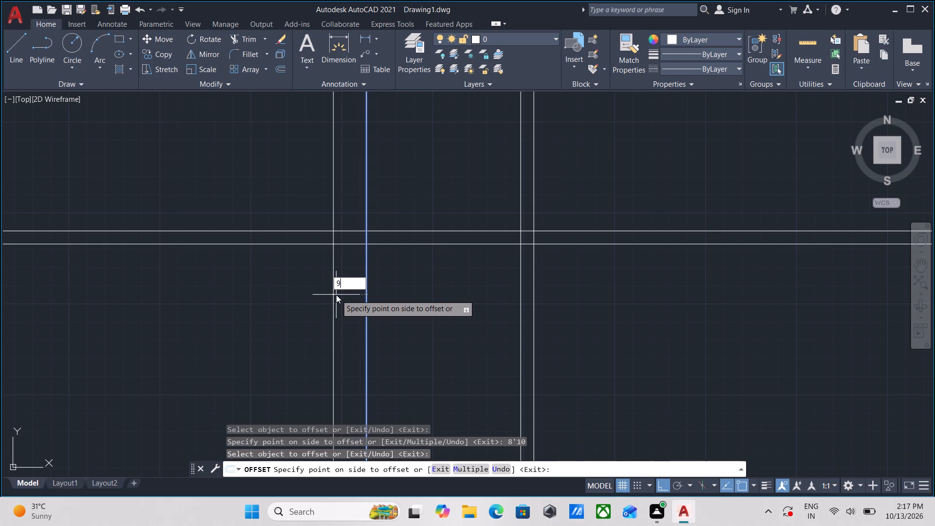
pyautogui.hotkey('shift', '"')
pyautogui.press('Return')
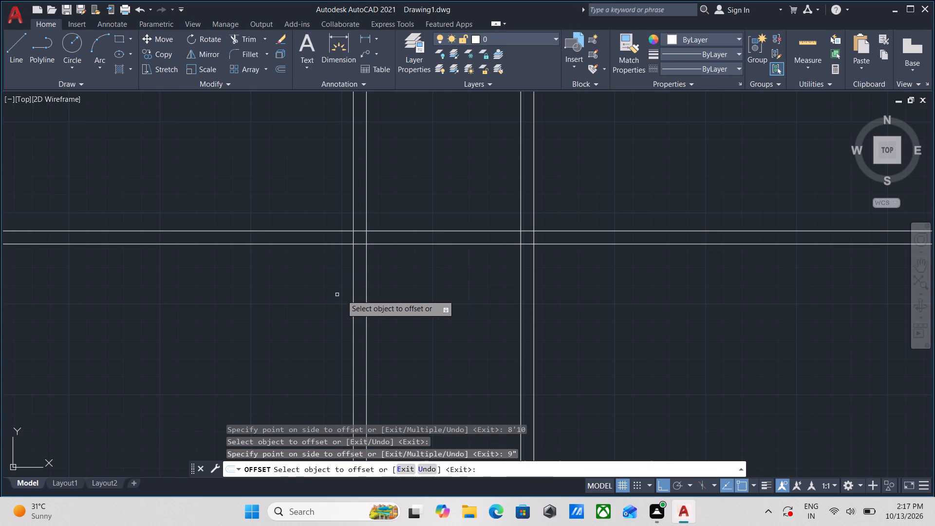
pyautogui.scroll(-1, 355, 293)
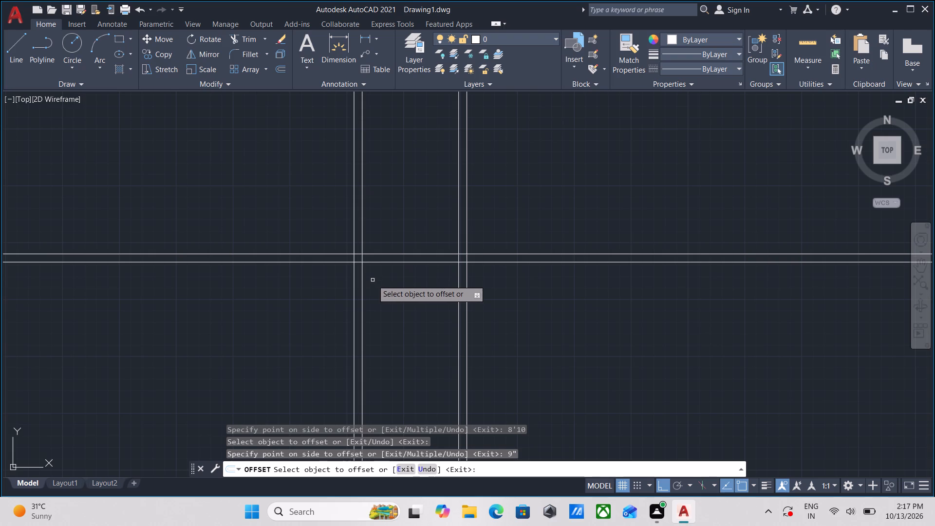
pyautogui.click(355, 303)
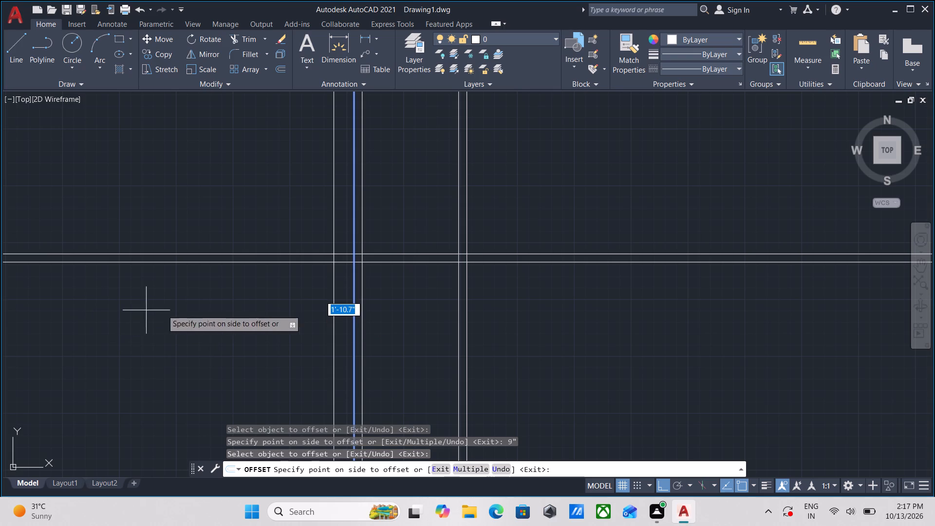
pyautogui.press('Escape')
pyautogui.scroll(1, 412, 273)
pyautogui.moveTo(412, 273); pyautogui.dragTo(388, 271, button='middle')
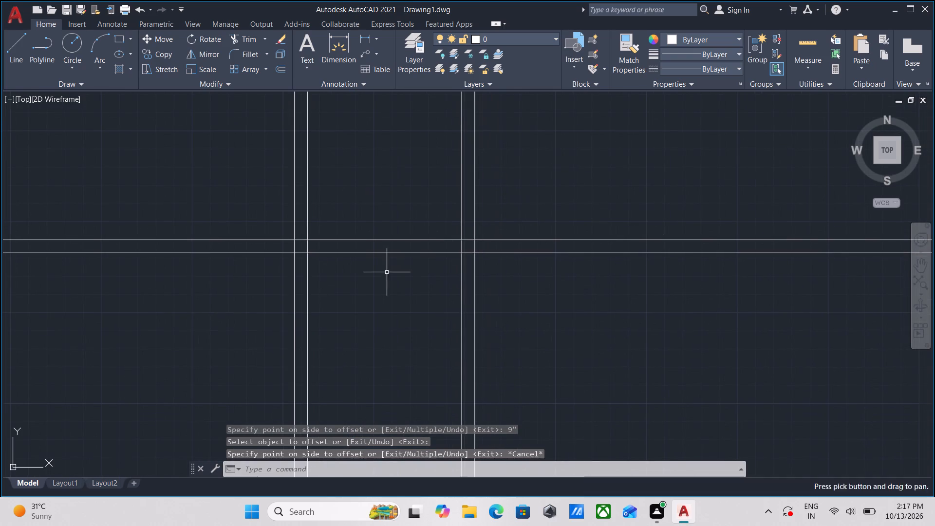
# Offset the lower line of the horizontal construction-line pair 8' downward.
pyautogui.press('o')
pyautogui.press('Return')
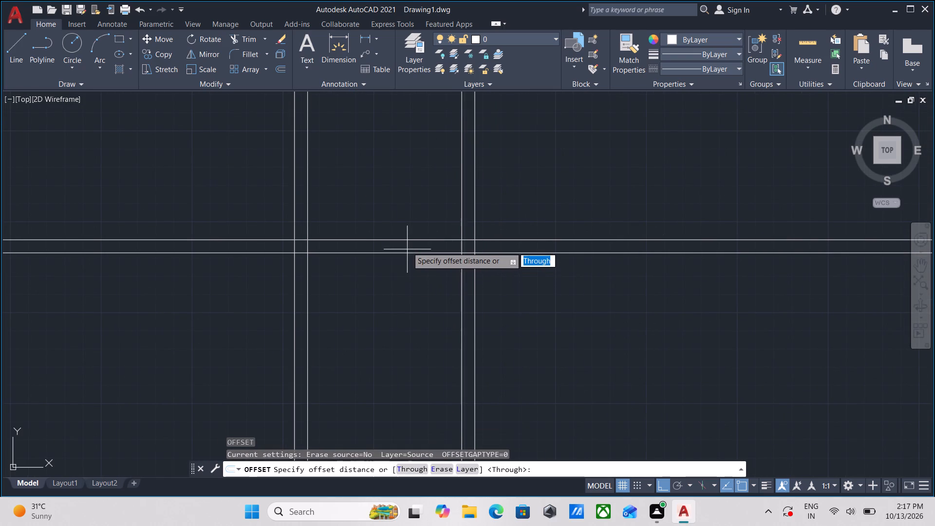
pyautogui.click(406, 252)
pyautogui.click(404, 318)
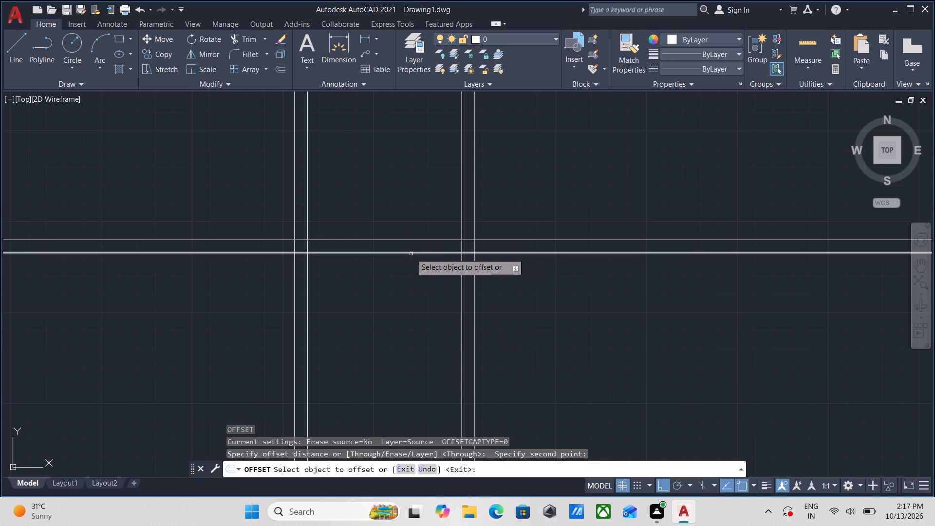
pyautogui.click(411, 253)
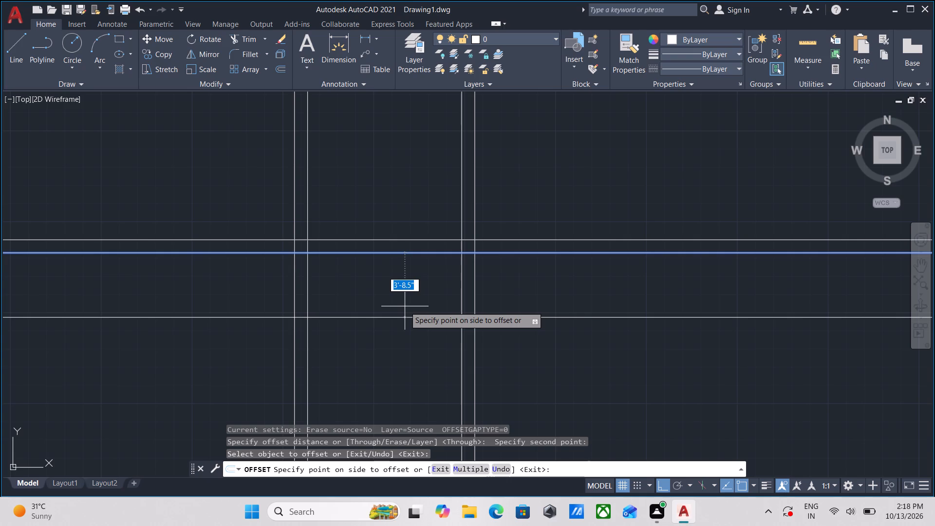
pyautogui.write("8'")
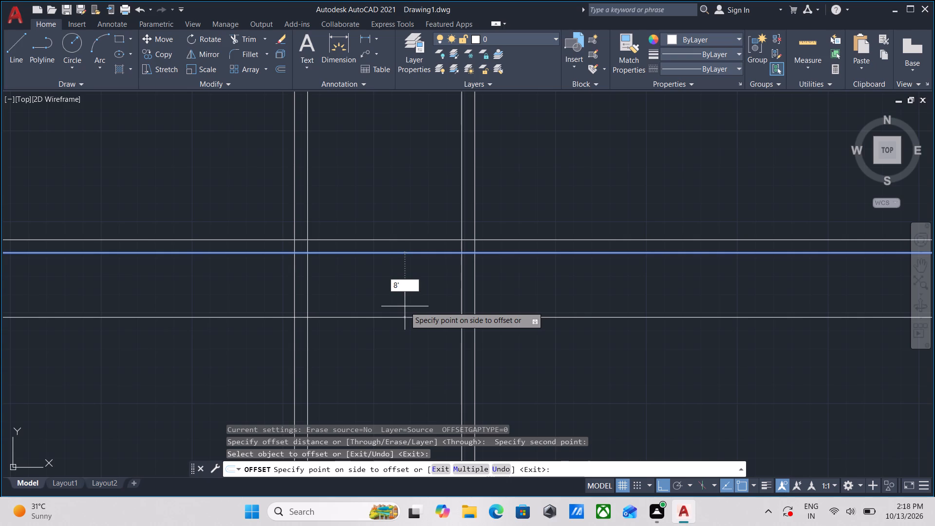
pyautogui.press('Return')
# Offset the new single horizontal construction line 9" downward to form the second horizontal pair.
pyautogui.scroll(-1, 405, 306)
pyautogui.moveTo(405, 306); pyautogui.dragTo(405, 270, button='middle')
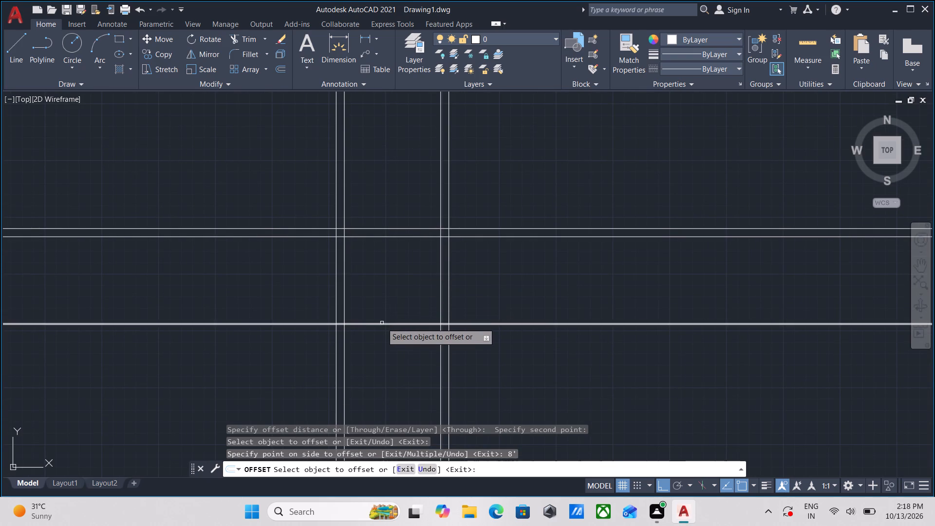
pyautogui.click(383, 326)
pyautogui.click(385, 324)
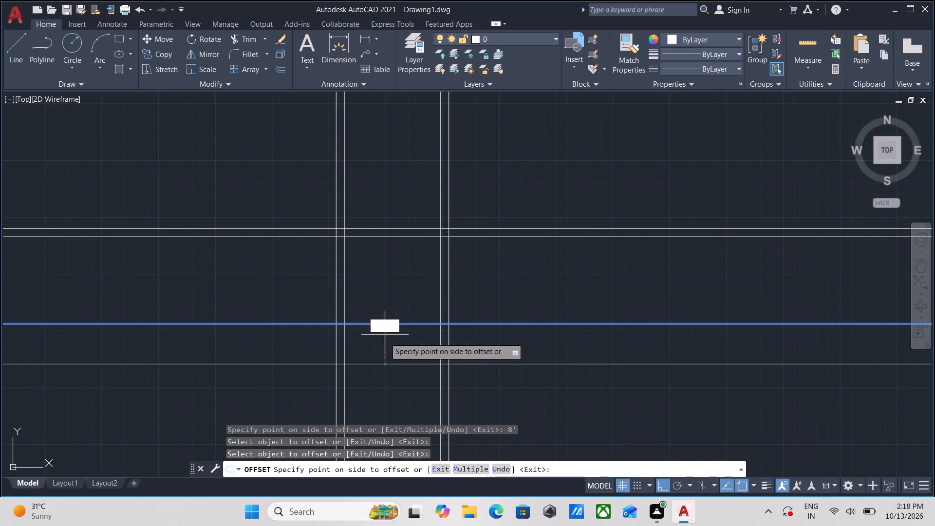
pyautogui.press('9')
pyautogui.press('Return')
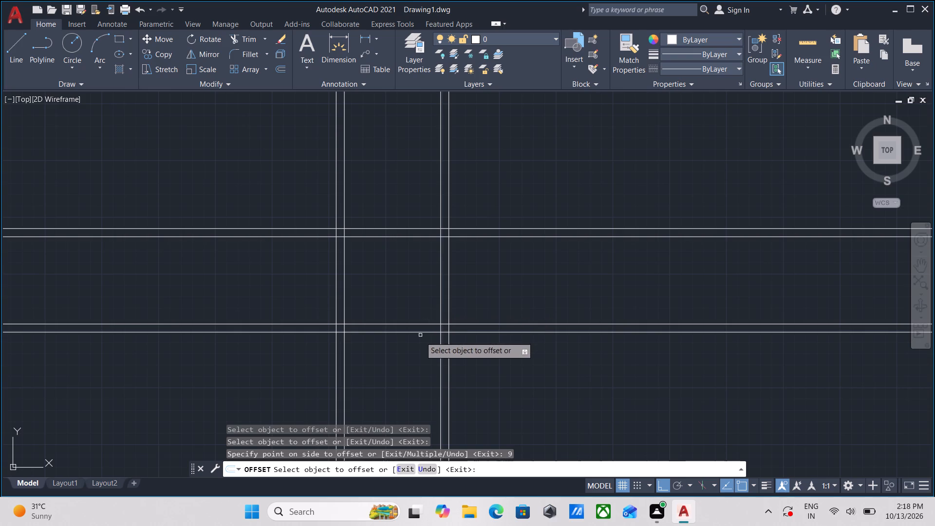
# Offset the lower line of the second horizontal pair 5'5" downward.
pyautogui.moveTo(420, 337); pyautogui.dragTo(420, 292, button='middle')
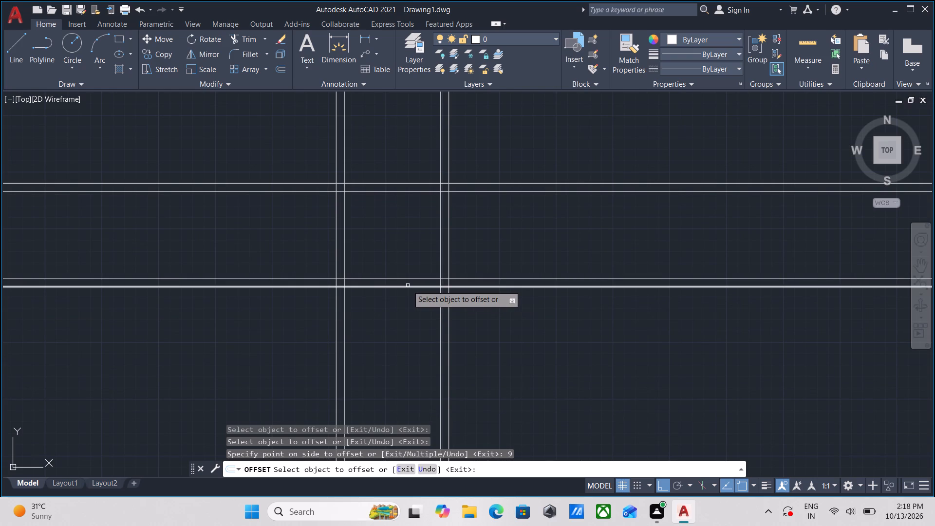
pyautogui.click(402, 289)
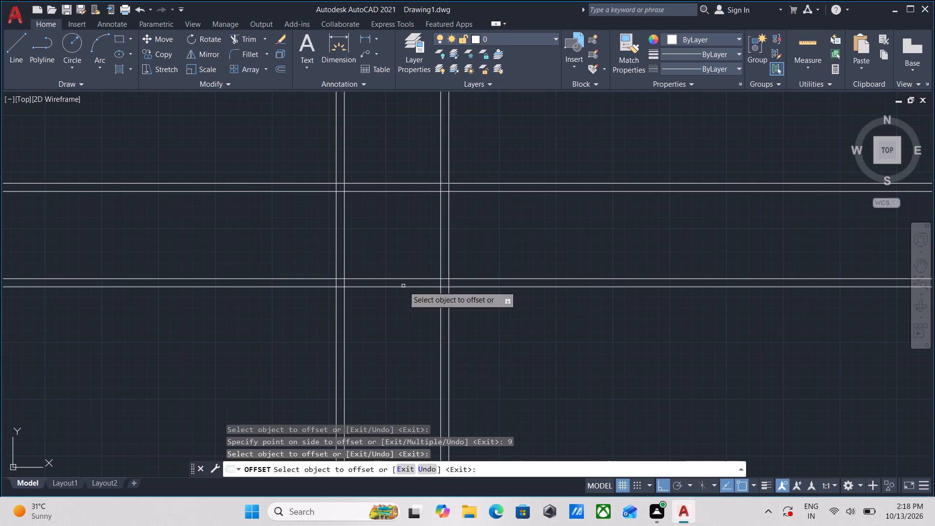
pyautogui.click(403, 286)
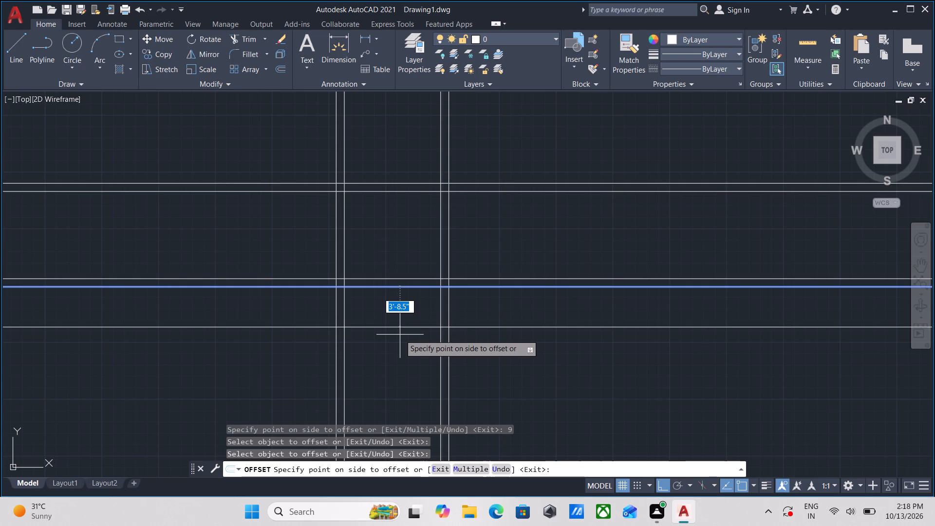
pyautogui.write("5'5")
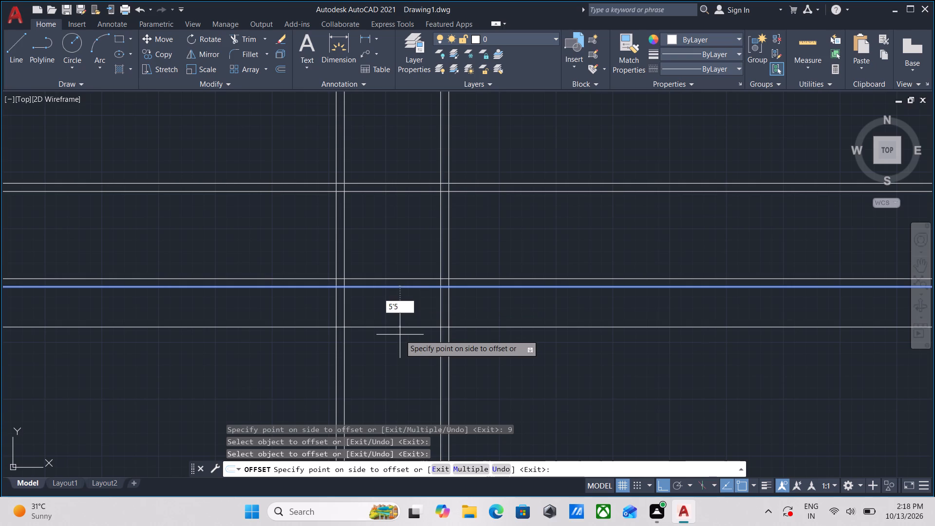
pyautogui.press('Return')
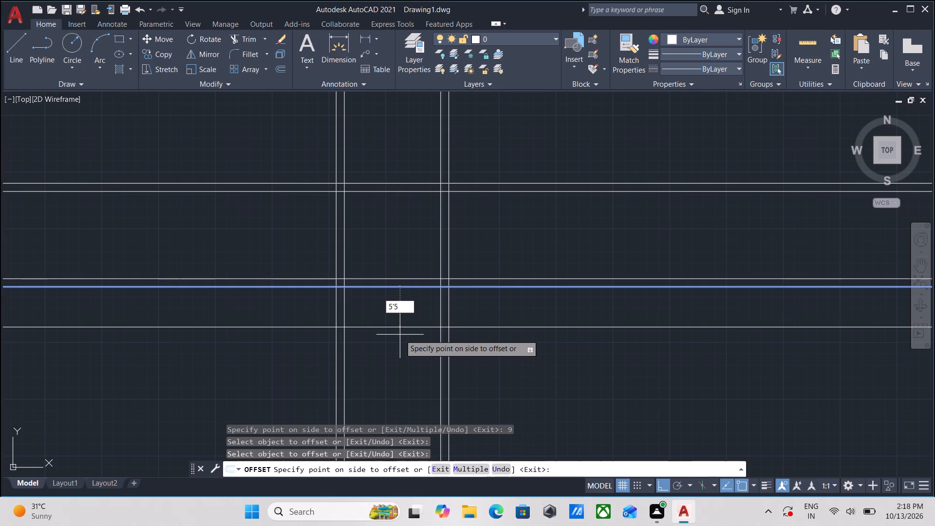
# Offset the new lowest horizontal line 9" downward to form the third horizontal pair.
pyautogui.scroll(-1, 400, 335)
pyautogui.moveTo(400, 335); pyautogui.dragTo(395, 300, button='middle')
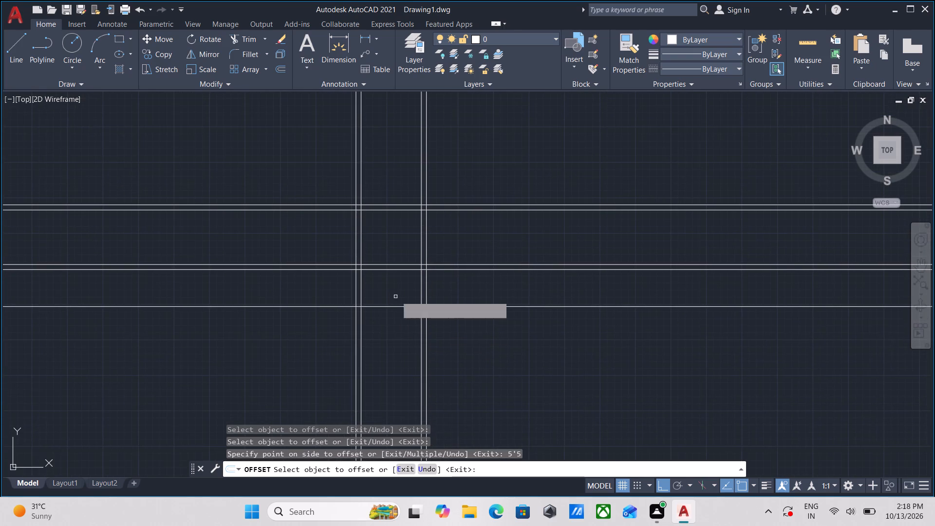
pyautogui.click(392, 307)
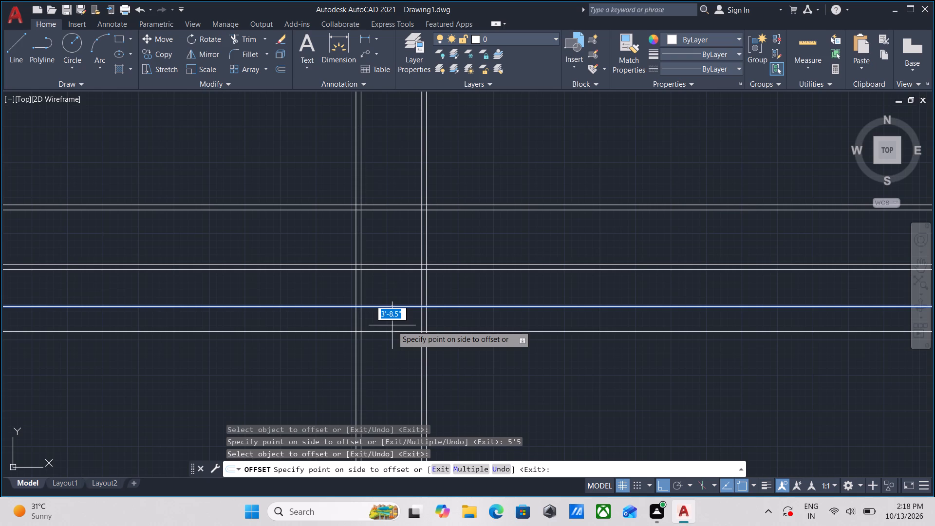
pyautogui.press('9')
pyautogui.press('Return')
# Offset the lower line of the third horizontal pair 7'10" downward.
pyautogui.scroll(1, 394, 324)
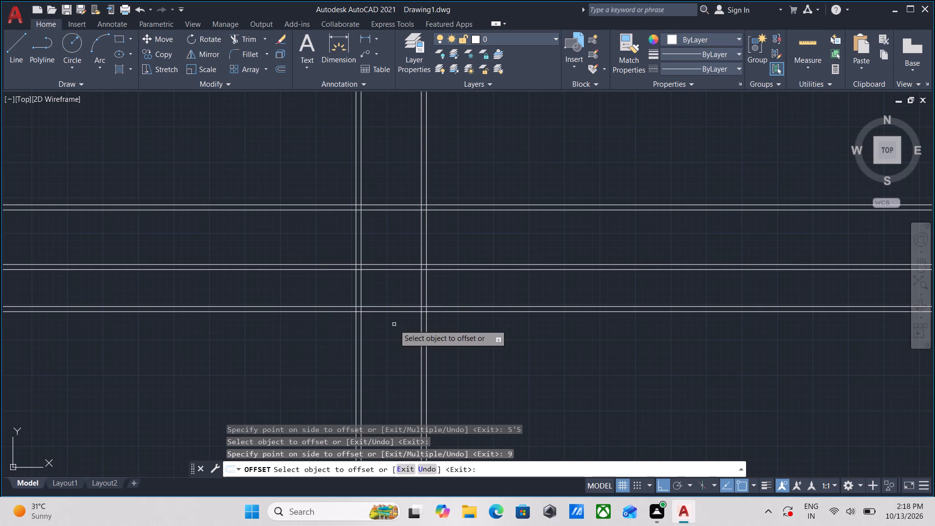
pyautogui.scroll(2, 394, 324)
pyautogui.click(365, 273)
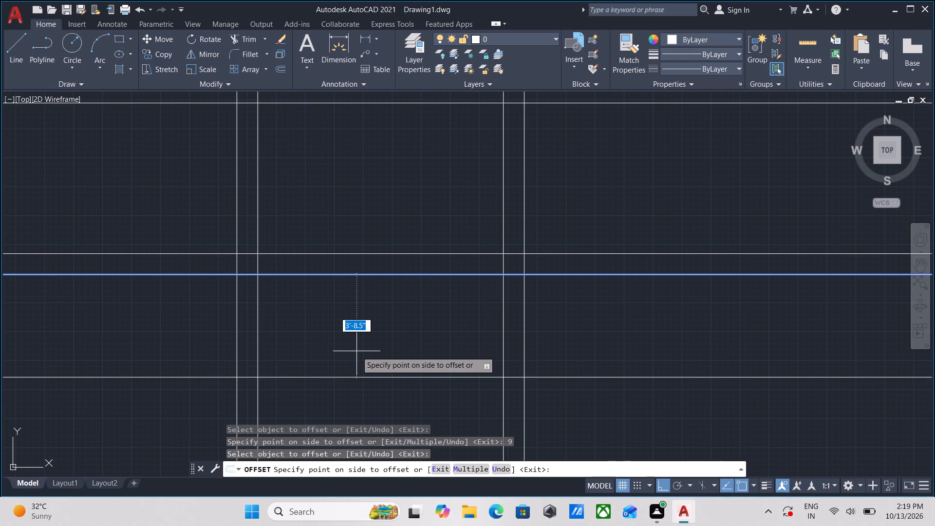
pyautogui.write("7'10")
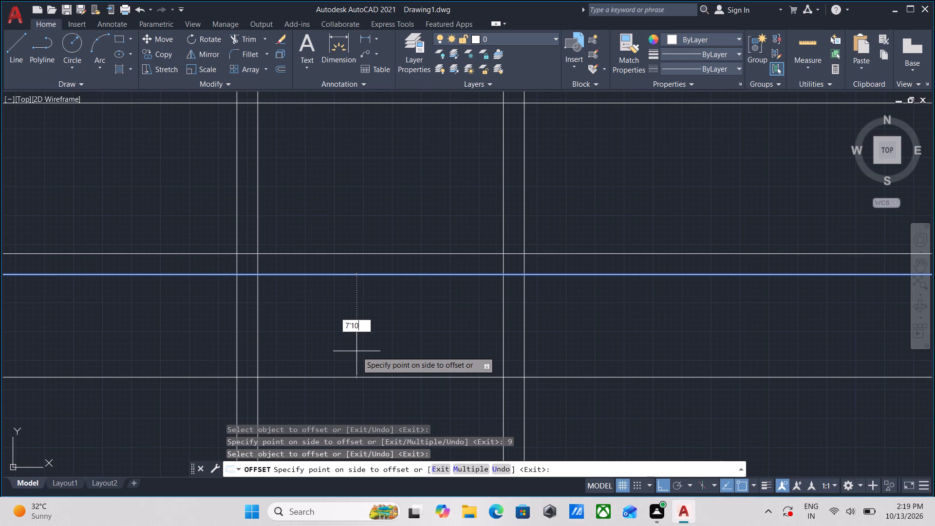
pyautogui.press('Return')
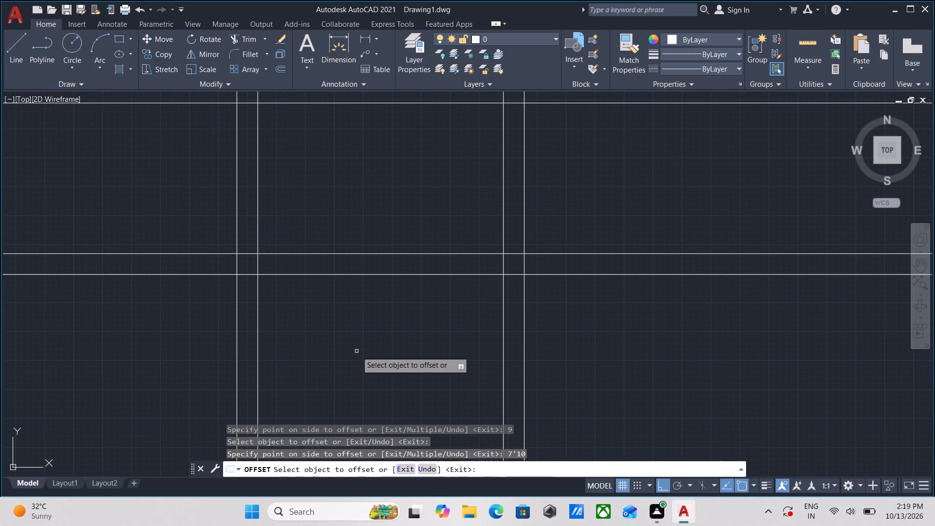
# Offset the new lowest horizontal line 9" downward to form the fourth horizontal pair.
pyautogui.scroll(-1, 386, 354)
pyautogui.moveTo(387, 345); pyautogui.dragTo(390, 328, button='middle')
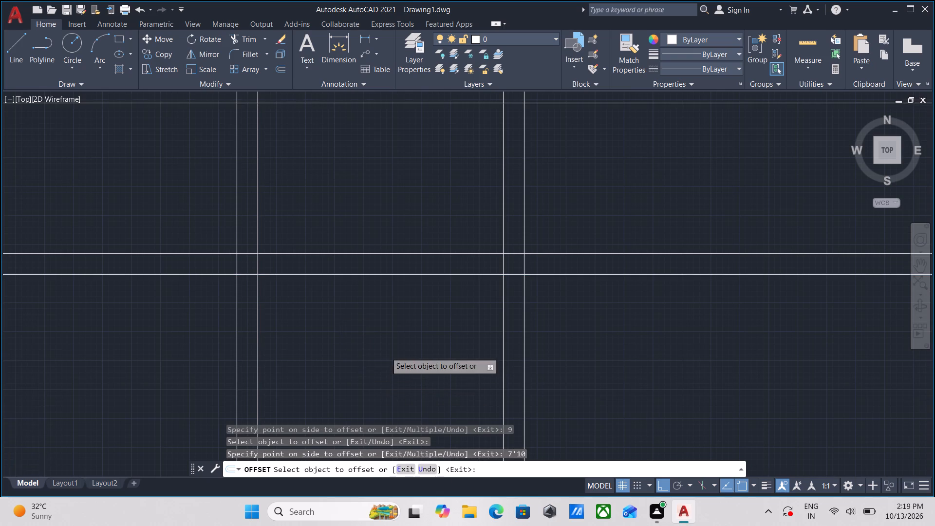
pyautogui.moveTo(390, 328); pyautogui.dragTo(401, 201, button='middle')
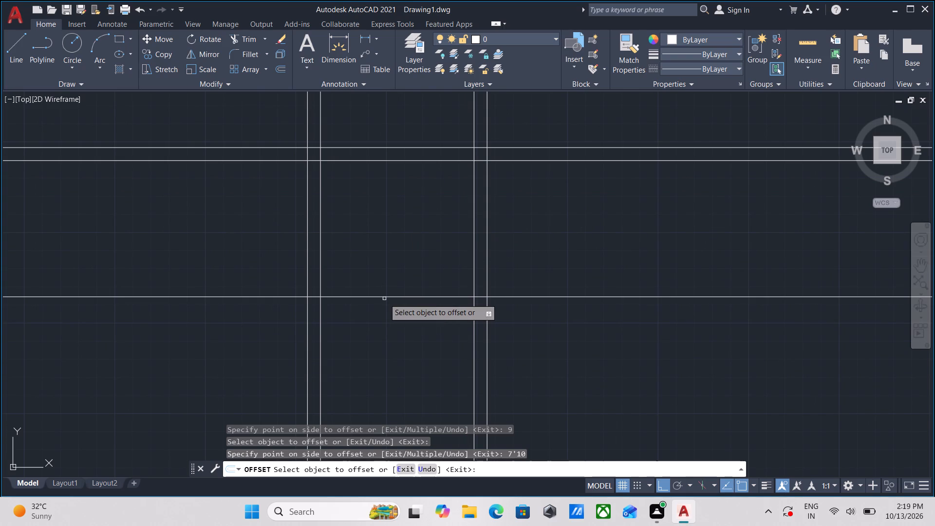
pyautogui.click(386, 297)
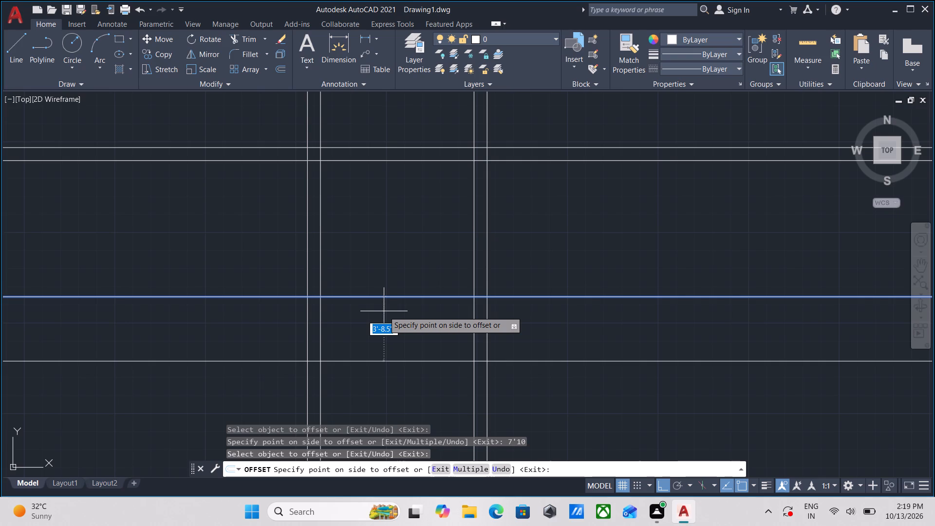
pyautogui.press('9')
pyautogui.press('Return')
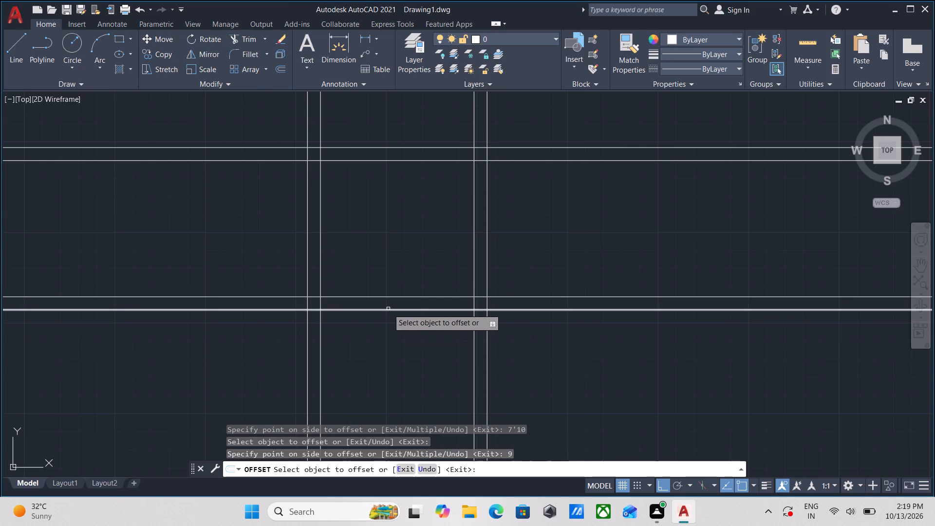
# Offset the lower line of the fourth horizontal pair 7' downward.
pyautogui.click(388, 309)
pyautogui.moveTo(378, 376); pyautogui.dragTo(385, 306, button='middle')
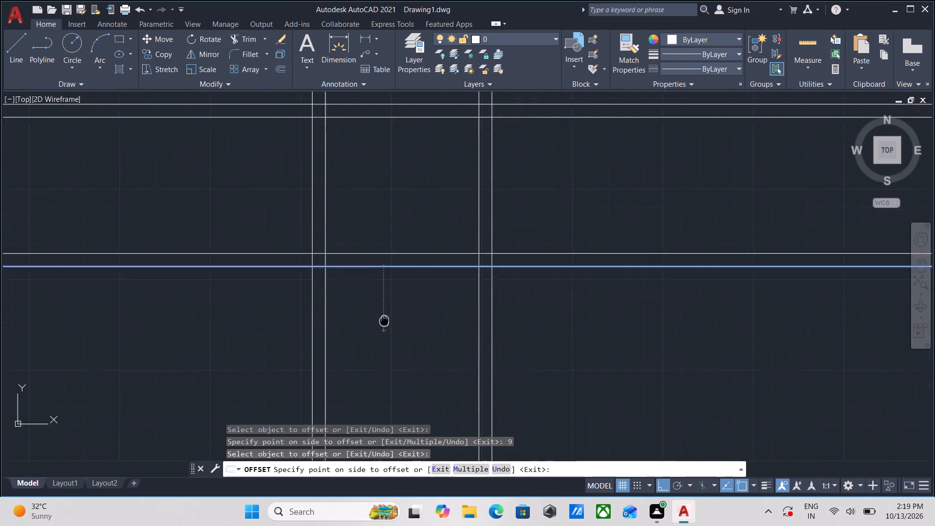
pyautogui.moveTo(385, 306); pyautogui.dragTo(385, 305, button='middle')
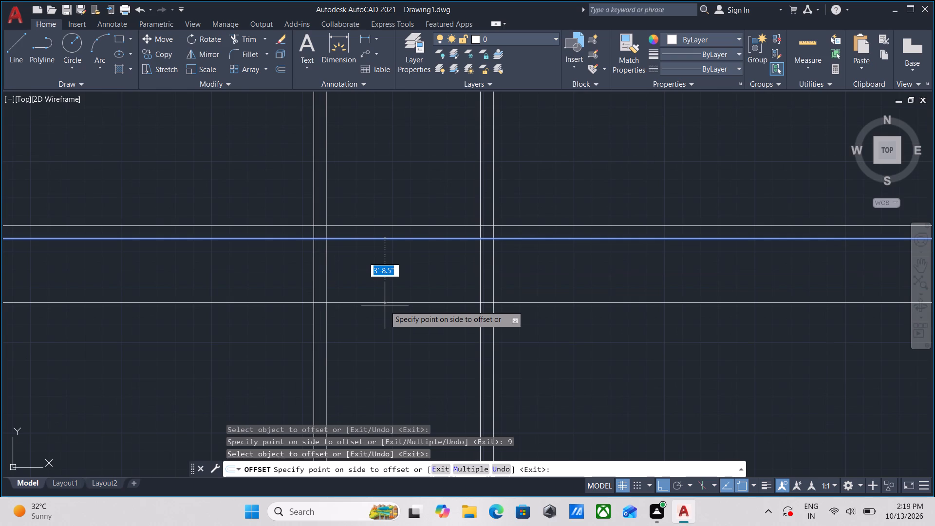
pyautogui.write("7'")
pyautogui.press('Return')
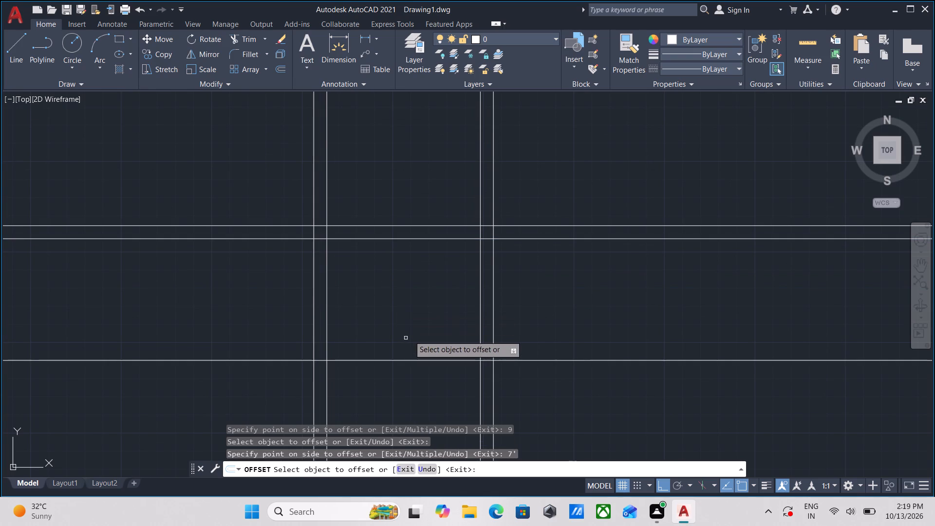
# Offset the new lowest horizontal line 9" downward to form the fifth horizontal pair, and end the Offset command.
pyautogui.click(410, 361)
pyautogui.moveTo(409, 392); pyautogui.dragTo(408, 338, button='middle')
pyautogui.press('9')
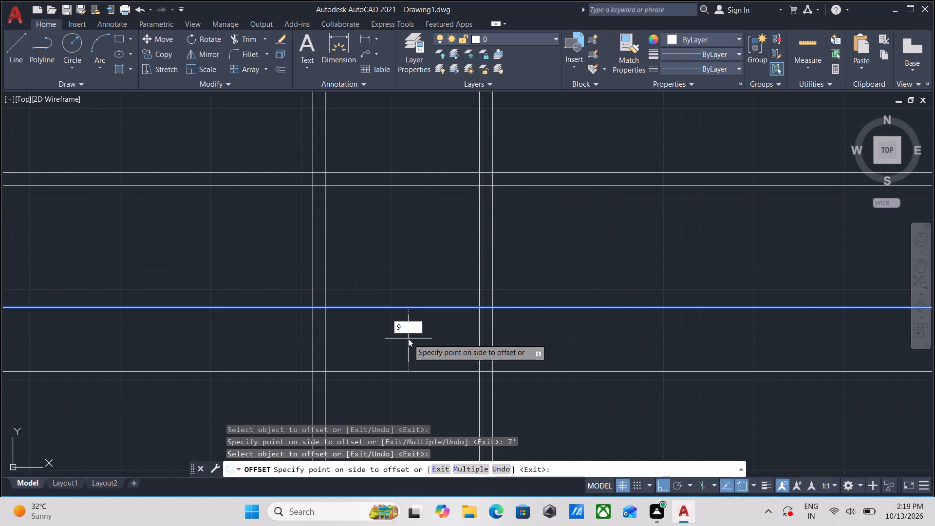
pyautogui.hotkey('shift', '"')
pyautogui.press('Return')
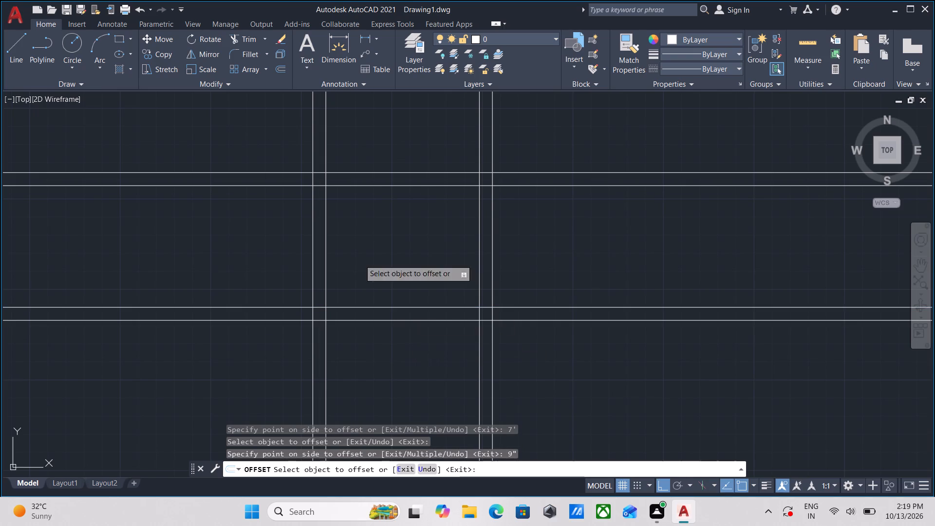
pyautogui.scroll(2, 355, 239)
pyautogui.press('Escape')
# Trim the left-hand vertical pair between the fourth and fifth horizontal pairs using a fence across both lines.
pyautogui.write('tr')
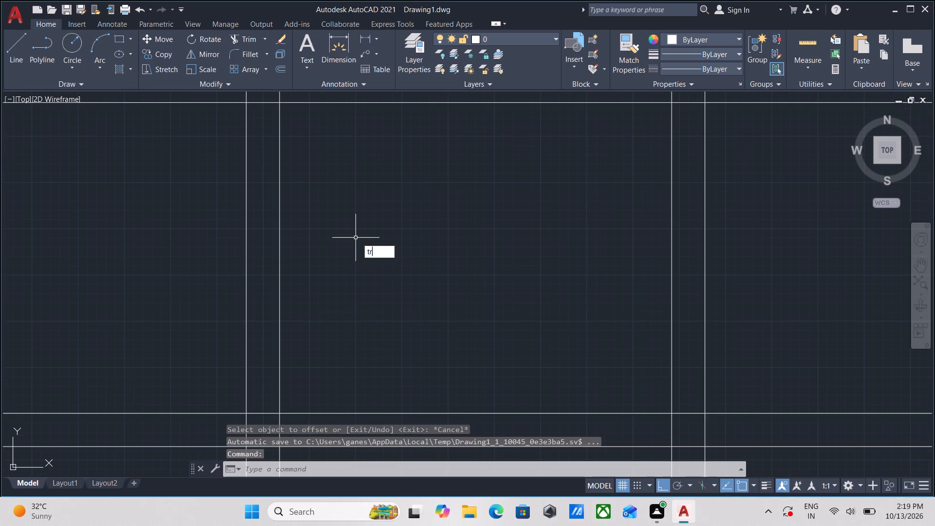
pyautogui.press('Return')
pyautogui.click(355, 239)
pyautogui.click(148, 236)
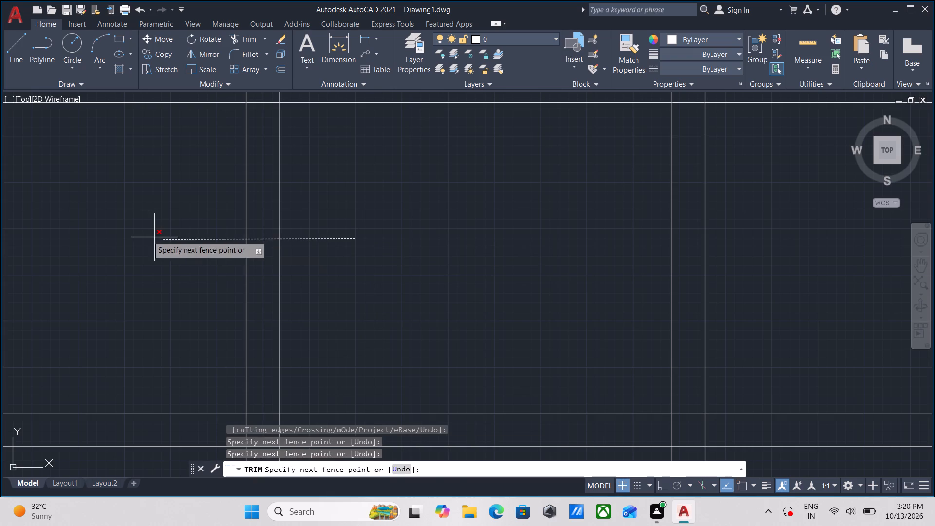
pyautogui.press('Escape')
# Offset the lower line of the fifth horizontal pair downward.
pyautogui.scroll(-2, 170, 238)
pyautogui.moveTo(183, 232); pyautogui.dragTo(221, 188, button='middle')
pyautogui.scroll(2, 334, 290)
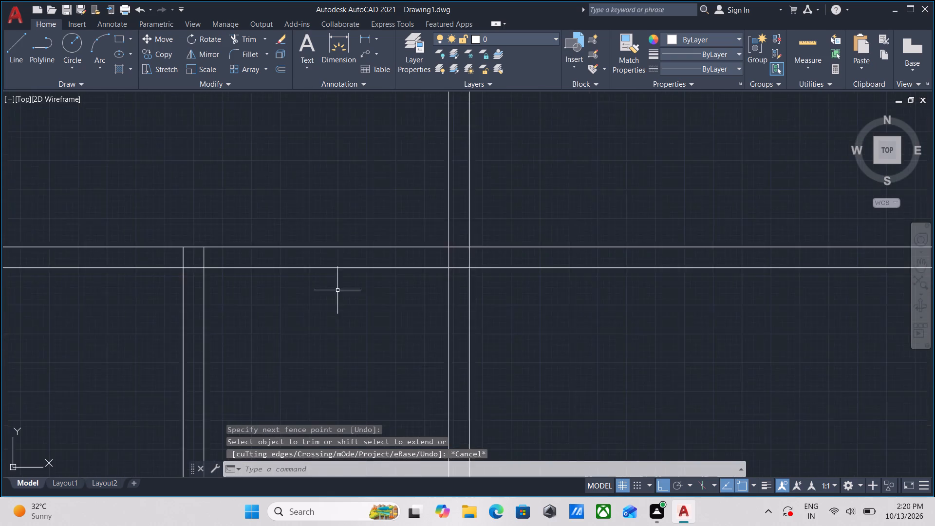
pyautogui.click(346, 288)
pyautogui.click(303, 248)
pyautogui.press('o')
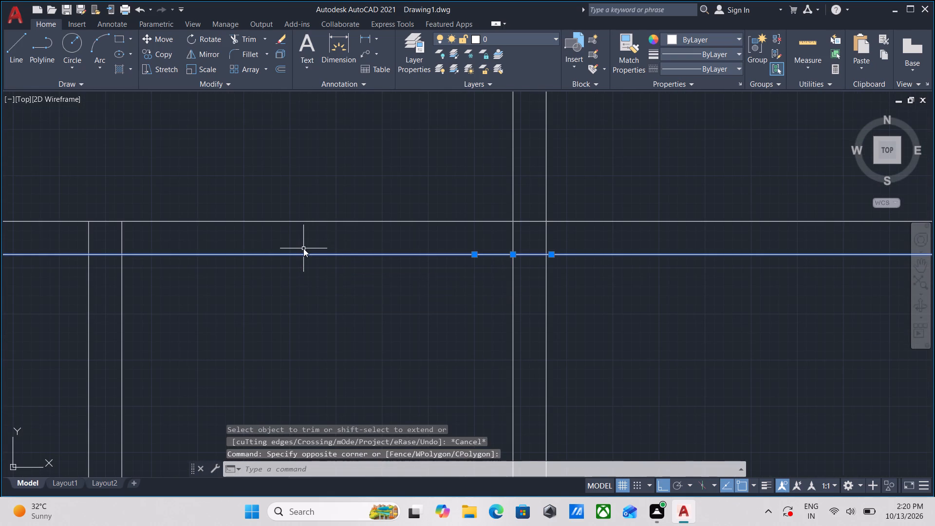
pyautogui.press('Return')
pyautogui.click(312, 254)
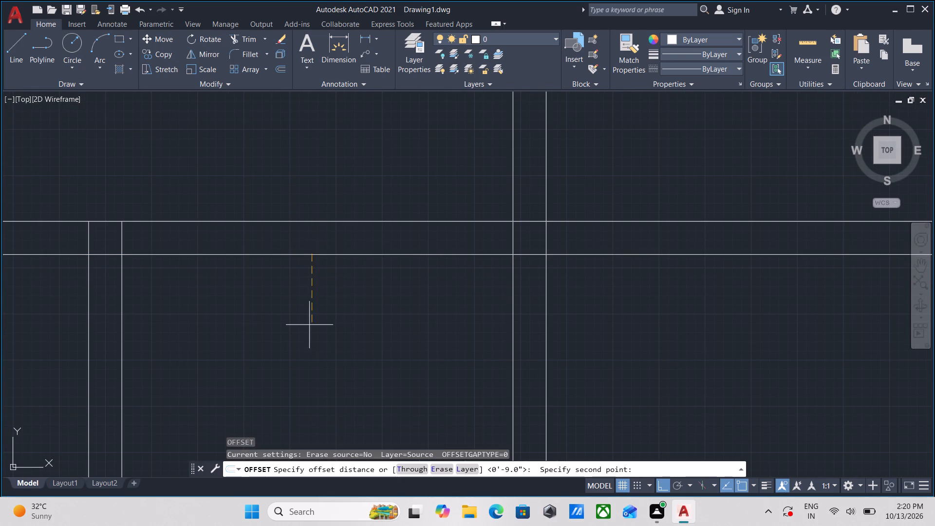
pyautogui.moveTo(309, 331); pyautogui.dragTo(309, 326)
pyautogui.scroll(-1, 328, 353)
pyautogui.moveTo(328, 352); pyautogui.dragTo(321, 285, button='middle')
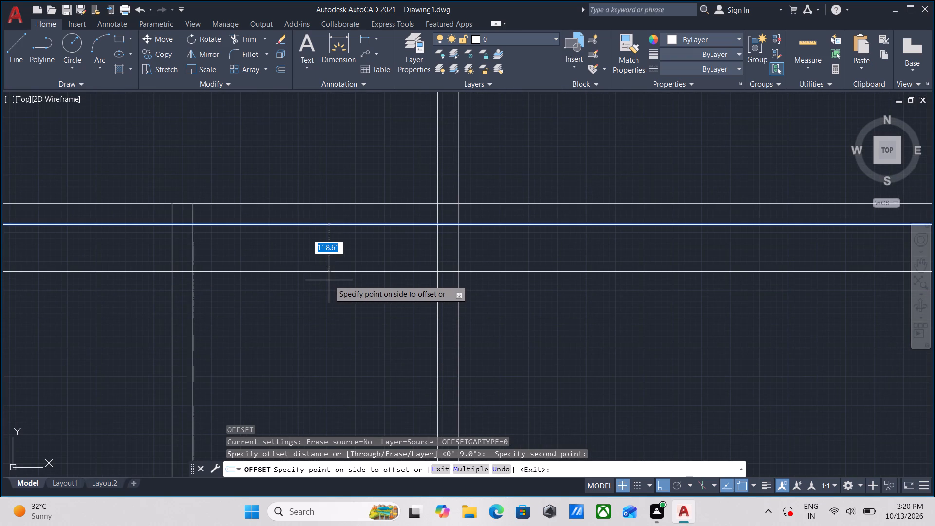
pyautogui.scroll(-1, 329, 280)
pyautogui.moveTo(329, 280); pyautogui.dragTo(346, 226, button='middle')
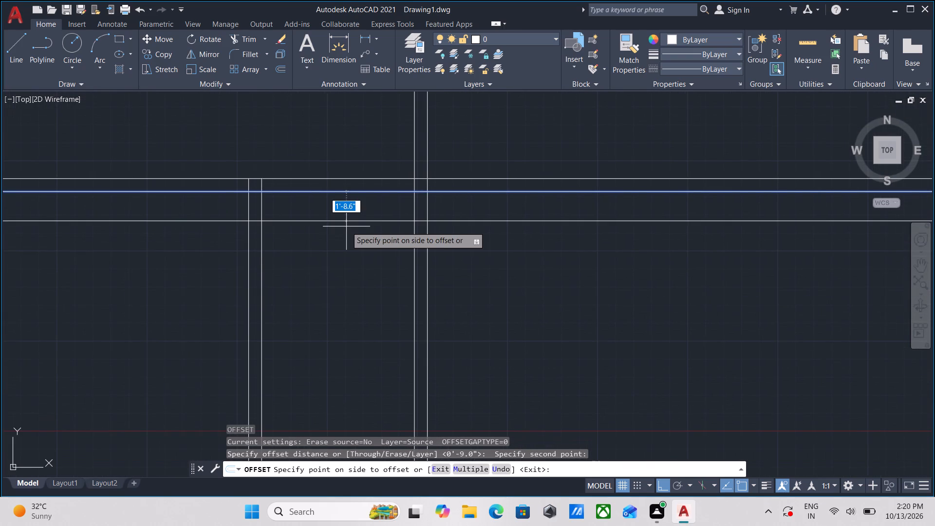
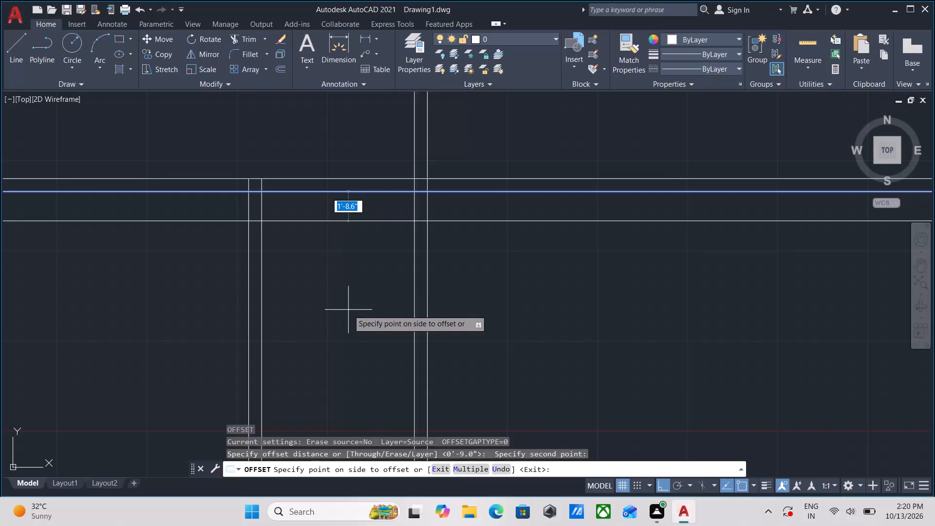
# Set the offset of the fifth horizontal pair's lower line to 10'4" downward.
pyautogui.moveTo(353, 305); pyautogui.dragTo(359, 245, button='middle')
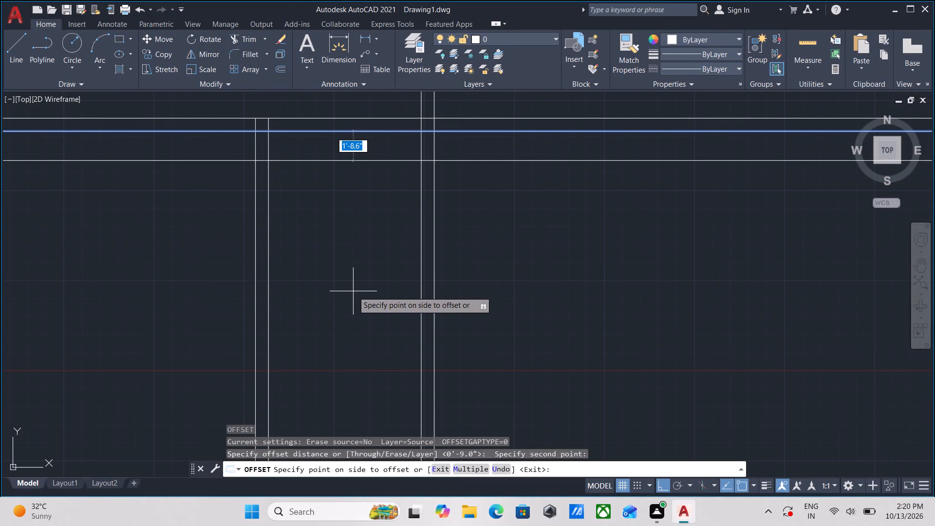
pyautogui.write("10'")
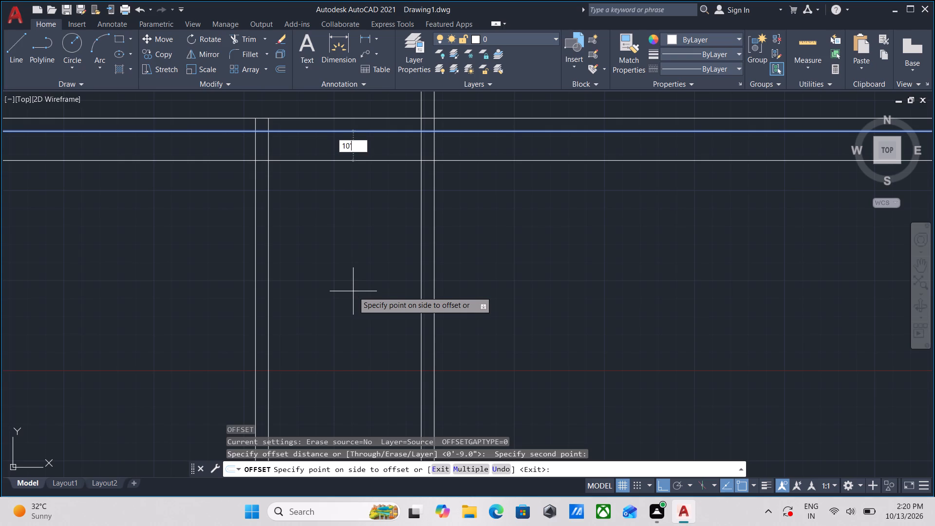
pyautogui.press('4')
pyautogui.press('Return')
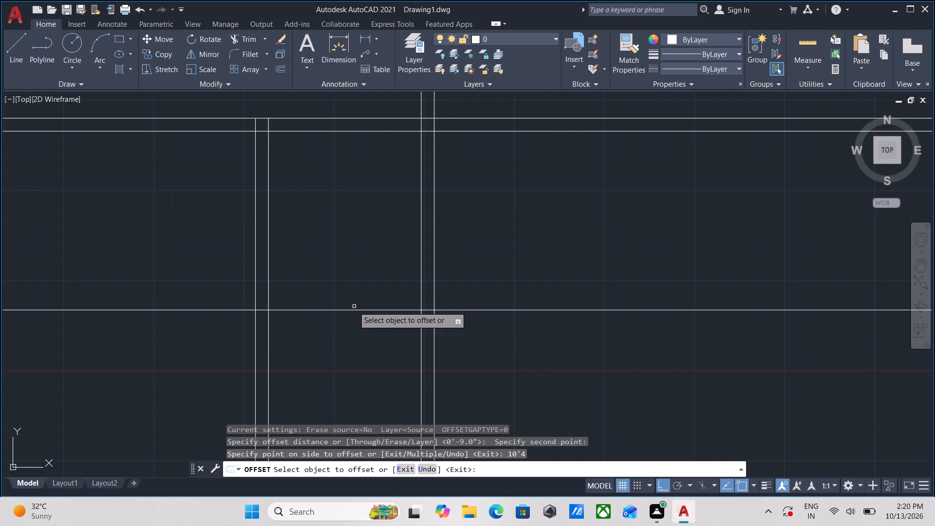
# Offset the new lowest horizontal line 4.5" downward to form the sixth horizontal pair.
pyautogui.click(354, 309)
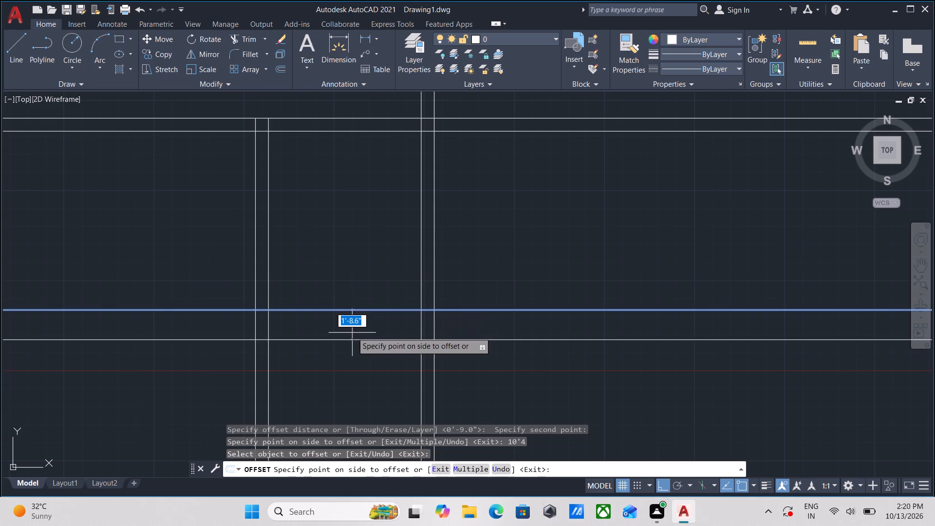
pyautogui.write('4.5')
pyautogui.hotkey('shift', '"')
pyautogui.press('Return')
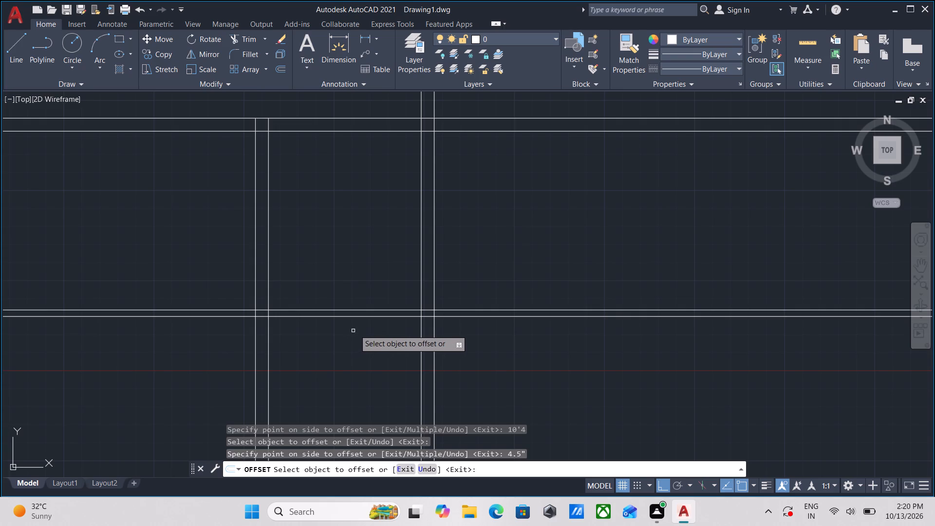
# Offset the lower line of the sixth horizontal pair 9' downward.
pyautogui.click(377, 318)
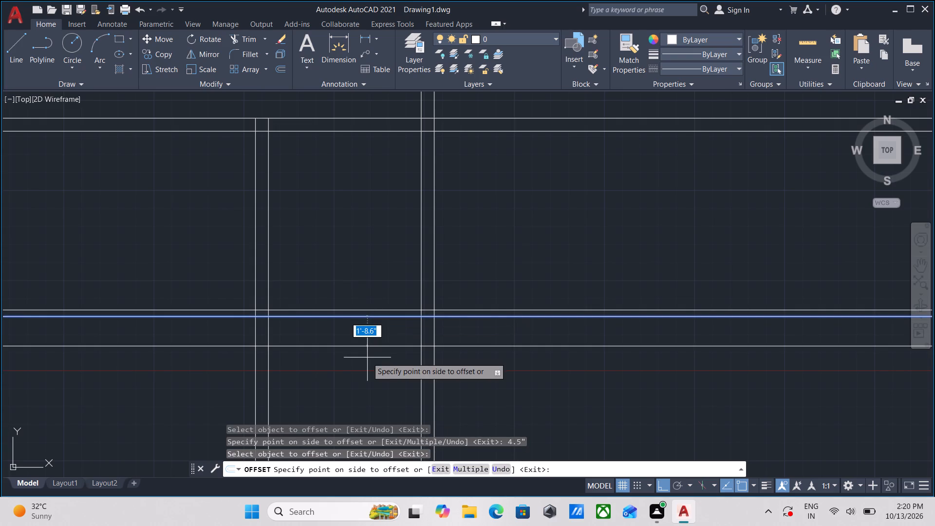
pyautogui.moveTo(367, 357); pyautogui.dragTo(374, 308, button='middle')
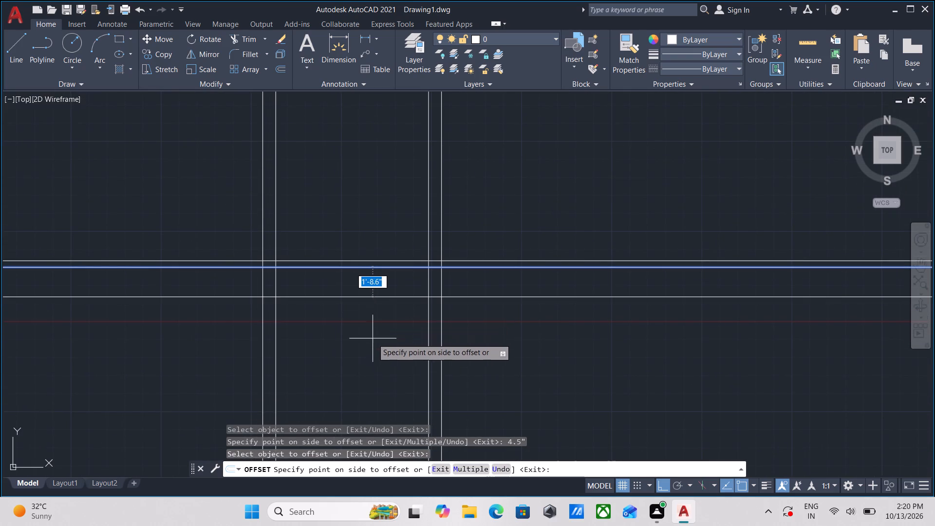
pyautogui.moveTo(373, 338); pyautogui.dragTo(378, 302, button='middle')
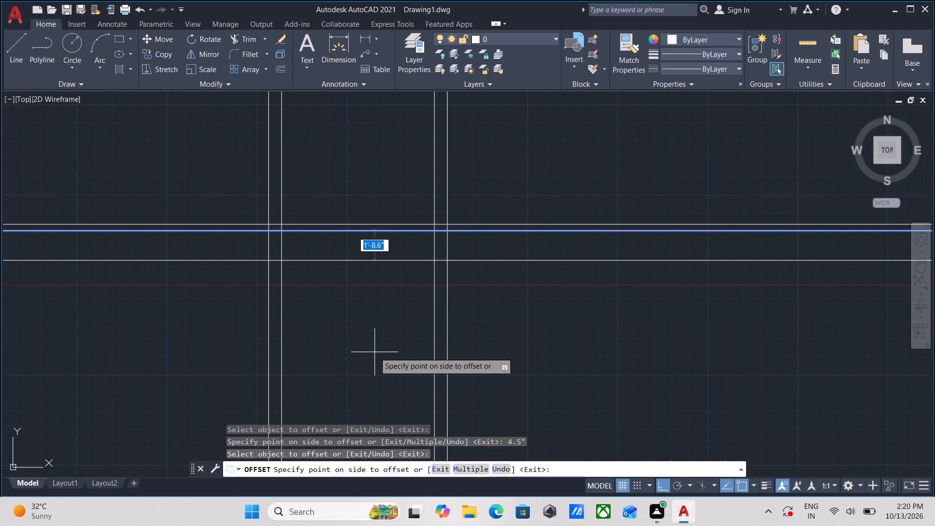
pyautogui.press('9')
pyautogui.press("'")
pyautogui.press('Return')
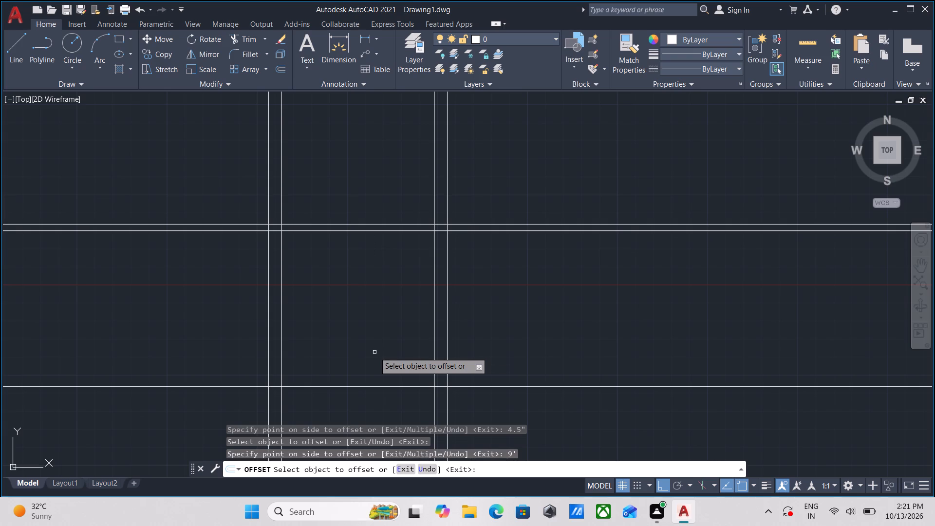
# Offset the new lowest horizontal line 9" downward to form the seventh horizontal pair, and end the Offset command.
pyautogui.moveTo(374, 352); pyautogui.dragTo(403, 284, button='middle')
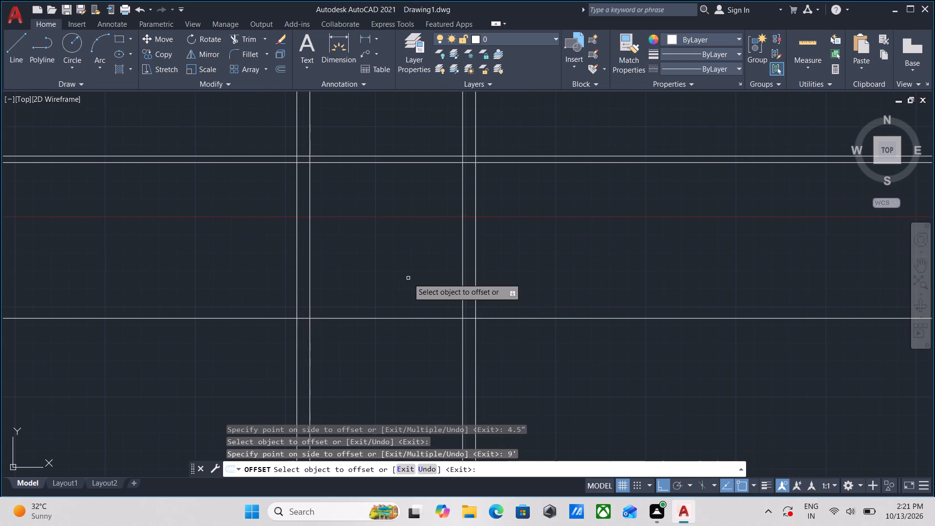
pyautogui.click(416, 320)
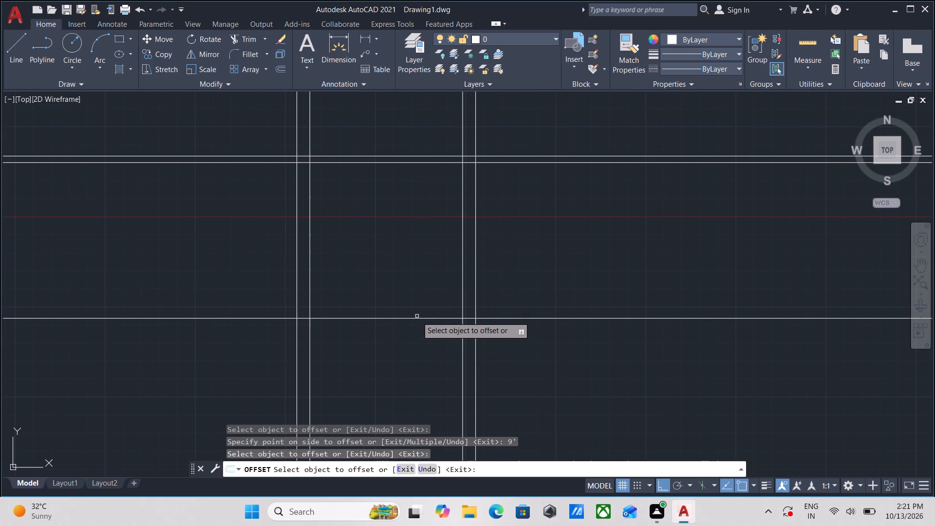
pyautogui.click(417, 319)
pyautogui.press('9')
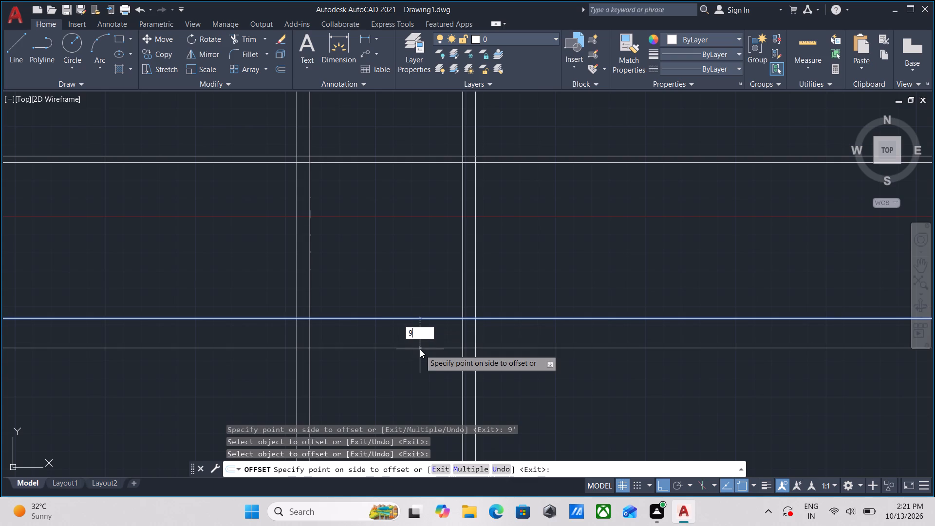
pyautogui.hotkey('shift', '"')
pyautogui.press('Return')
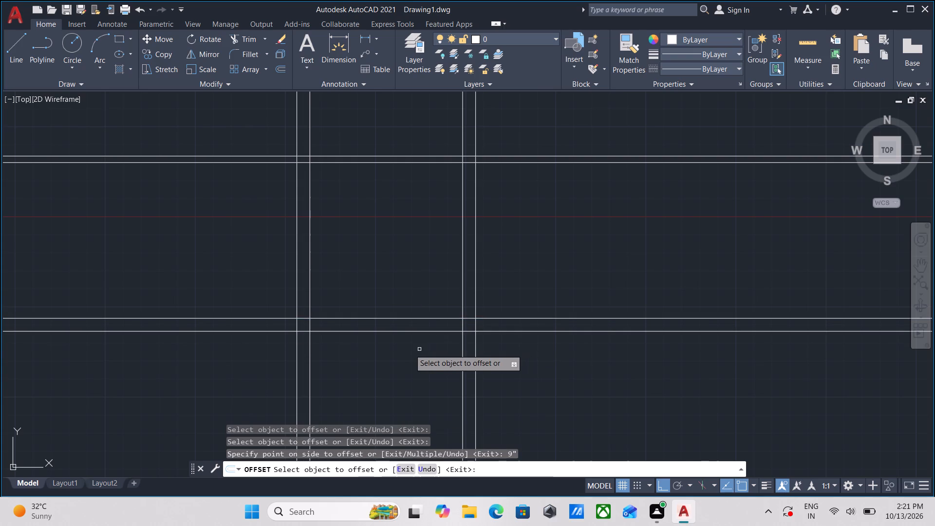
pyautogui.scroll(2, 365, 266)
pyautogui.scroll(-2, 365, 266)
pyautogui.moveTo(365, 266); pyautogui.dragTo(363, 351, button='middle')
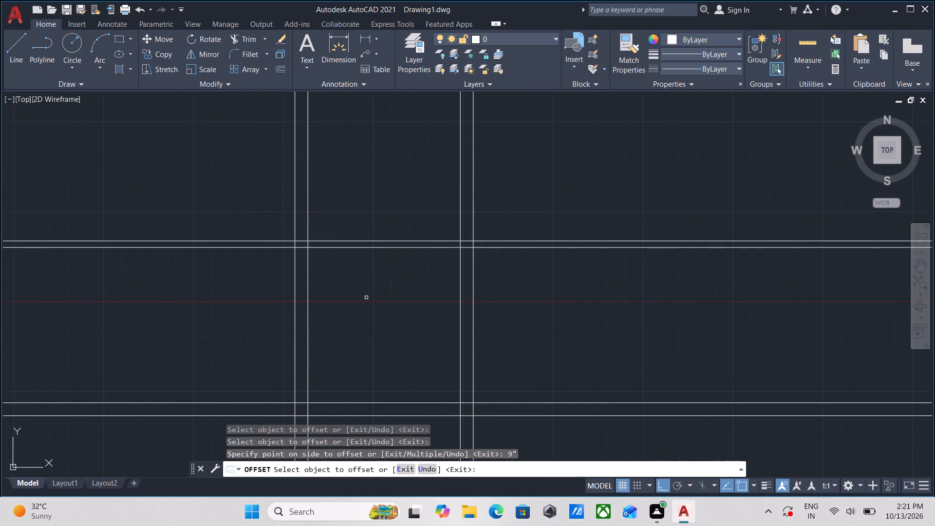
pyautogui.scroll(-2, 361, 270)
pyautogui.moveTo(361, 274); pyautogui.dragTo(355, 322, button='middle')
pyautogui.moveTo(335, 248); pyautogui.dragTo(334, 270, button='middle')
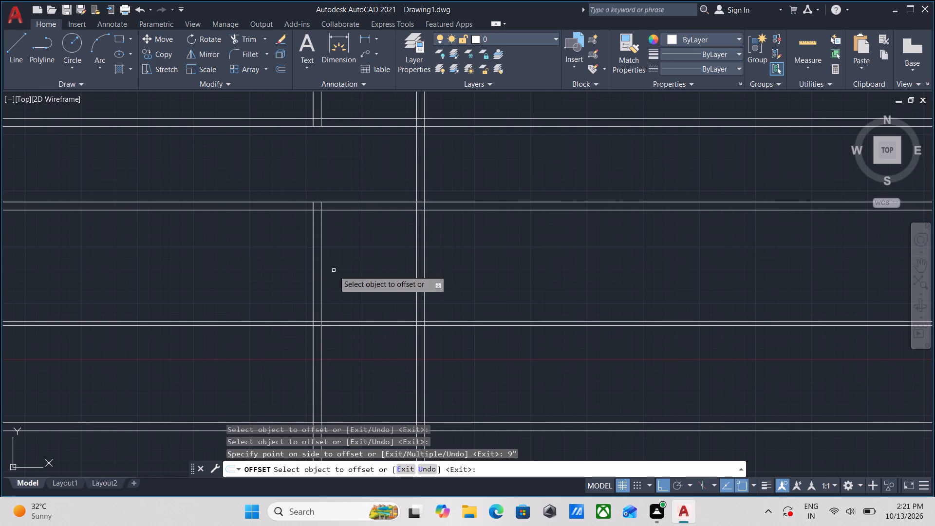
pyautogui.press('Escape')
# Erase the left-hand vertical pair below the fifth horizontal pair.
pyautogui.scroll(2, 318, 256)
pyautogui.scroll(-1, 340, 245)
pyautogui.click(360, 257)
pyautogui.click(259, 244)
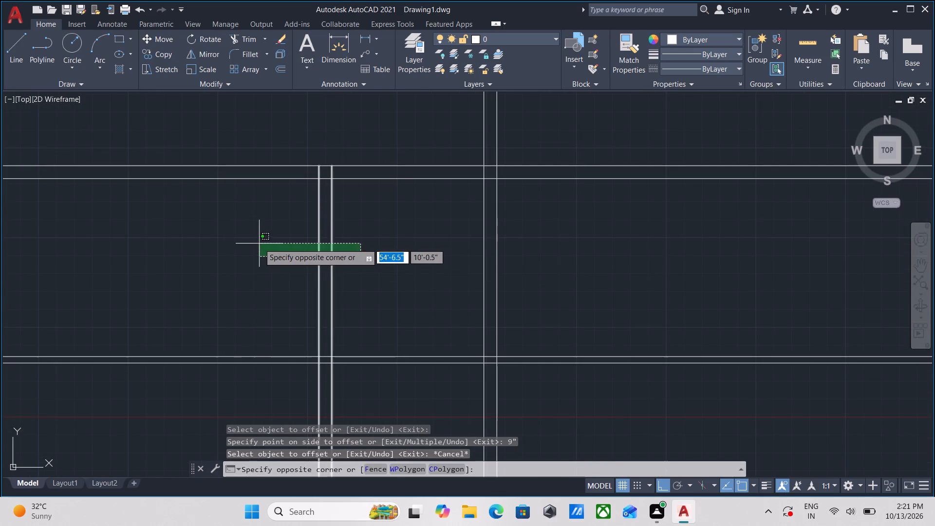
pyautogui.rightClick(259, 244)
pyautogui.click(300, 292)
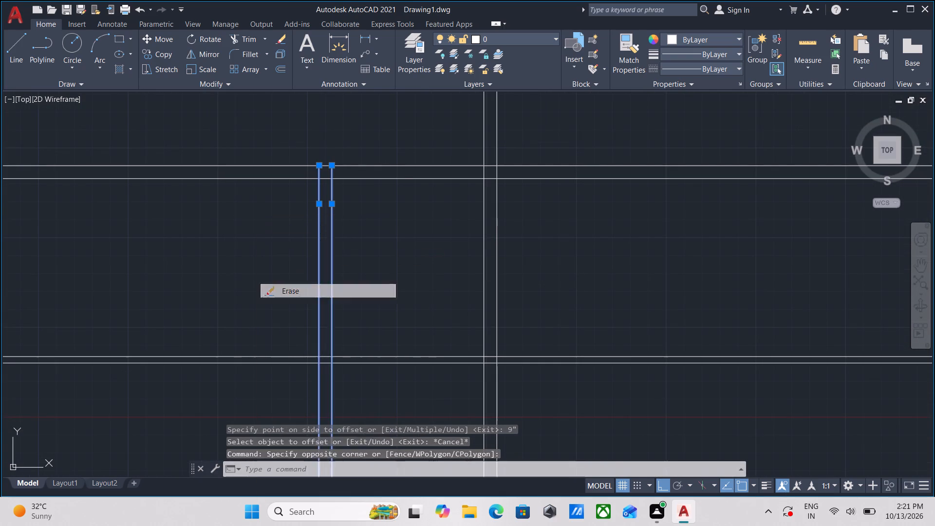
# At the fifth horizontal pair's crossing with the remaining vertical pair, trim the left vertical line inside the crossing and the lower horizontal line between the verticals.
pyautogui.scroll(-1, 309, 289)
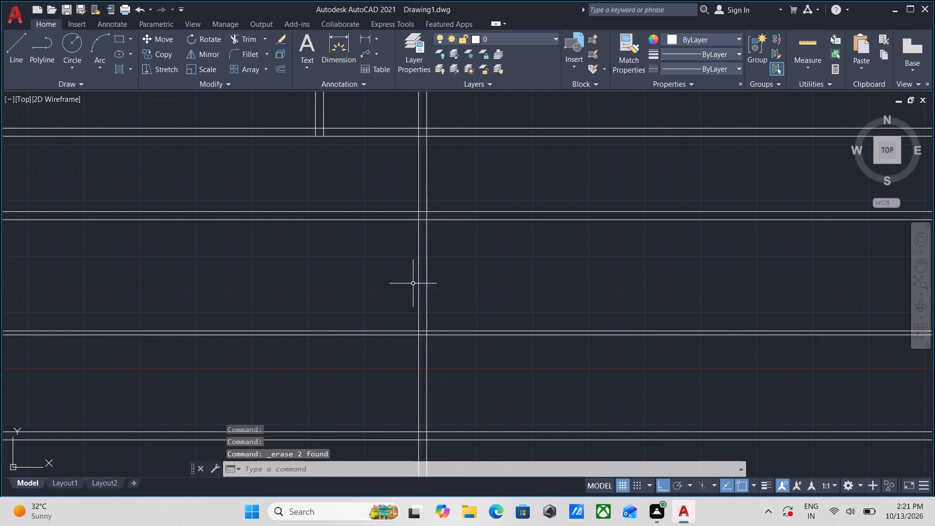
pyautogui.scroll(2, 418, 284)
pyautogui.click(424, 293)
pyautogui.press('Escape')
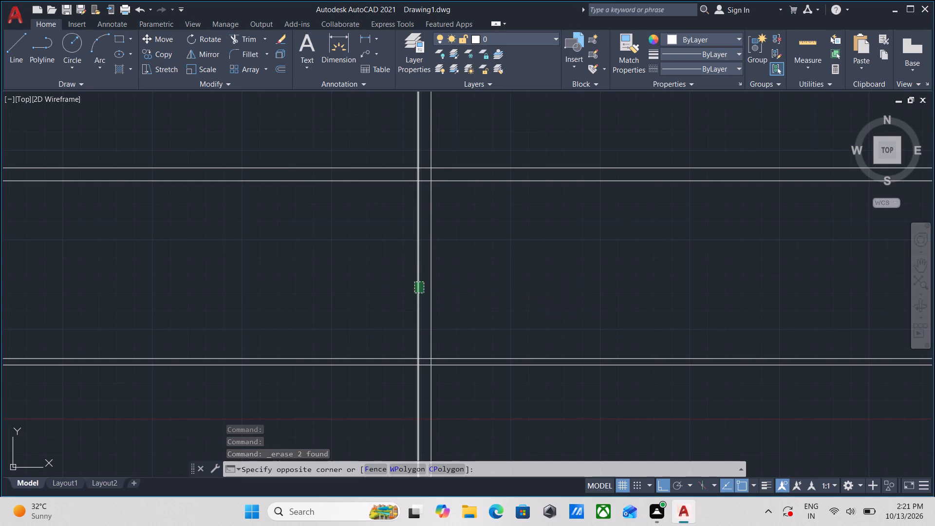
pyautogui.moveTo(409, 223); pyautogui.dragTo(390, 259, button='middle')
pyautogui.write('tr')
pyautogui.press('Return')
pyautogui.scroll(4, 396, 222)
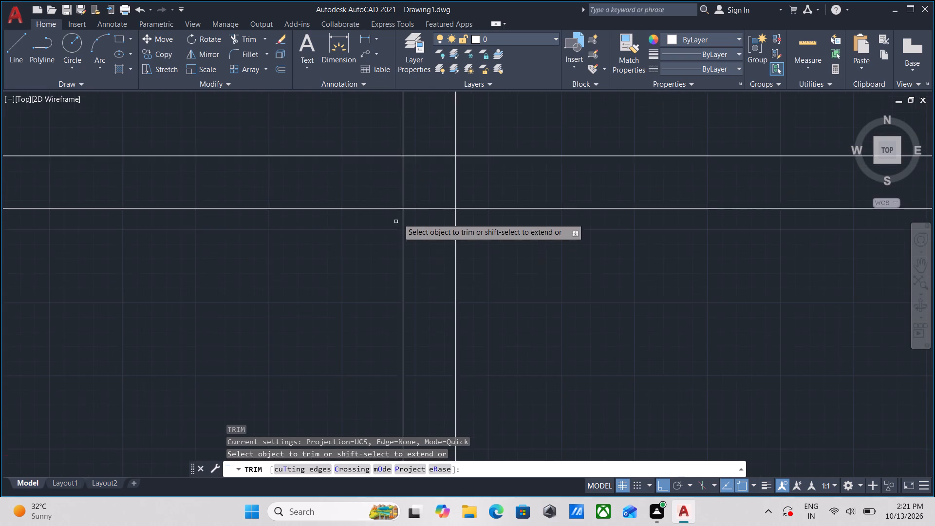
pyautogui.click(390, 180)
pyautogui.click(442, 178)
pyautogui.click(442, 178)
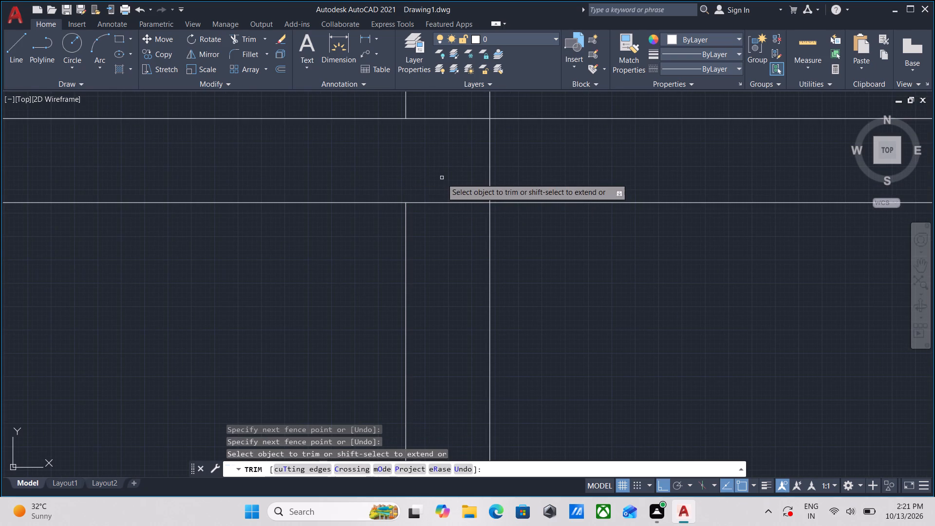
pyautogui.click(450, 228)
pyautogui.click(444, 183)
pyautogui.scroll(-4, 444, 183)
pyautogui.press('Escape')
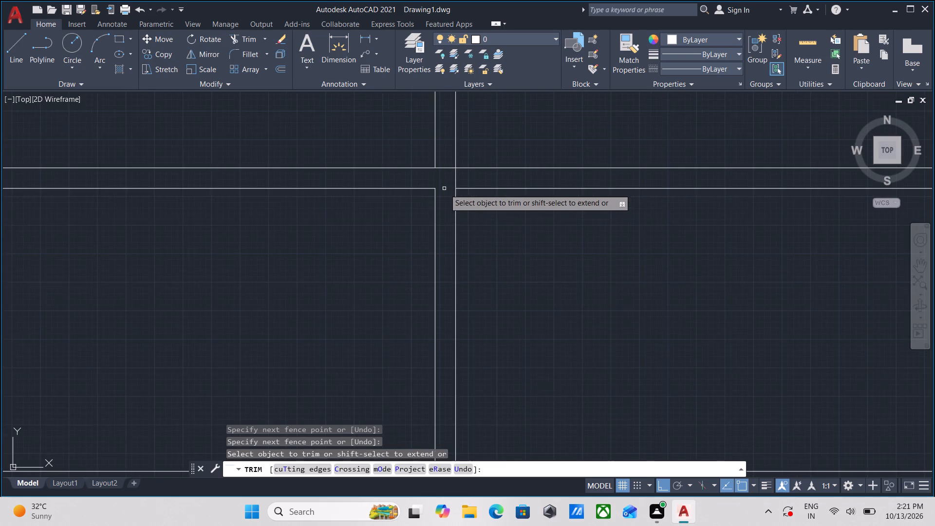
# Offset the left line of the vertical pair below the fifth horizontal pair 6'11" to the left.
pyautogui.scroll(-1, 449, 208)
pyautogui.moveTo(449, 208); pyautogui.dragTo(449, 166, button='middle')
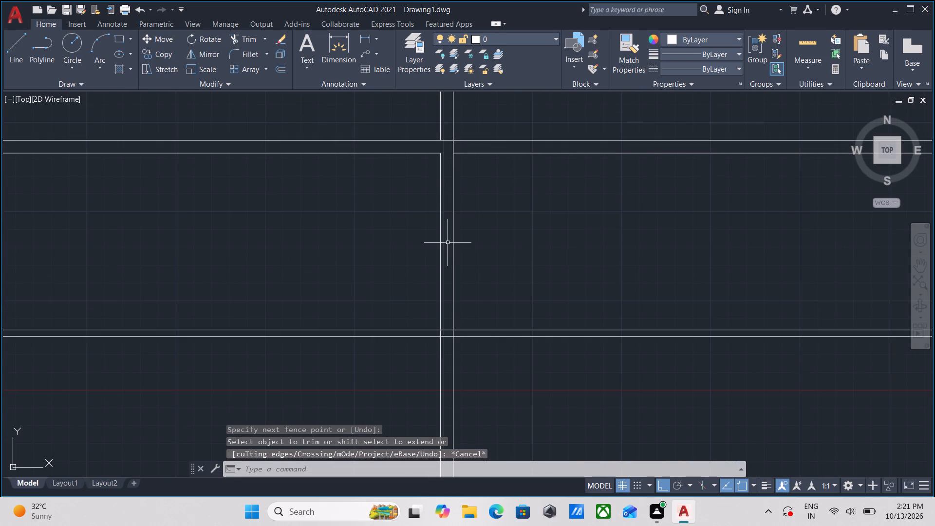
pyautogui.click(445, 251)
pyautogui.click(423, 239)
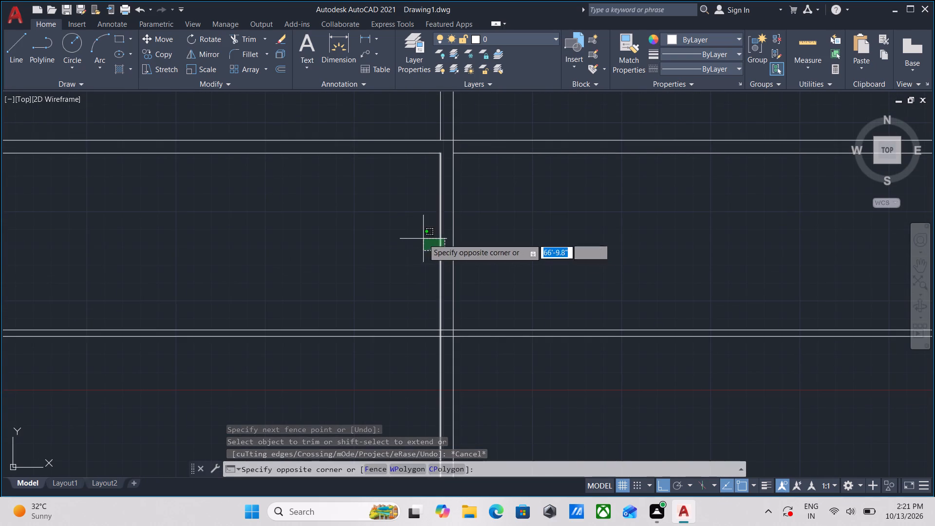
pyautogui.press('o')
pyautogui.press('Return')
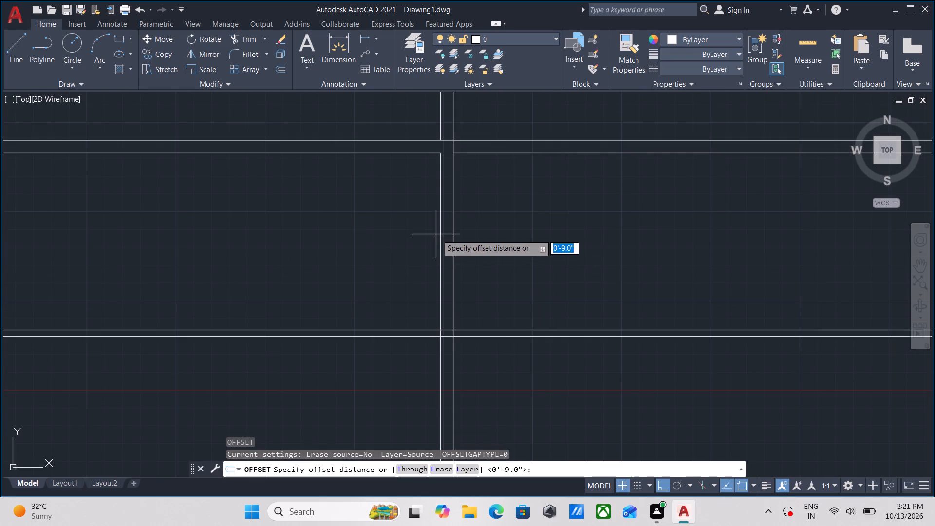
pyautogui.click(438, 244)
pyautogui.click(373, 244)
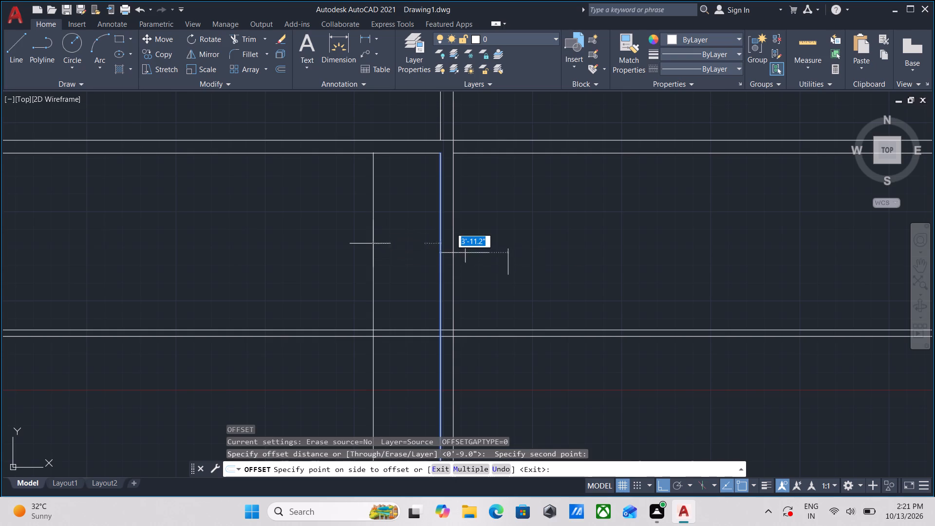
pyautogui.write("6'11")
pyautogui.press('Return')
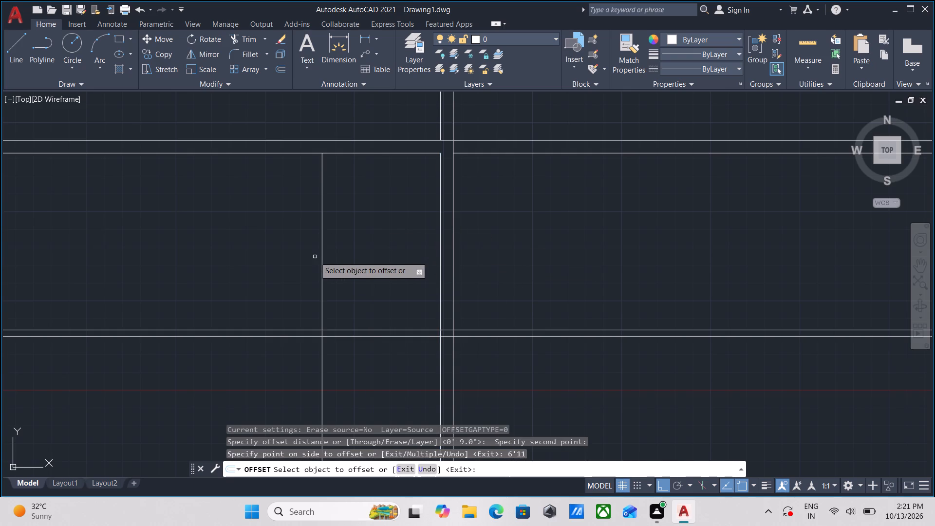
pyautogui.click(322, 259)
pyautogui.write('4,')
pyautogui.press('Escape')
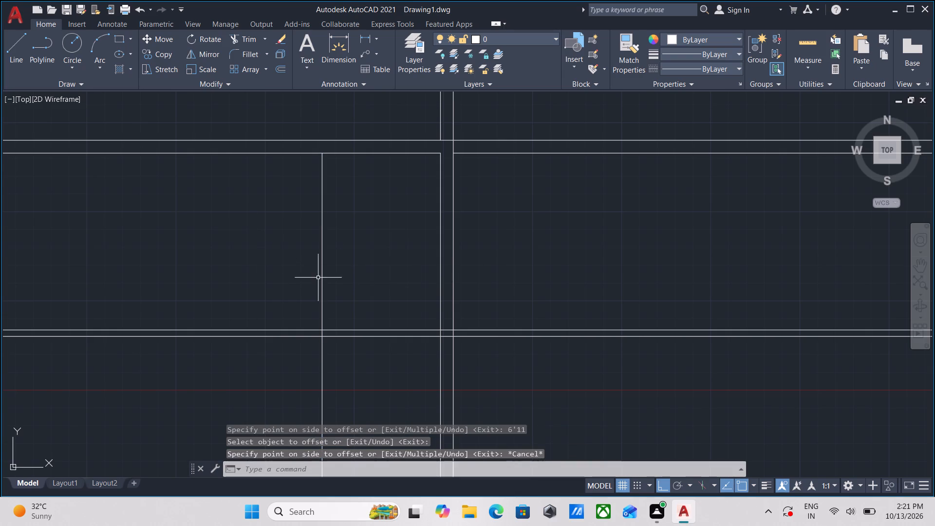
# Offset the new vertical line 4.5" to the left to form a thin vertical pair below the fifth horizontal pair.
pyautogui.click(335, 280)
pyautogui.click(274, 256)
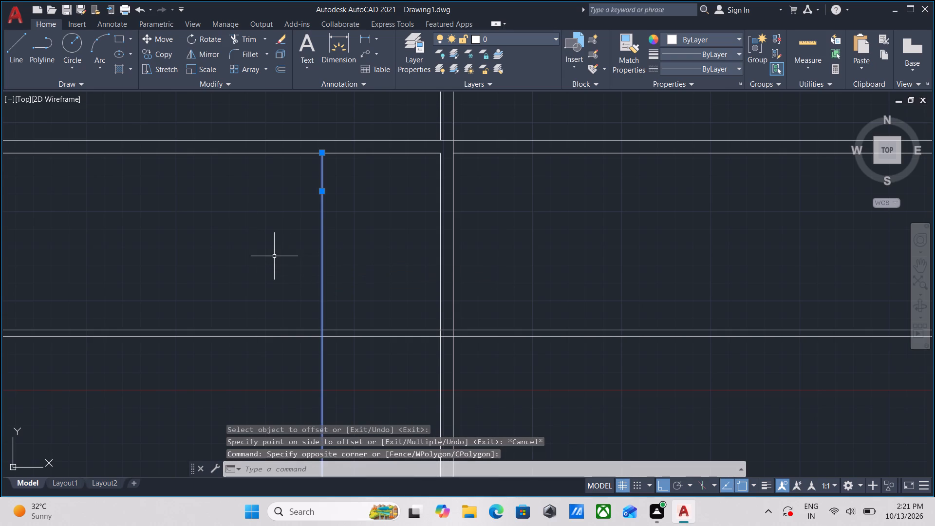
pyautogui.press('o')
pyautogui.press('Return')
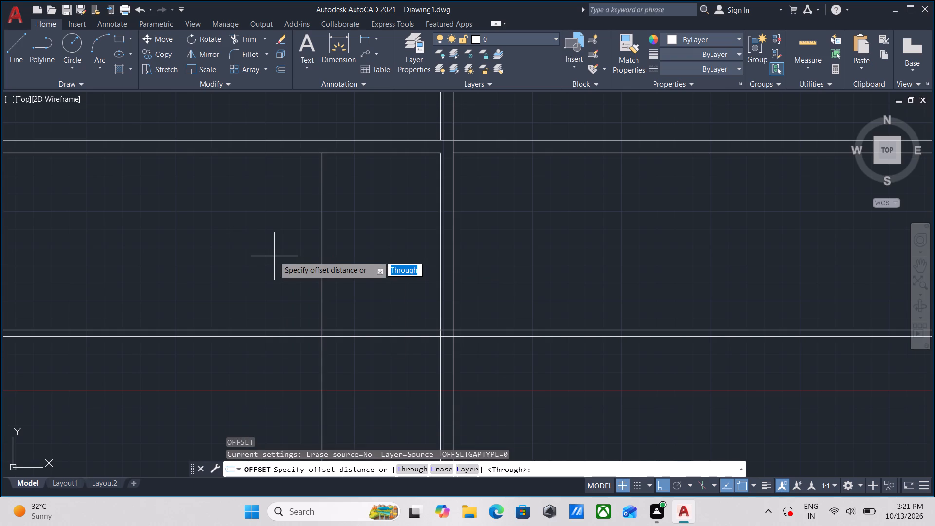
pyautogui.click(322, 292)
pyautogui.click(294, 292)
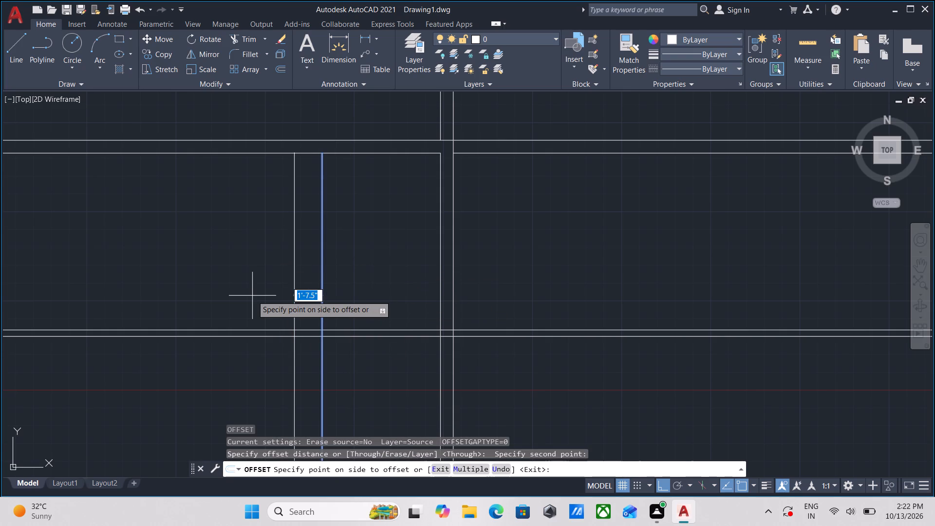
pyautogui.write('4.5')
pyautogui.press('Return')
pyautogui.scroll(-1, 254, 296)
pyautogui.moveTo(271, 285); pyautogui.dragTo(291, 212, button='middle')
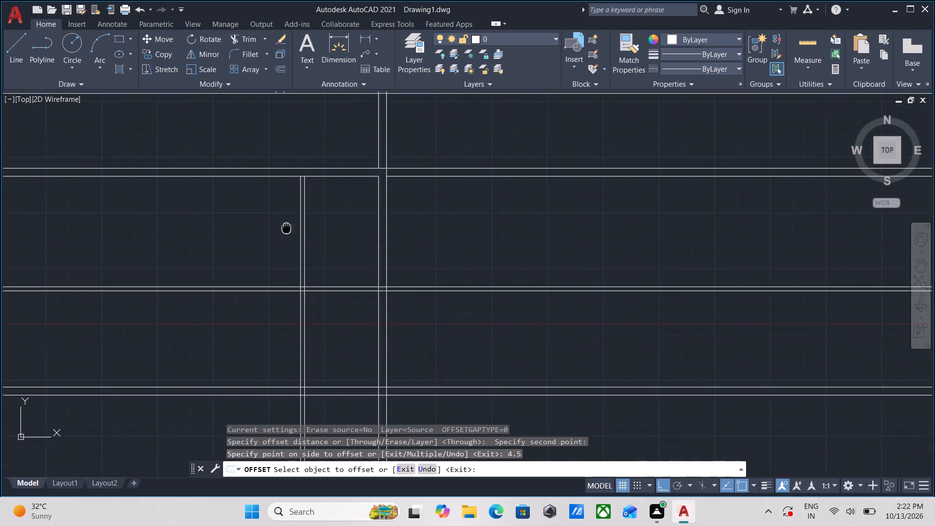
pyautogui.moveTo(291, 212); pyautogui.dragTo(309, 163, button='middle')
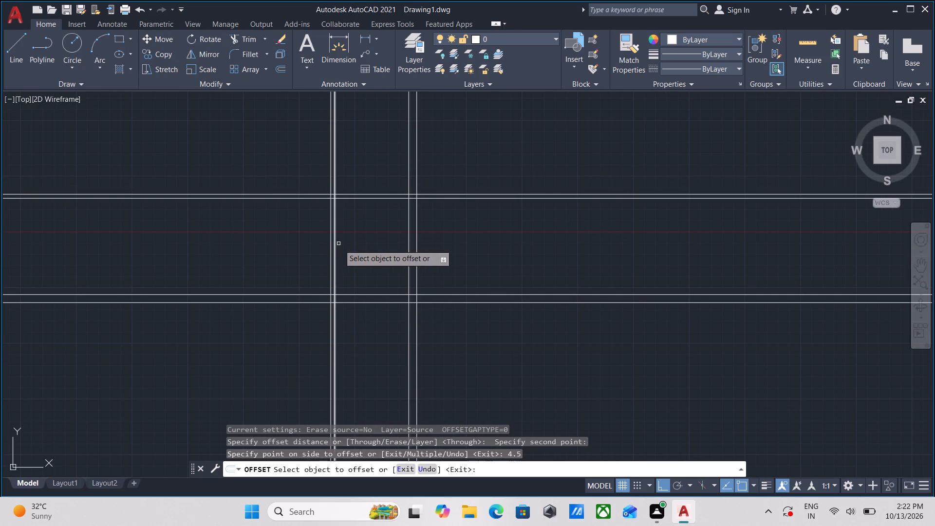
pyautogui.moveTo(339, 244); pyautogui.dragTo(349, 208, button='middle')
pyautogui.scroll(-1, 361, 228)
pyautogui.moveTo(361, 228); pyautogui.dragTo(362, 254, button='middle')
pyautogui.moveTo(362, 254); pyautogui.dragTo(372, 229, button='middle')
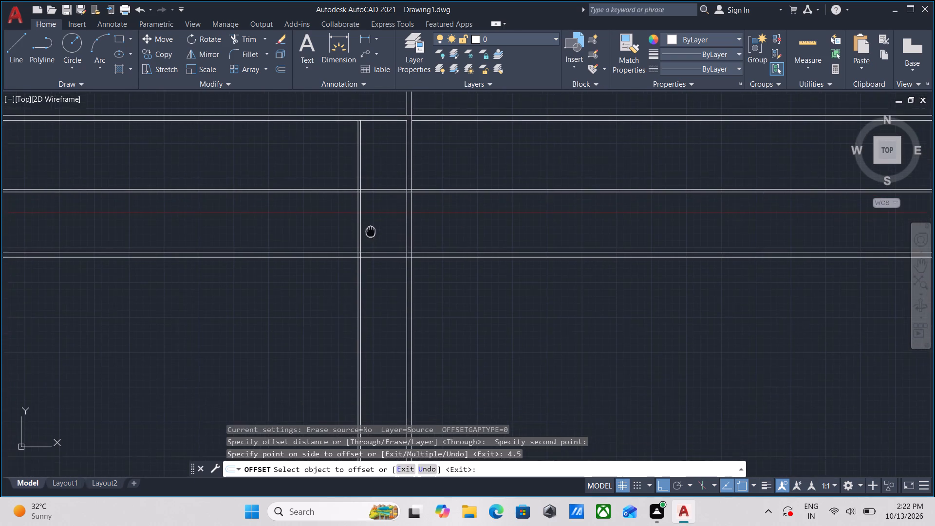
# Trim off the parts of both vertical pairs that extend below the bottom horizontal pair.
pyautogui.moveTo(372, 229); pyautogui.dragTo(377, 209, button='middle')
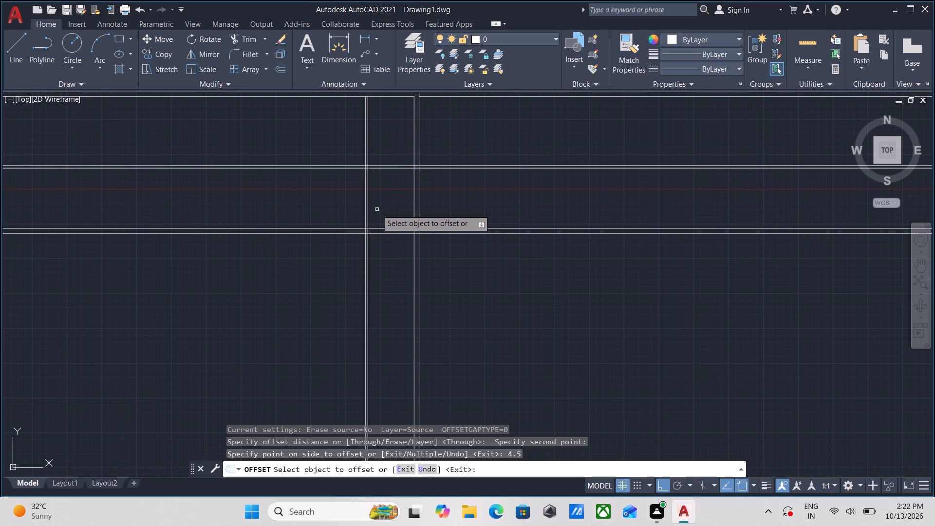
pyautogui.scroll(1, 371, 236)
pyautogui.moveTo(375, 254); pyautogui.dragTo(384, 244, button='middle')
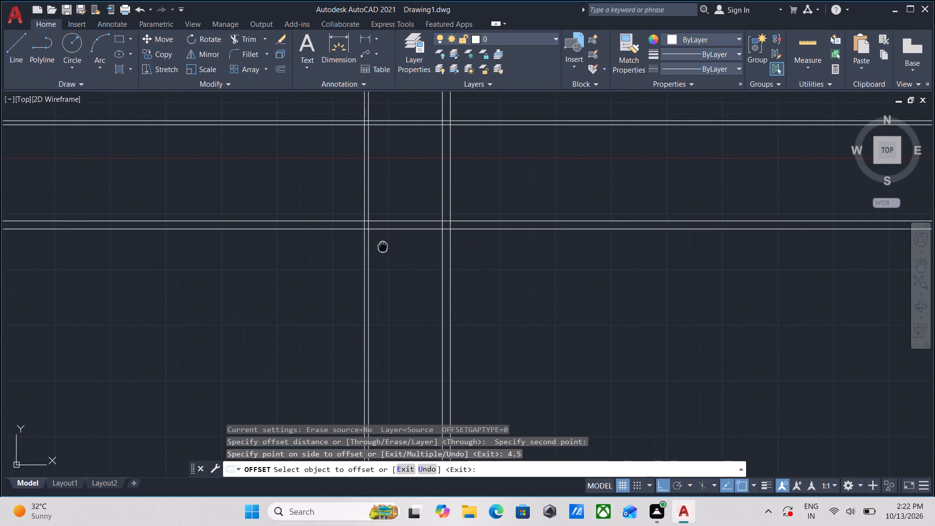
pyautogui.moveTo(384, 244); pyautogui.dragTo(407, 221, button='middle')
pyautogui.scroll(-1, 393, 200)
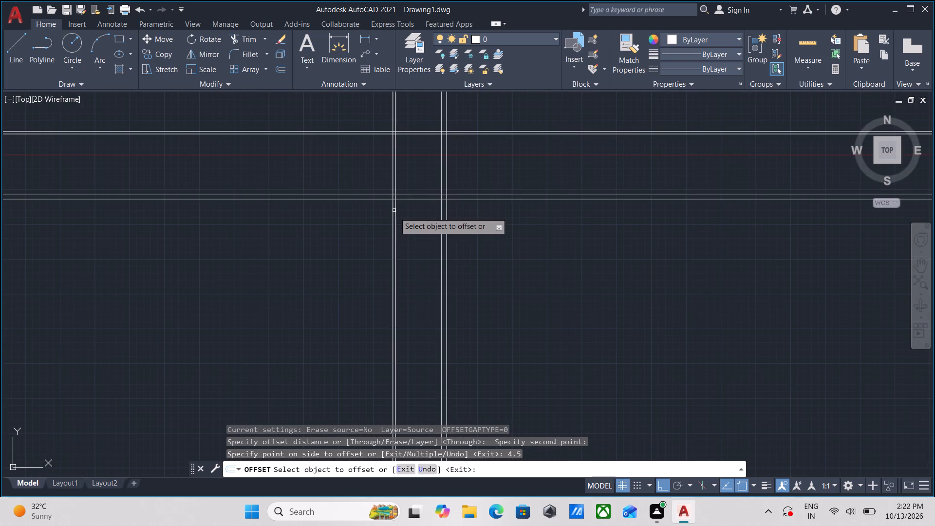
pyautogui.scroll(-1, 396, 200)
pyautogui.moveTo(393, 195); pyautogui.dragTo(391, 215, button='middle')
pyautogui.scroll(1, 387, 211)
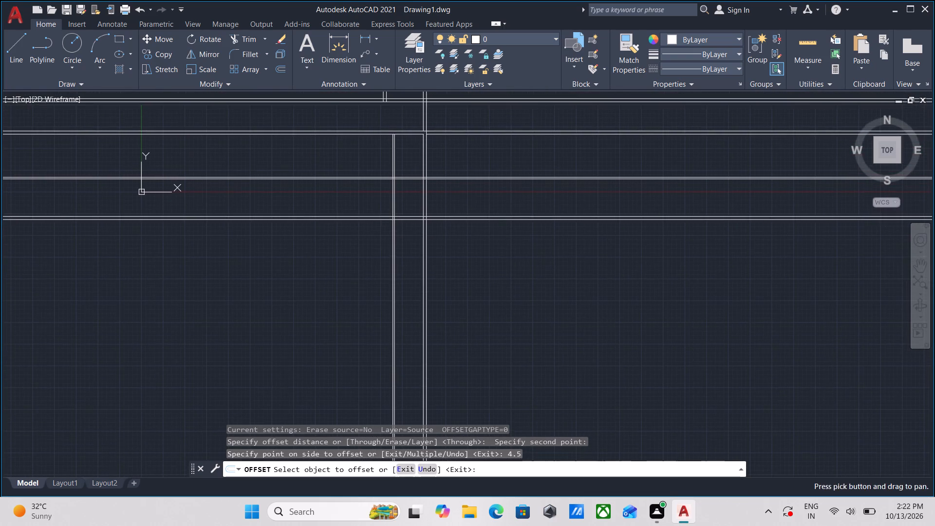
pyautogui.scroll(1, 386, 212)
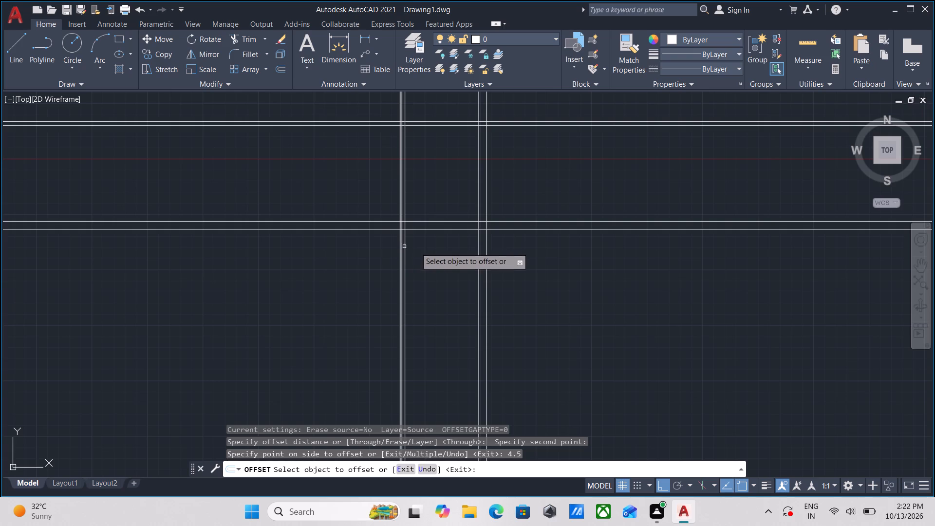
pyautogui.scroll(2, 451, 252)
pyautogui.press('Escape')
pyautogui.write('tr')
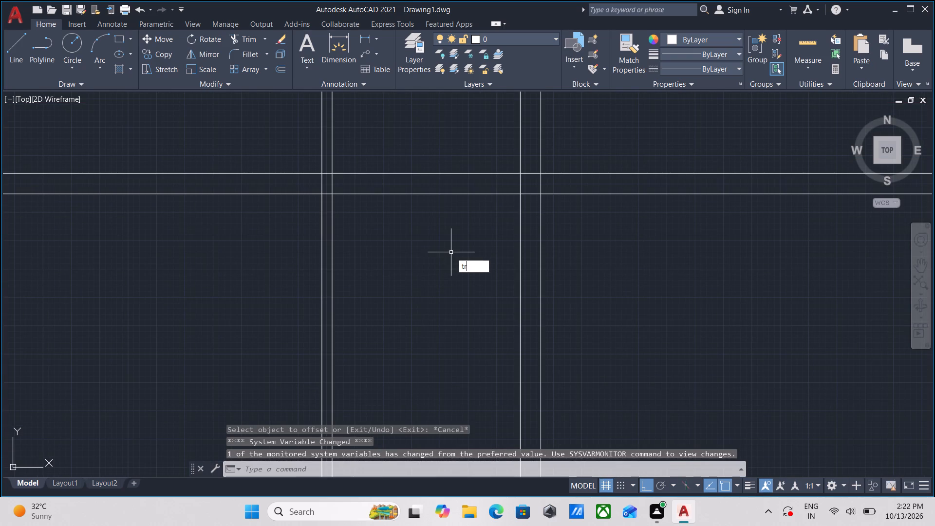
pyautogui.press('Return')
pyautogui.click(292, 256)
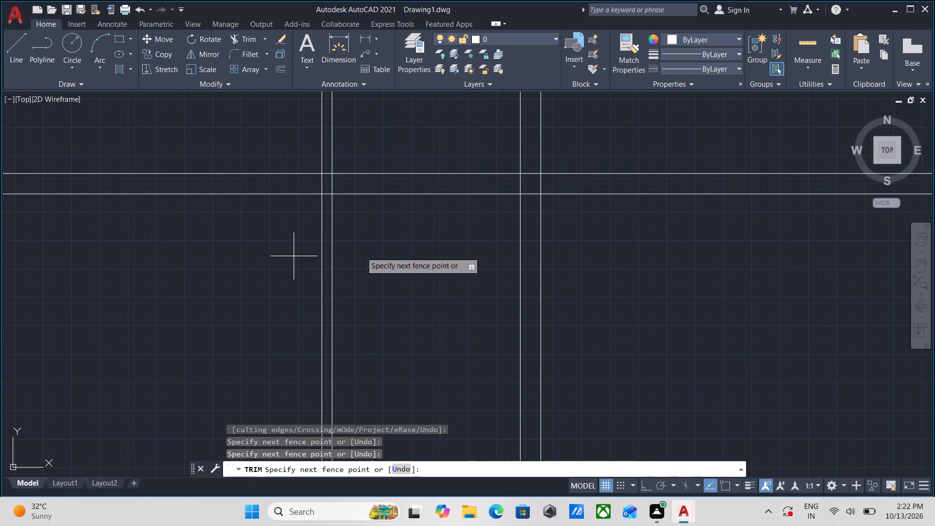
pyautogui.click(566, 248)
pyautogui.scroll(-1, 466, 237)
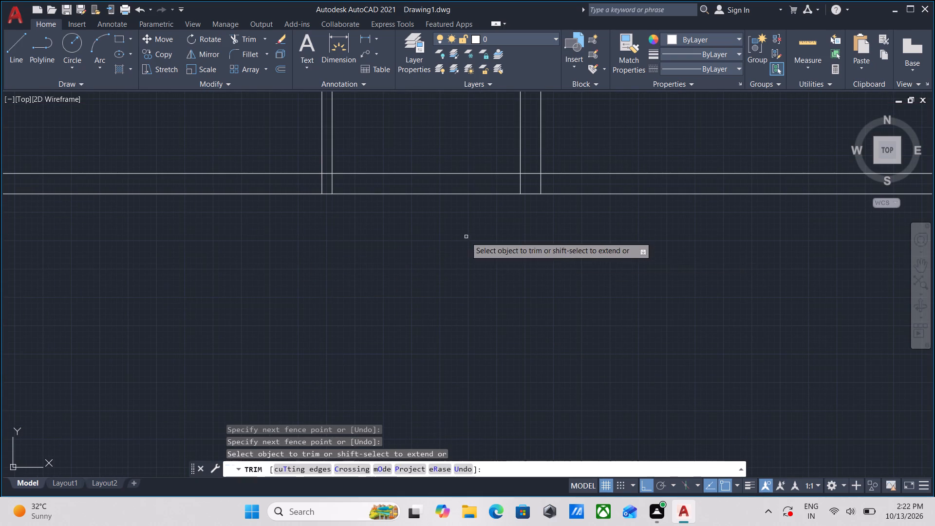
# Where the thin vertical pair meets the bottom horizontal pair, trim both verticals inside the crossing and the upper horizontal line between them.
pyautogui.moveTo(465, 237); pyautogui.dragTo(473, 260, button='middle')
pyautogui.scroll(1, 348, 246)
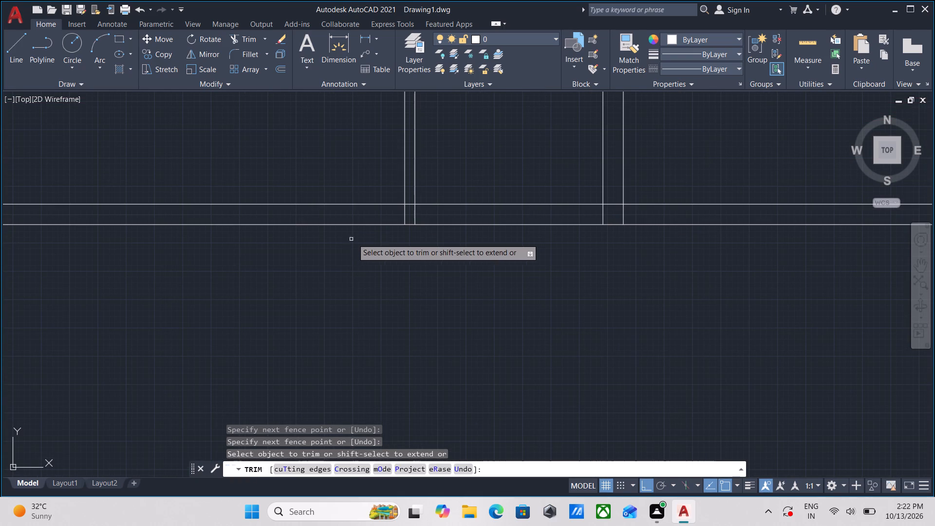
pyautogui.click(390, 209)
pyautogui.click(451, 209)
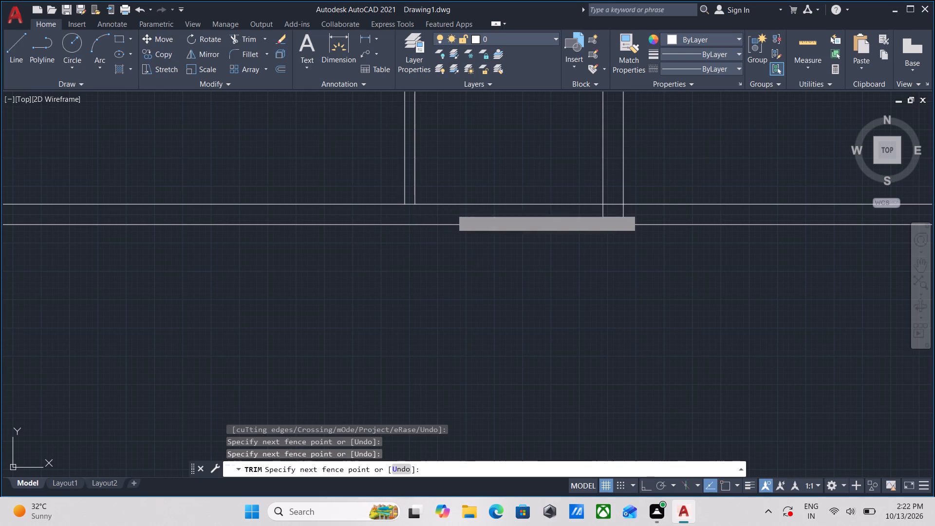
pyautogui.scroll(3, 409, 212)
pyautogui.click(409, 212)
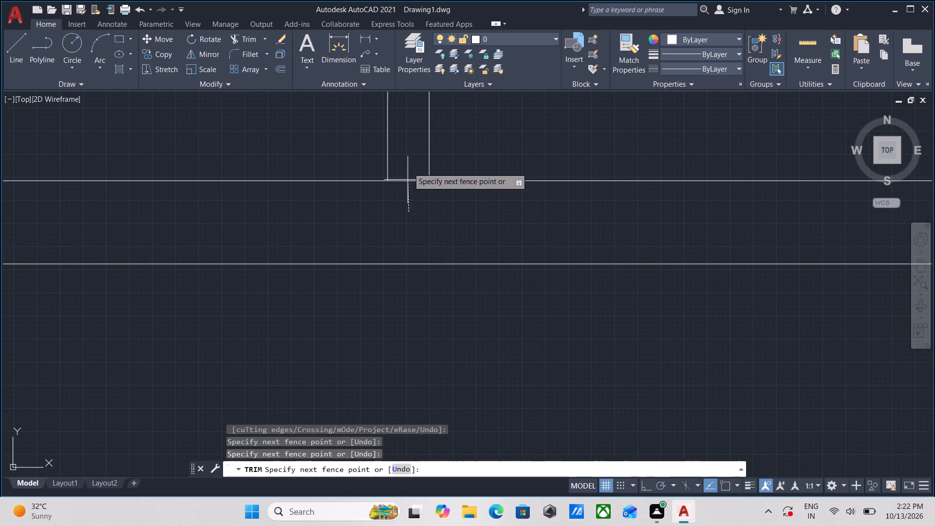
pyautogui.click(408, 158)
pyautogui.scroll(-6, 408, 156)
pyautogui.moveTo(428, 150); pyautogui.dragTo(419, 283, button='middle')
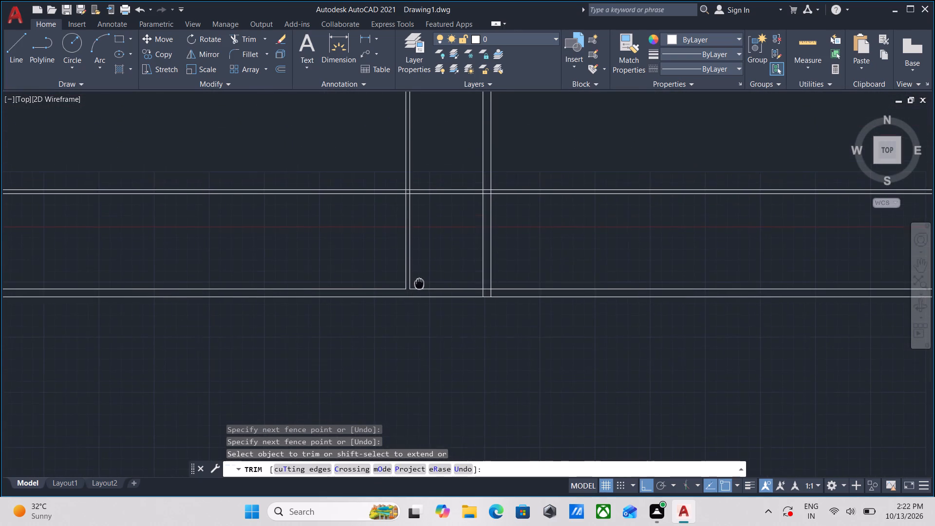
pyautogui.moveTo(422, 245); pyautogui.dragTo(413, 339, button='middle')
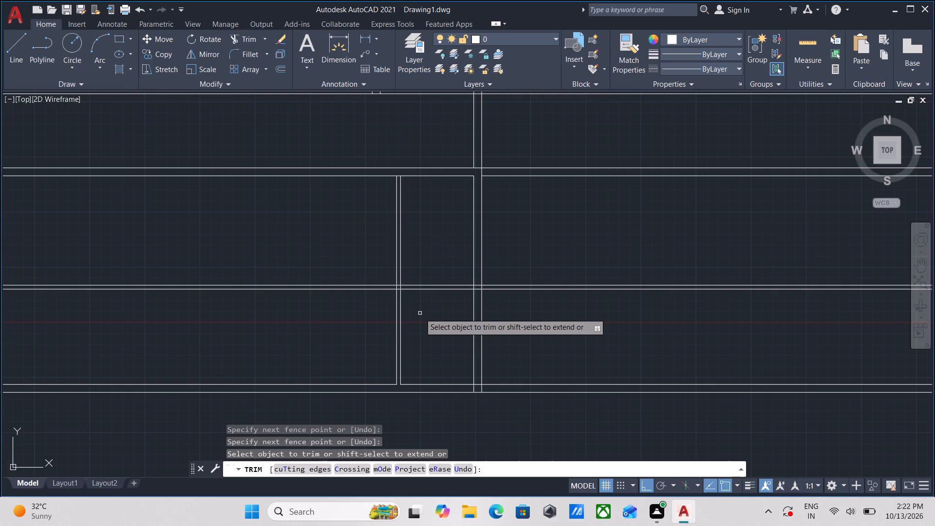
pyautogui.press('Escape')
# Offset the left line of the thin vertical pair below the fifth horizontal pair 14'9" to the left.
pyautogui.scroll(2, 400, 344)
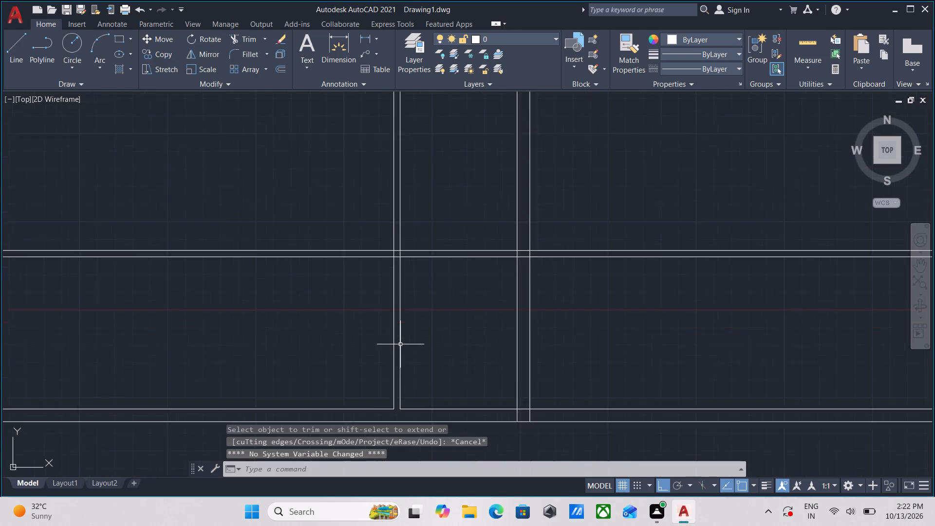
pyautogui.scroll(1, 400, 344)
pyautogui.click(391, 325)
pyautogui.click(316, 301)
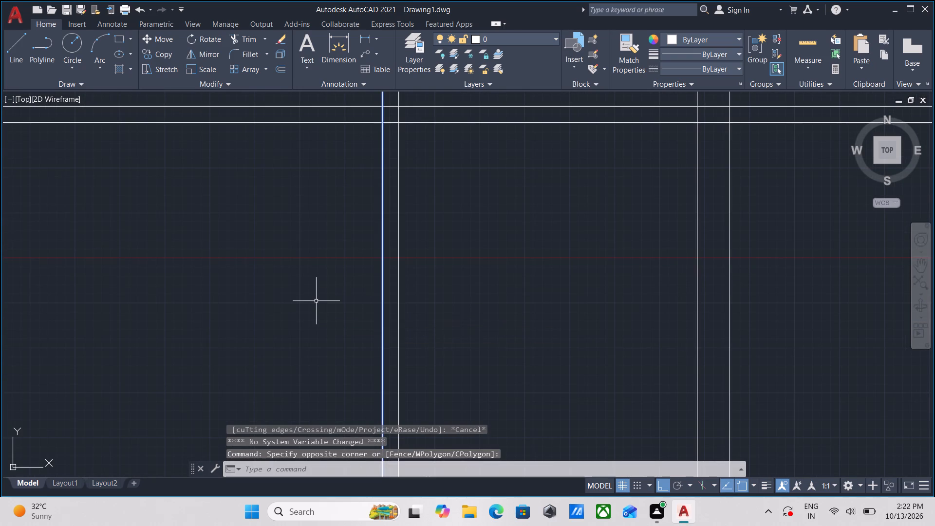
pyautogui.press('o')
pyautogui.press('Return')
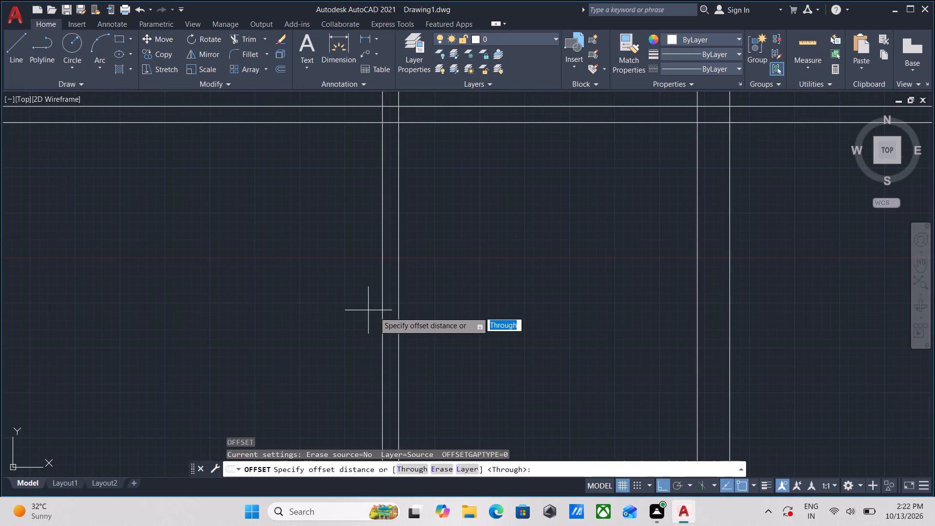
pyautogui.click(382, 313)
pyautogui.click(269, 307)
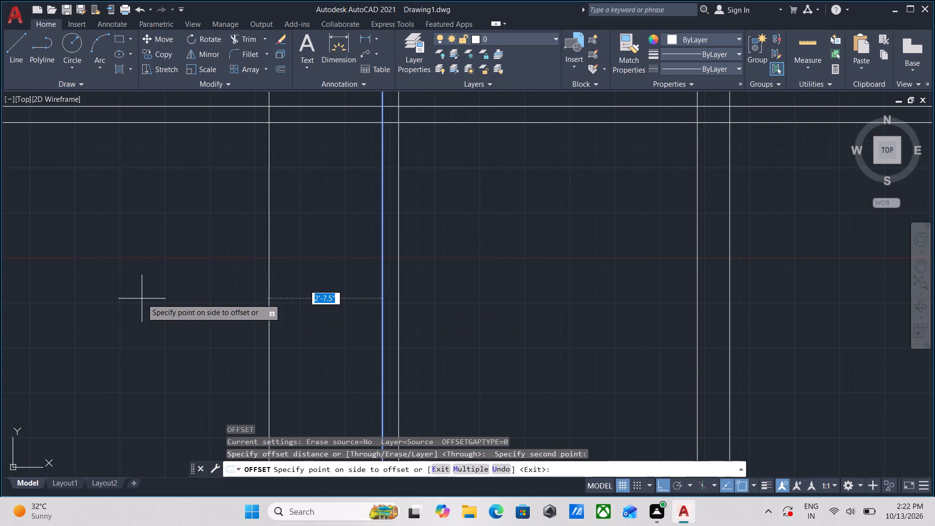
pyautogui.moveTo(142, 299); pyautogui.dragTo(352, 271, button='middle')
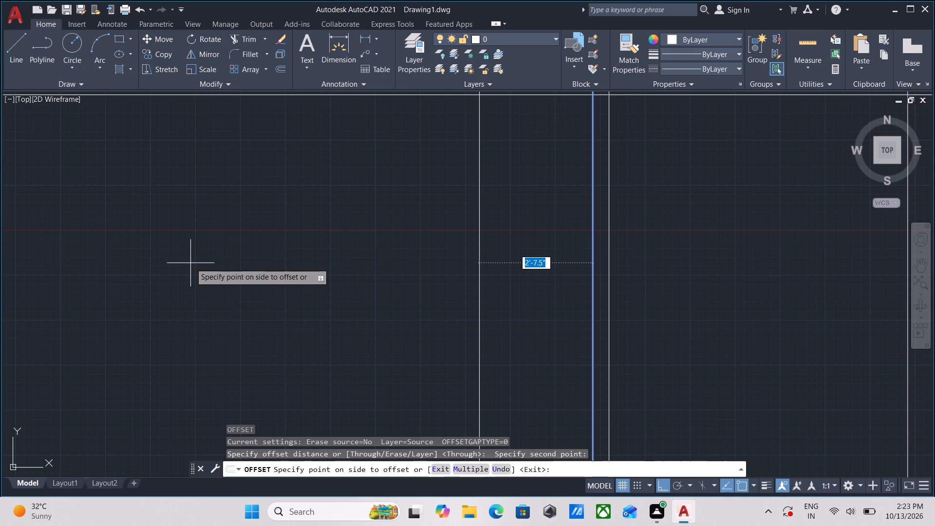
pyautogui.write('14')
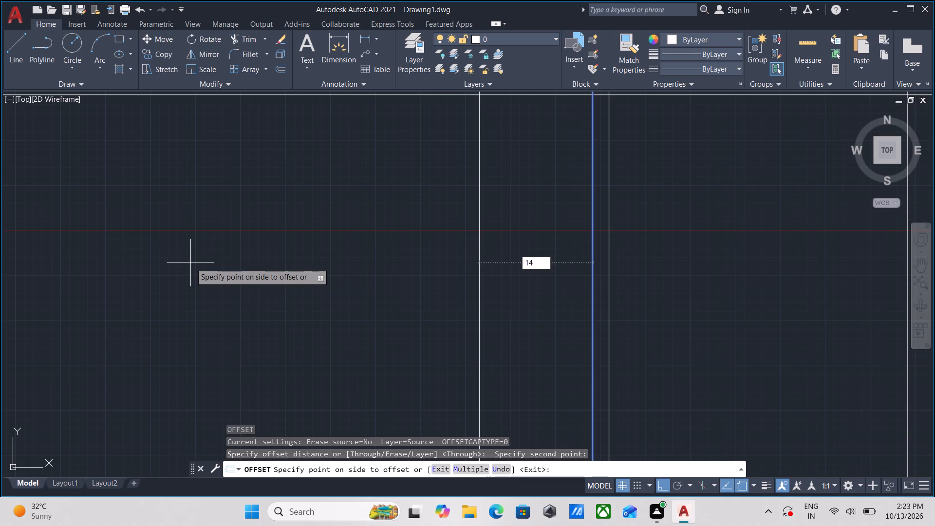
pyautogui.write("'9")
pyautogui.press('Return')
# Offset the new vertical line 9" to the left to form a 9" vertical pair.
pyautogui.scroll(-5, 245, 286)
pyautogui.moveTo(269, 280); pyautogui.dragTo(325, 276, button='middle')
pyautogui.scroll(3, 264, 269)
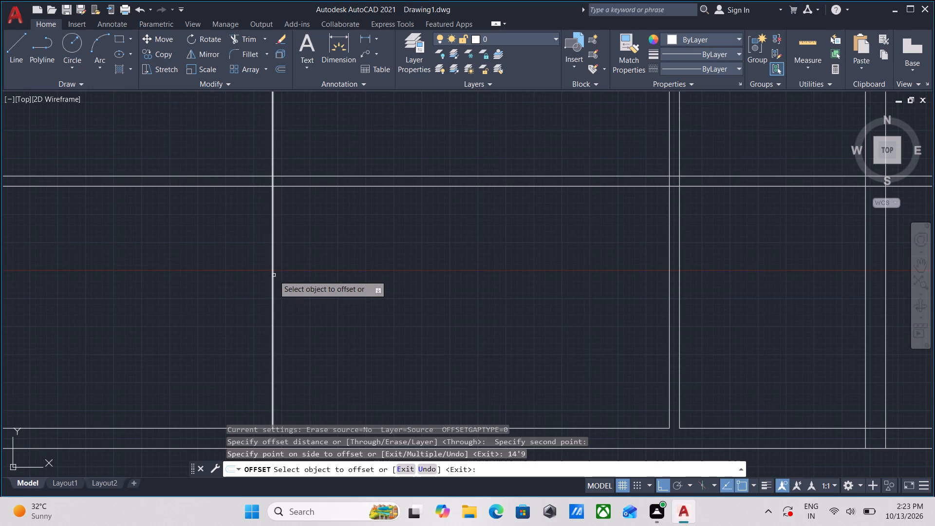
pyautogui.click(274, 275)
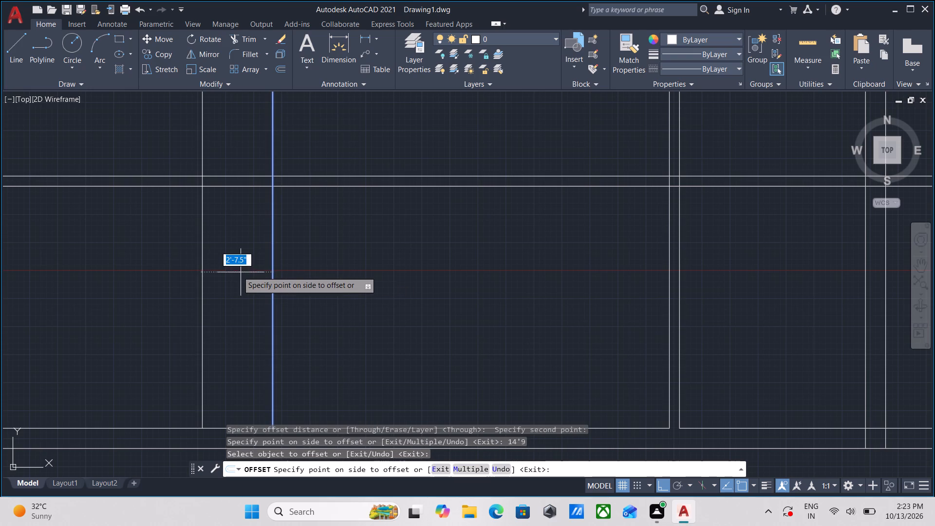
pyautogui.press('9')
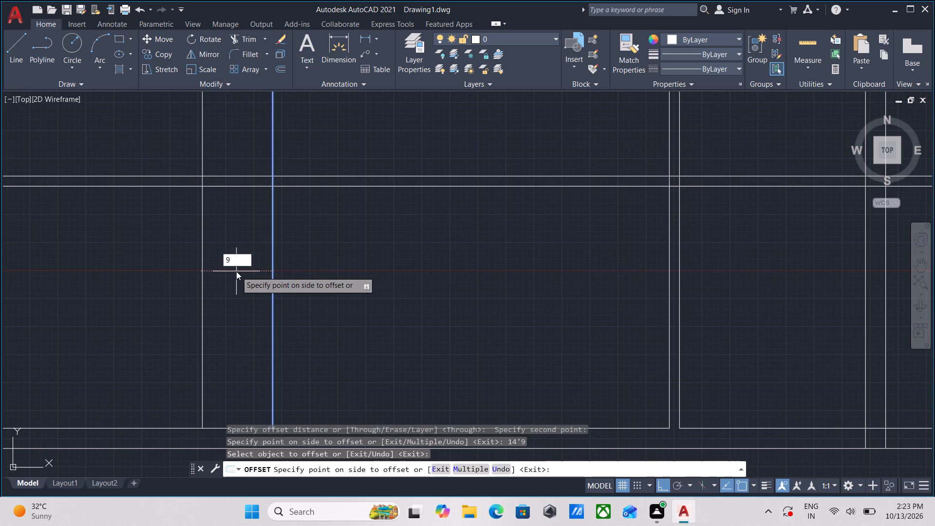
pyautogui.press('Return')
# Trim the thin sixth horizontal pair between the new 9" vertical pair and the thin vertical pair.
pyautogui.scroll(-1, 327, 302)
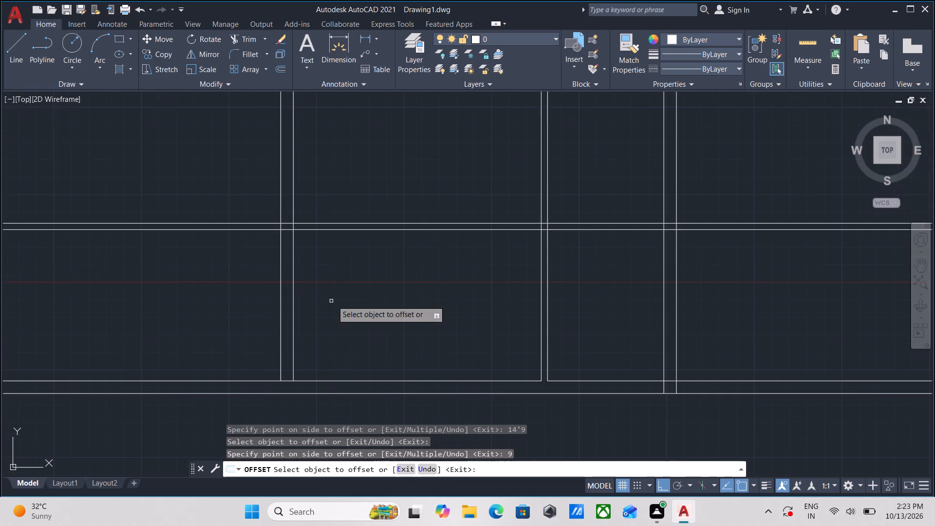
pyautogui.moveTo(345, 291); pyautogui.dragTo(373, 309, button='middle')
pyautogui.moveTo(373, 309); pyautogui.dragTo(375, 326, button='middle')
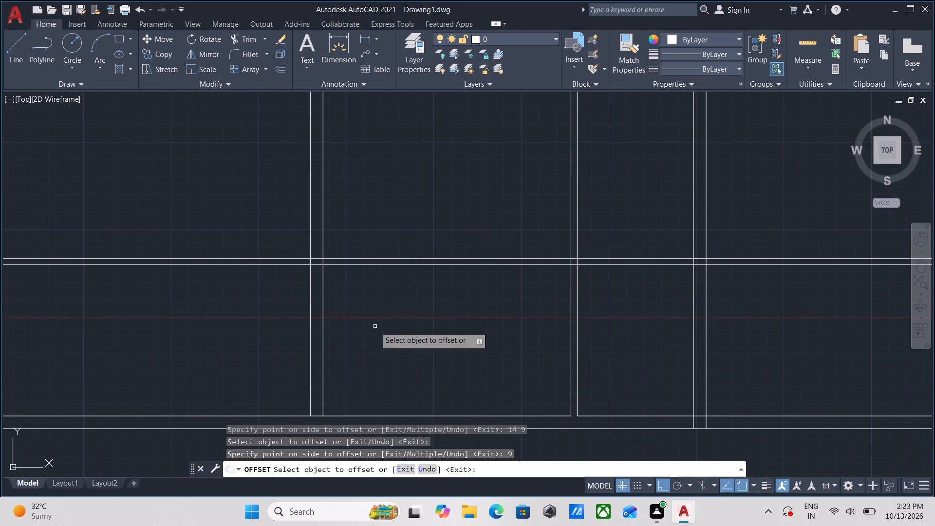
pyautogui.scroll(-2, 375, 326)
pyautogui.moveTo(375, 326); pyautogui.dragTo(375, 332, button='middle')
pyautogui.moveTo(375, 332); pyautogui.dragTo(371, 366, button='middle')
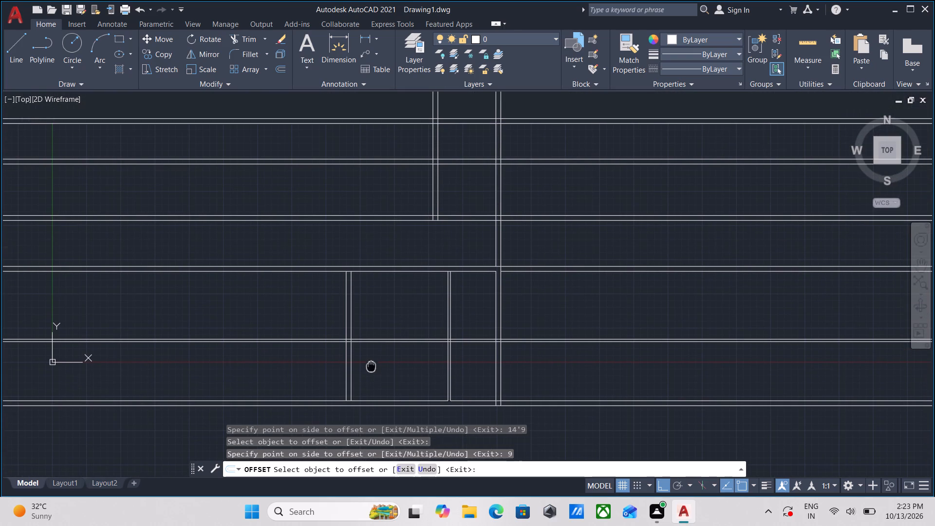
pyautogui.moveTo(371, 366); pyautogui.dragTo(372, 348, button='middle')
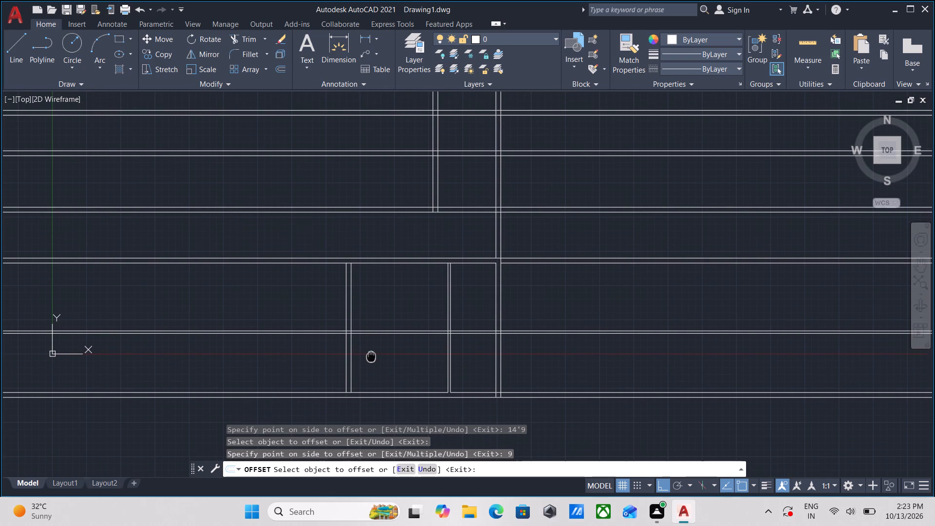
pyautogui.moveTo(372, 348); pyautogui.dragTo(372, 347, button='middle')
pyautogui.scroll(2, 393, 335)
pyautogui.press('Escape')
pyautogui.write('tr')
pyautogui.press('Return')
pyautogui.click(428, 329)
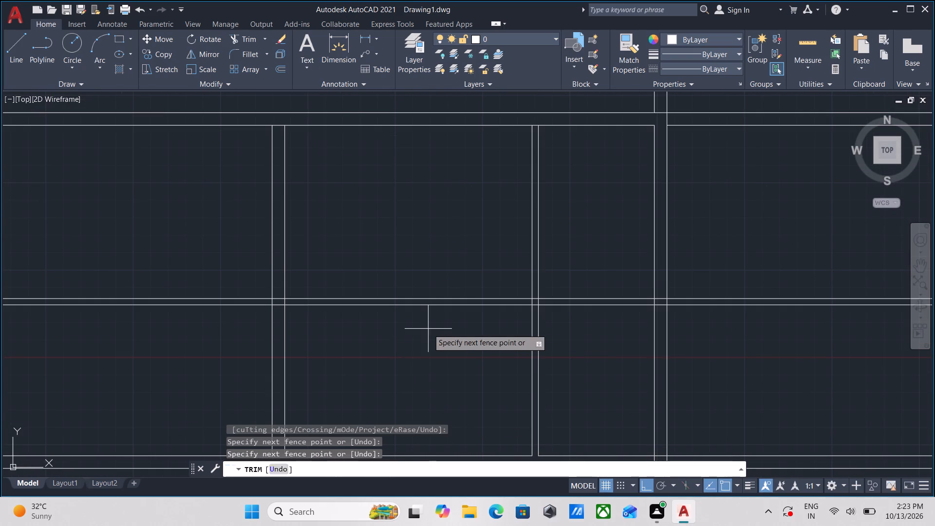
pyautogui.click(444, 238)
# Trim the remaining parts of the sixth horizontal pair inside the new 9" vertical pair and to its left.
pyautogui.scroll(4, 312, 300)
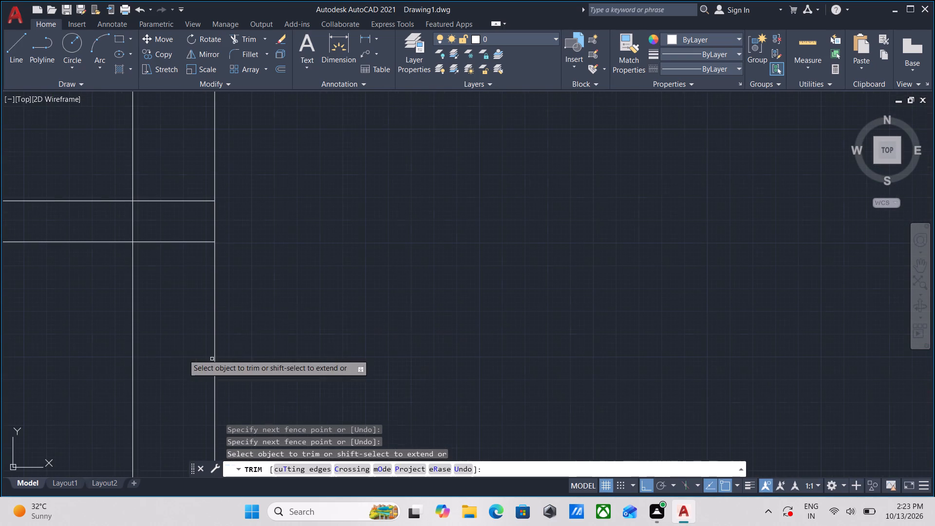
pyautogui.click(168, 301)
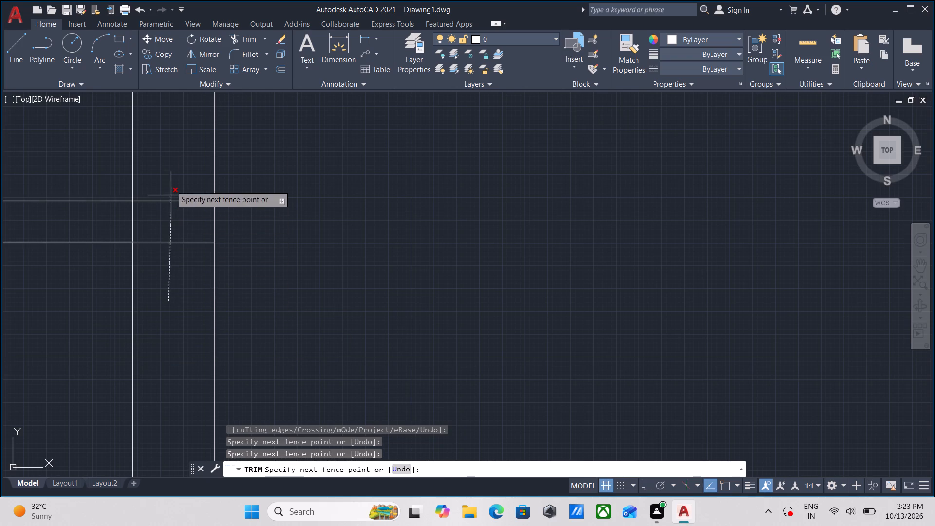
pyautogui.click(171, 150)
pyautogui.scroll(-3, 80, 299)
pyautogui.moveTo(2, 332); pyautogui.dragTo(202, 298, button='middle')
pyautogui.scroll(-1, 230, 294)
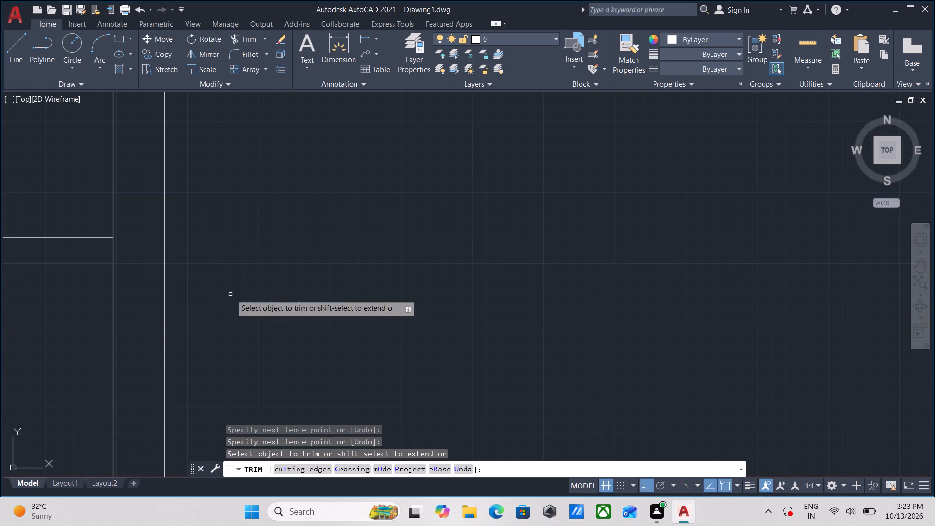
pyautogui.moveTo(231, 294); pyautogui.dragTo(350, 290, button='middle')
pyautogui.click(224, 306)
pyautogui.click(225, 215)
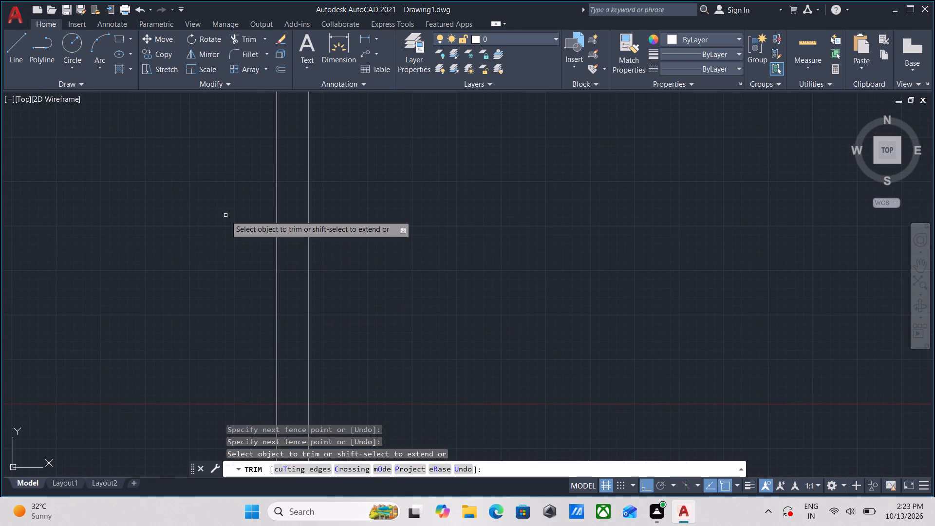
pyautogui.press('Escape')
# Measure the room between the new 9" vertical pair and the thin vertical pair below the fifth horizontal pair.
pyautogui.scroll(-3, 225, 215)
pyautogui.scroll(-2, 275, 210)
pyautogui.moveTo(275, 210); pyautogui.dragTo(289, 248, button='middle')
pyautogui.scroll(2, 289, 248)
pyautogui.moveTo(289, 248); pyautogui.dragTo(324, 280, button='middle')
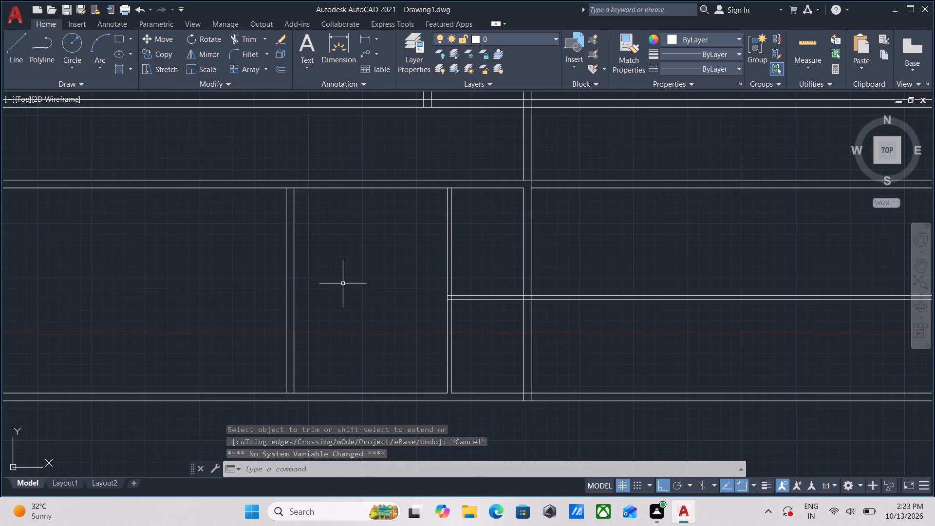
pyautogui.moveTo(343, 283); pyautogui.dragTo(342, 297, button='middle')
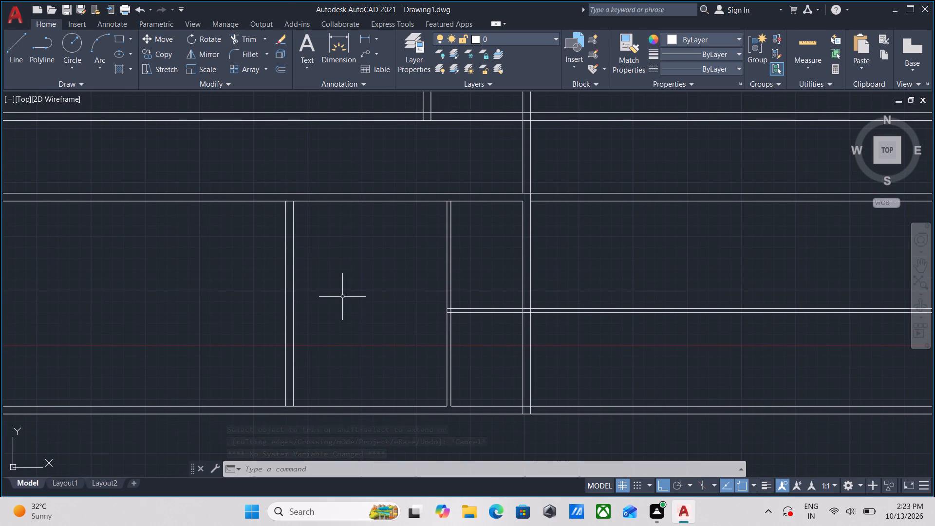
pyautogui.write('mea')
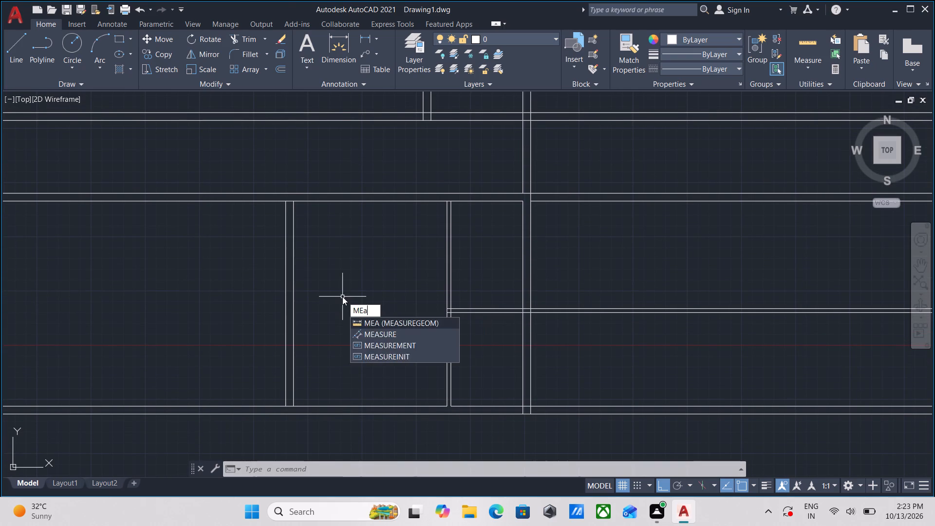
pyautogui.press('Return')
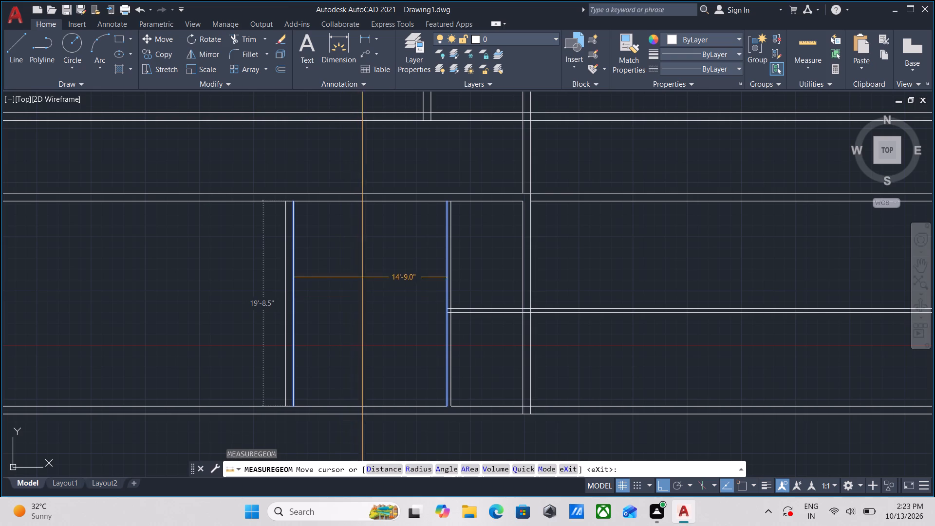
pyautogui.scroll(-2, 296, 266)
pyautogui.press('Escape')
# Extend the left line of the new 9" vertical pair to the lowest horizontal line and to the upper line of the fifth horizontal pair.
pyautogui.middleClick(305, 265)
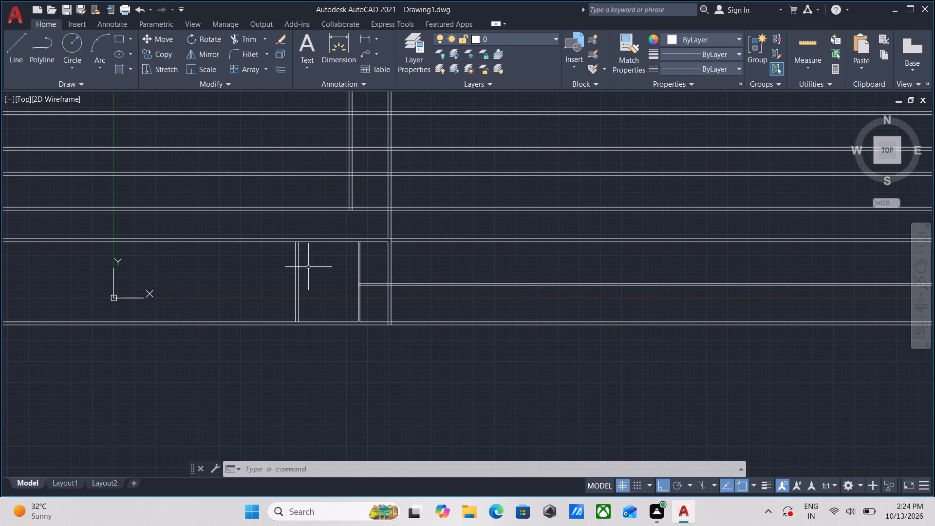
pyautogui.scroll(-2, 308, 267)
pyautogui.scroll(4, 308, 267)
pyautogui.scroll(1, 356, 297)
pyautogui.moveTo(356, 297); pyautogui.dragTo(376, 275, button='middle')
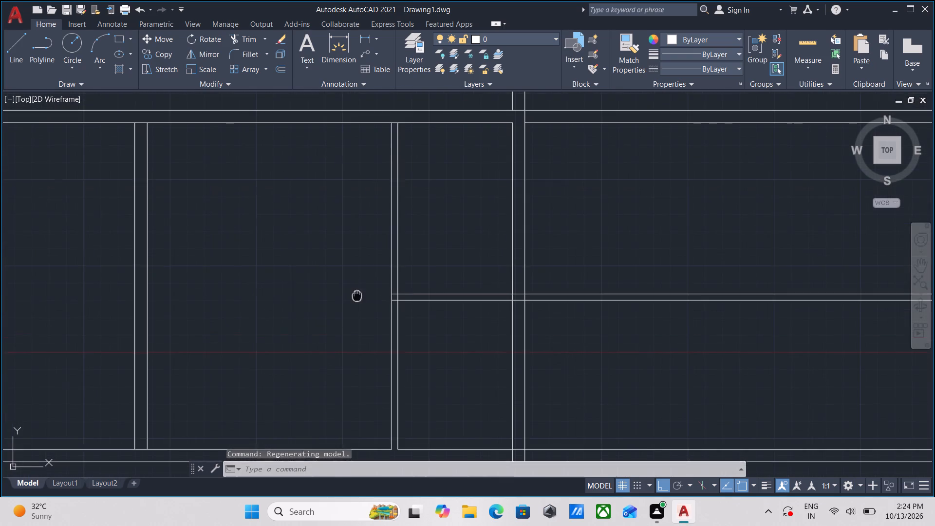
pyautogui.moveTo(376, 275); pyautogui.dragTo(400, 242, button='middle')
pyautogui.moveTo(360, 288); pyautogui.dragTo(388, 251, button='middle')
pyautogui.scroll(-1, 352, 276)
pyautogui.moveTo(352, 276); pyautogui.dragTo(374, 280, button='middle')
pyautogui.scroll(1, 325, 303)
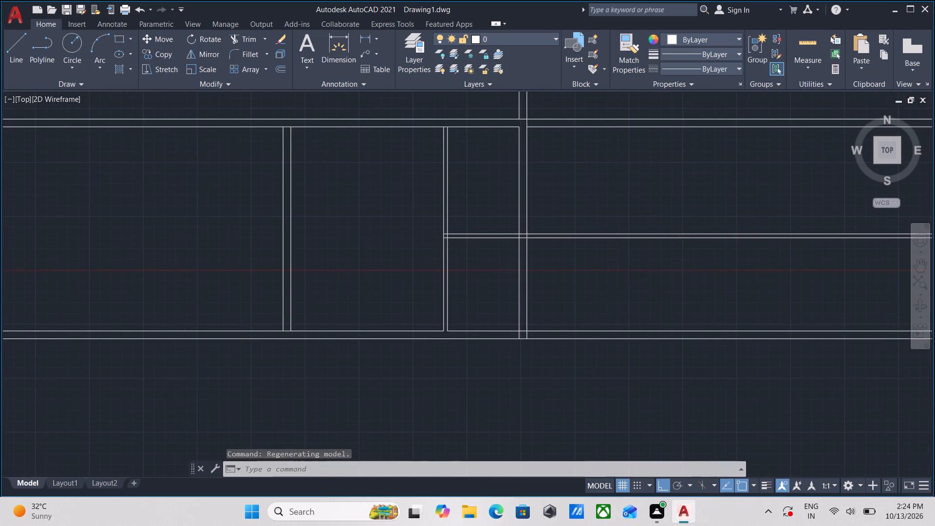
pyautogui.moveTo(320, 308); pyautogui.dragTo(334, 301, button='middle')
pyautogui.write('ex')
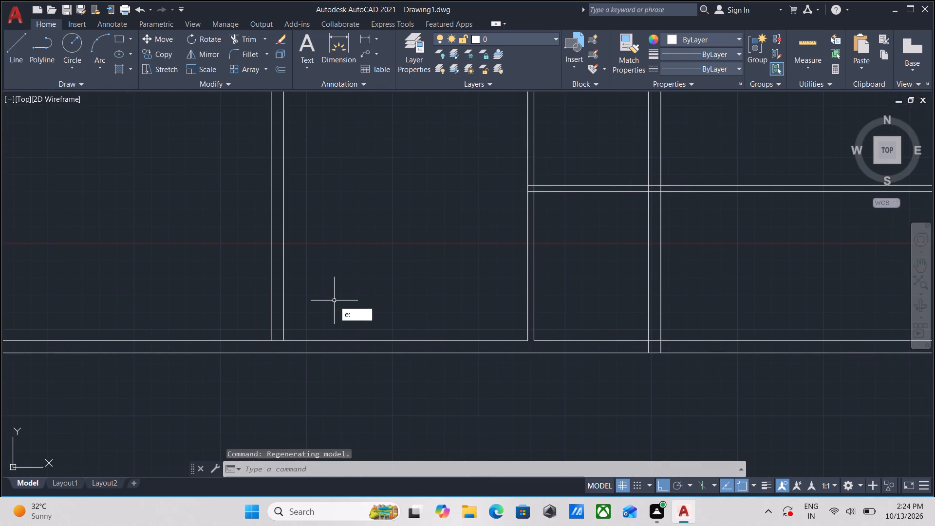
pyautogui.press('Return')
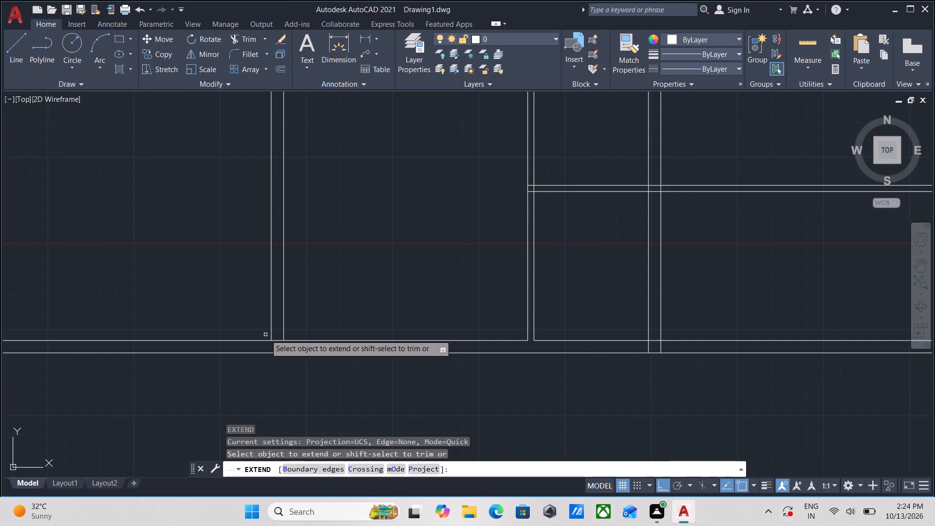
pyautogui.click(271, 331)
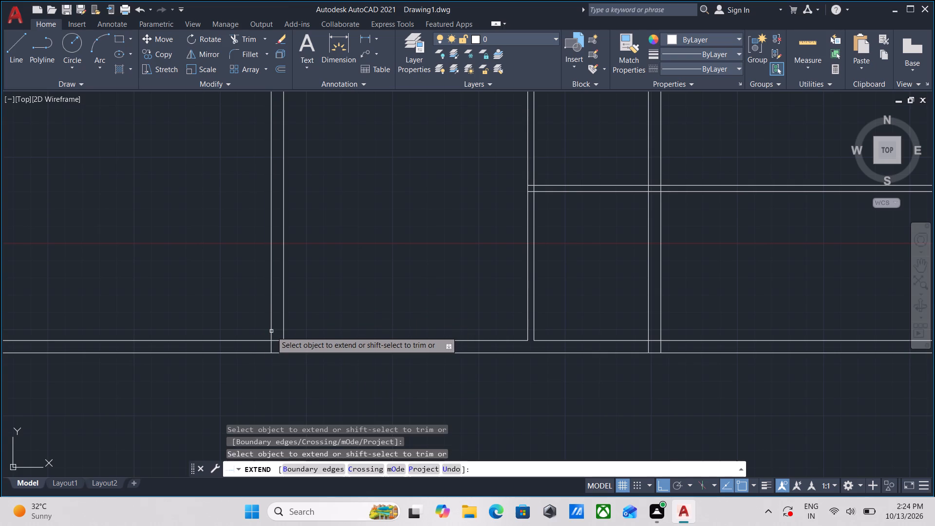
pyautogui.moveTo(274, 299); pyautogui.dragTo(270, 409, button='middle')
pyautogui.moveTo(294, 257); pyautogui.dragTo(293, 322, button='middle')
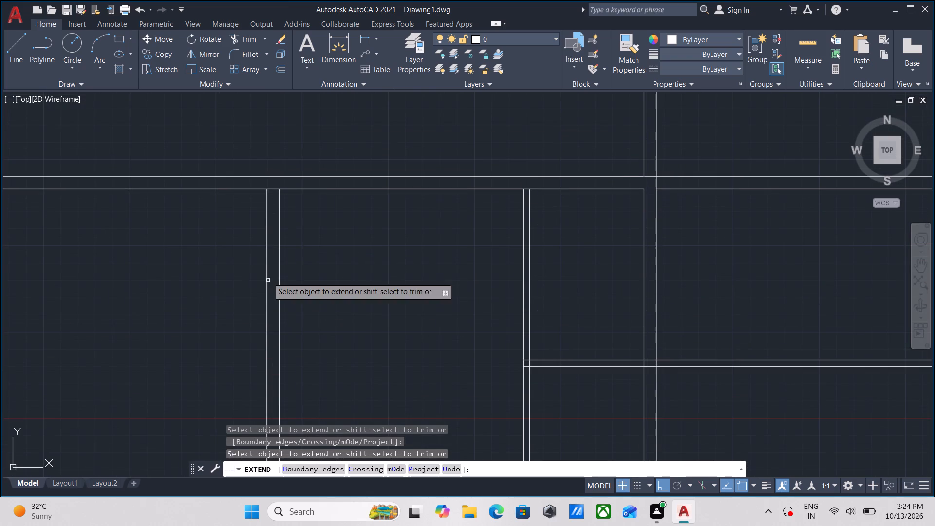
pyautogui.click(265, 250)
# Extend the right line of the new 9" vertical pair down to the lowest horizontal line.
pyautogui.scroll(-2, 283, 250)
pyautogui.moveTo(284, 250); pyautogui.dragTo(301, 208, button='middle')
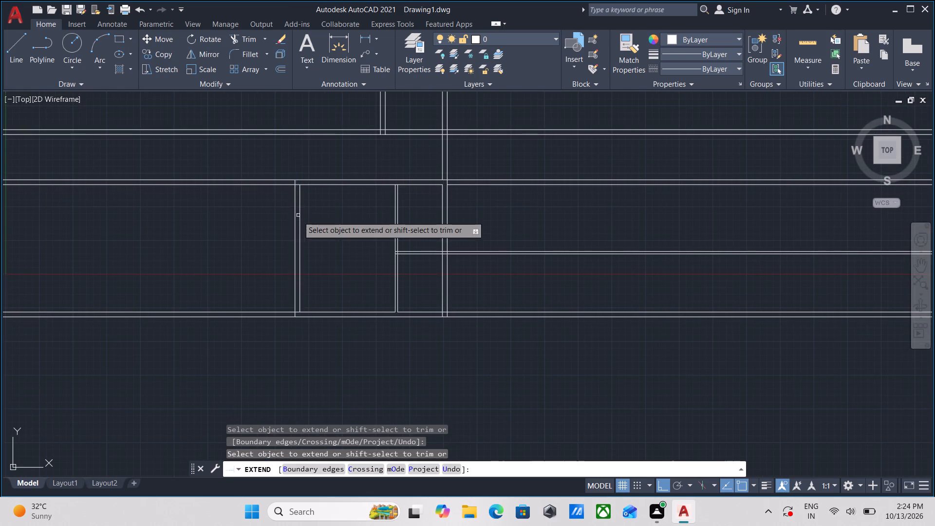
pyautogui.scroll(2, 304, 324)
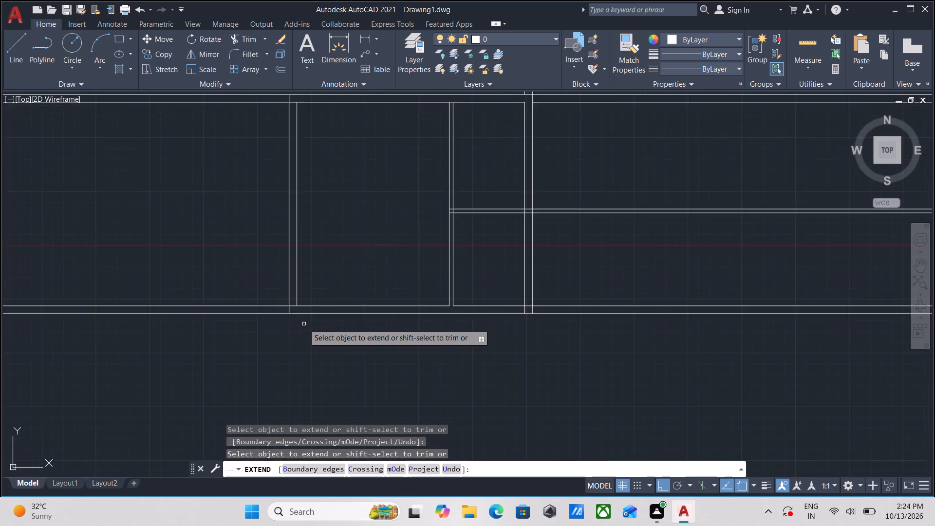
pyautogui.click(291, 281)
pyautogui.press('Escape')
# Trim the bottom horizontal pair to the left of the new 9" vertical pair.
pyautogui.scroll(-2, 293, 283)
pyautogui.moveTo(258, 296); pyautogui.dragTo(298, 322, button='middle')
pyautogui.scroll(-2, 282, 300)
pyautogui.middleClick(282, 300)
pyautogui.scroll(2, 268, 308)
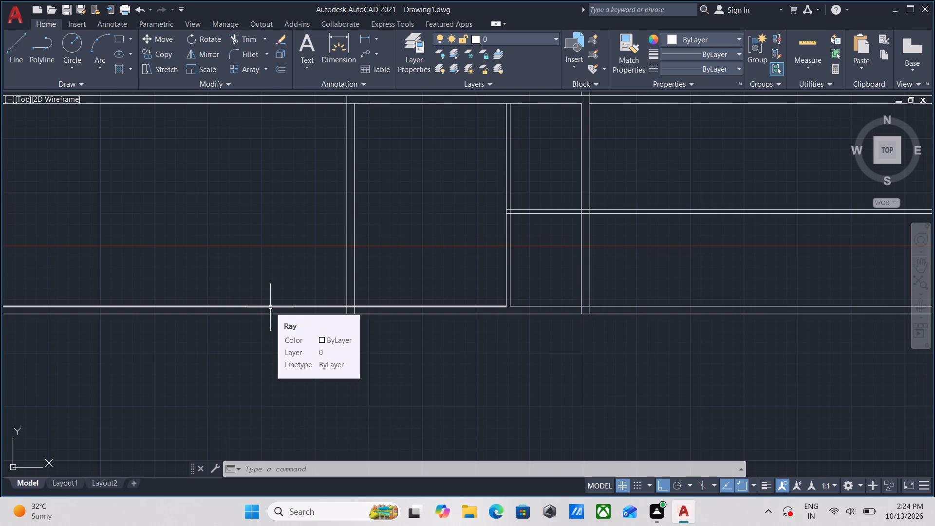
pyautogui.write('tr')
pyautogui.press('Return')
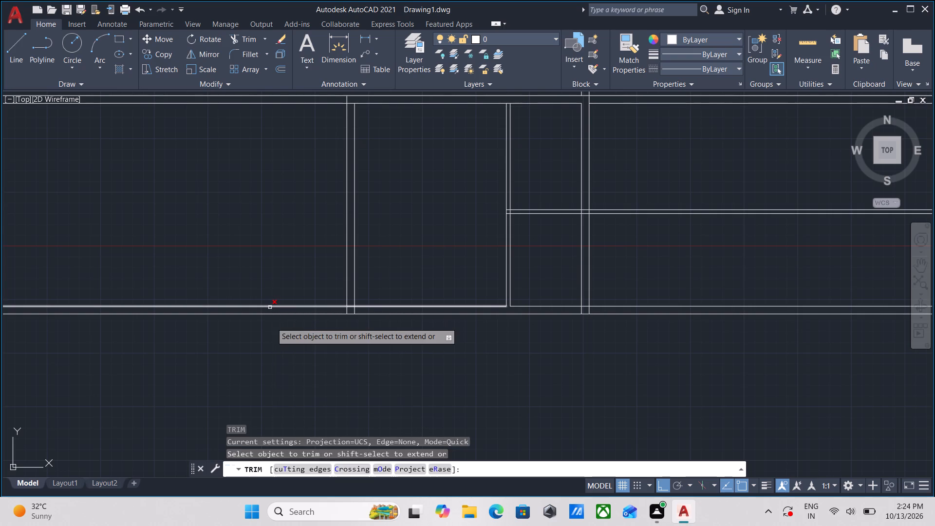
pyautogui.click(272, 329)
pyautogui.click(280, 263)
# Trim the bottom, thin sixth and fifth horizontal pairs to the right of the rightmost vertical pair.
pyautogui.moveTo(280, 263); pyautogui.dragTo(297, 293, button='middle')
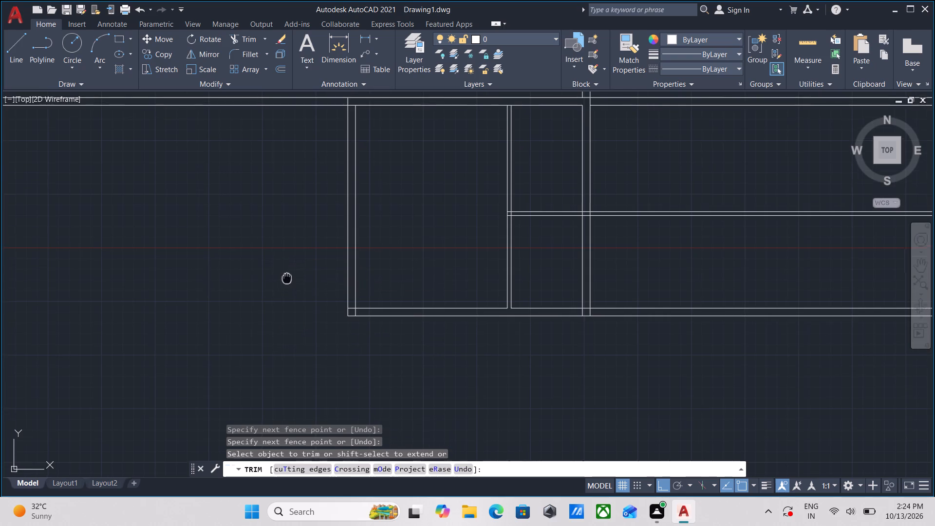
pyautogui.moveTo(297, 293); pyautogui.dragTo(311, 310, button='middle')
pyautogui.scroll(-1, 329, 294)
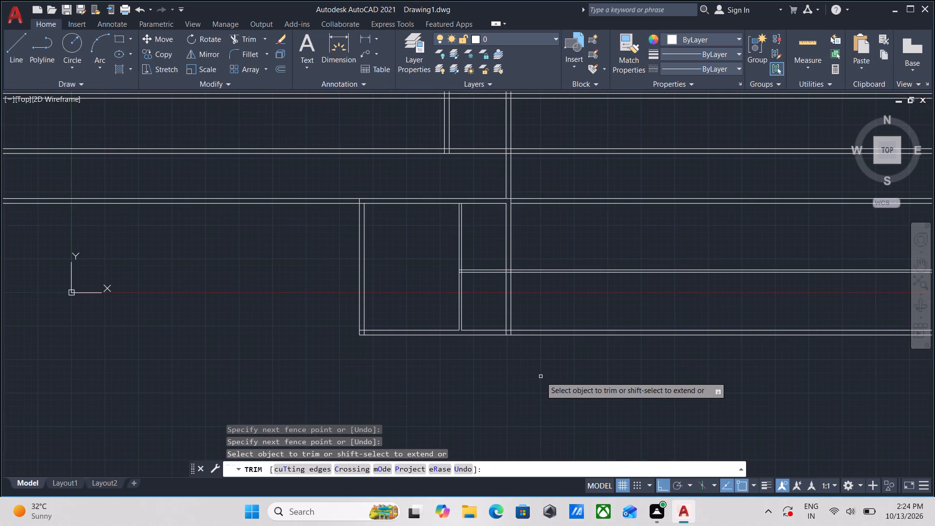
pyautogui.click(577, 357)
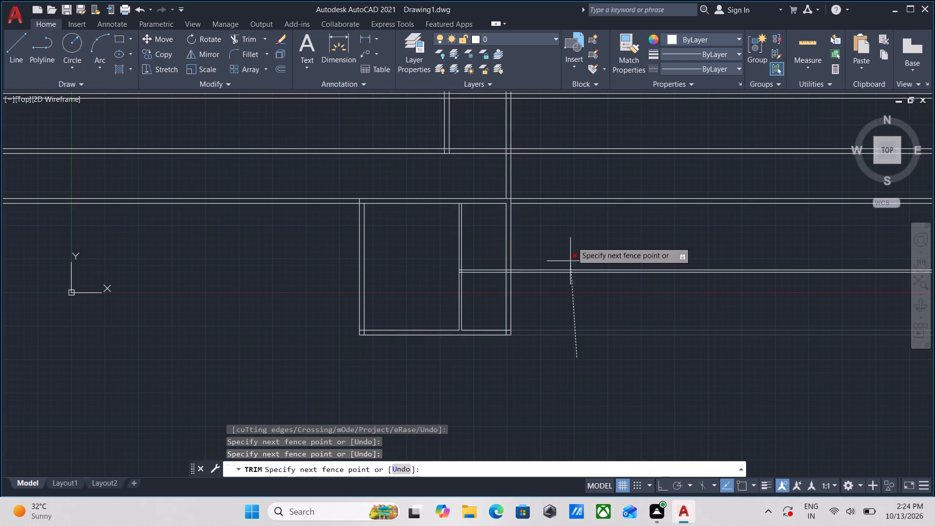
pyautogui.click(575, 187)
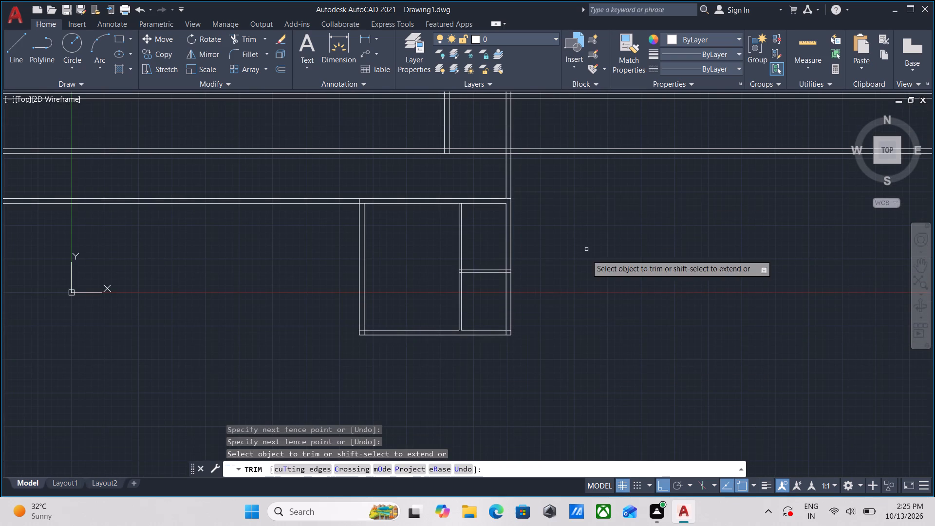
pyautogui.moveTo(586, 255); pyautogui.dragTo(611, 273, button='middle')
pyautogui.press('Escape')
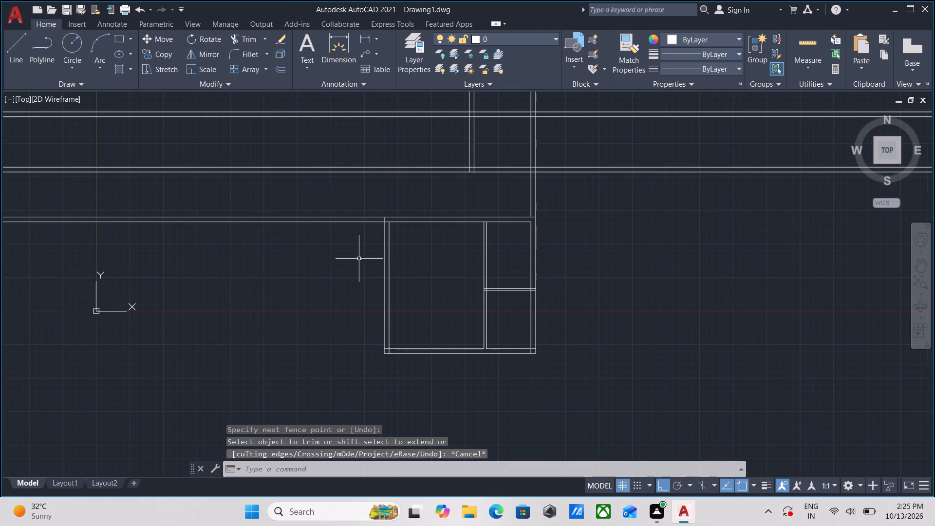
# Trim both long vertical pairs above the topmost horizontal pair.
pyautogui.scroll(1, 352, 256)
pyautogui.moveTo(352, 256); pyautogui.dragTo(361, 266, button='middle')
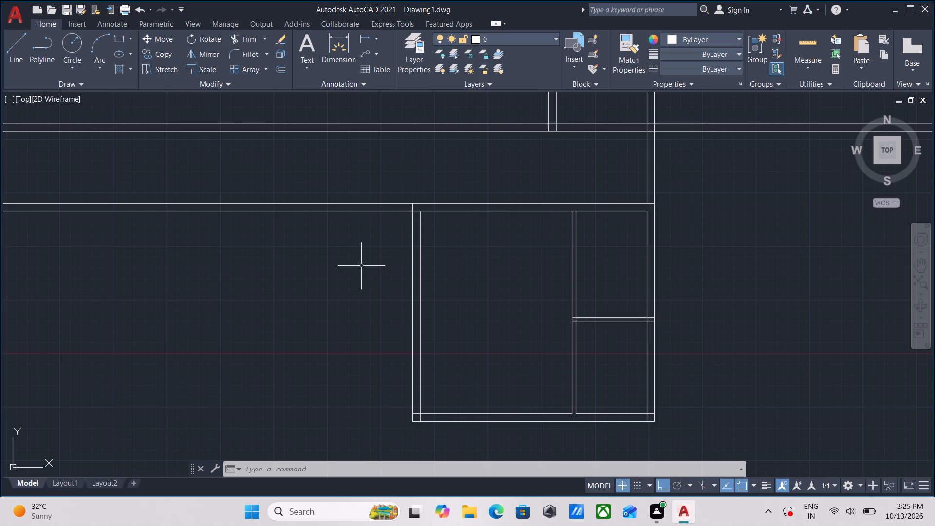
pyautogui.scroll(-3, 364, 265)
pyautogui.moveTo(364, 265); pyautogui.dragTo(365, 273, button='middle')
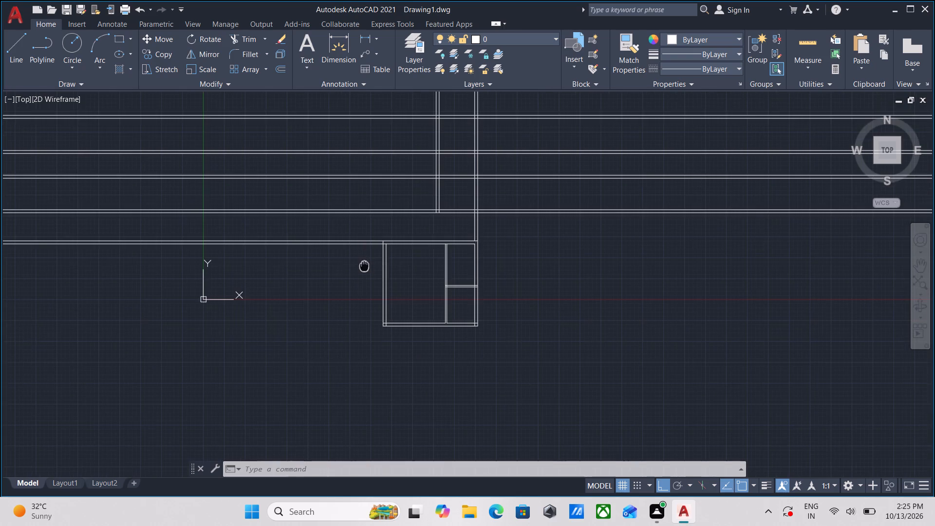
pyautogui.moveTo(365, 273); pyautogui.dragTo(366, 317, button='middle')
pyautogui.moveTo(370, 220); pyautogui.dragTo(369, 240, button='middle')
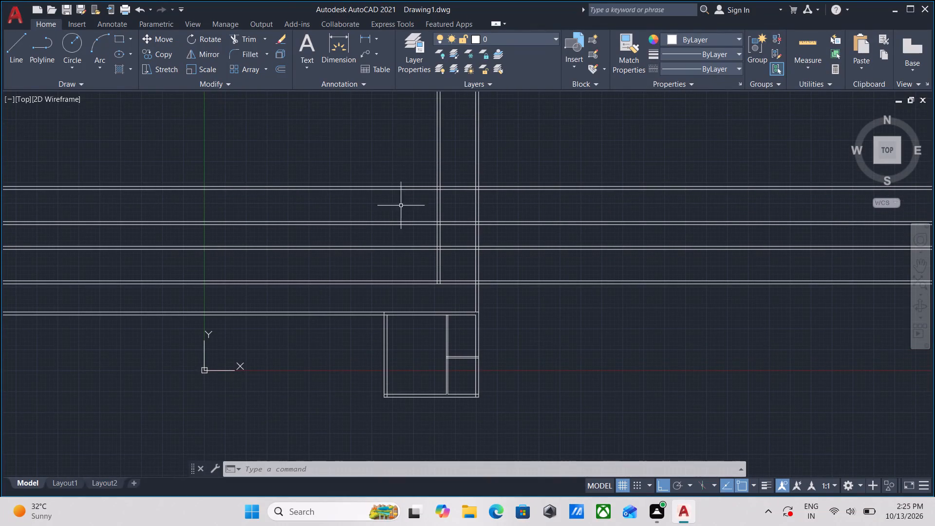
pyautogui.moveTo(404, 196); pyautogui.dragTo(385, 217, button='middle')
pyautogui.scroll(3, 391, 217)
pyautogui.moveTo(393, 217); pyautogui.dragTo(375, 229, button='middle')
pyautogui.scroll(-1, 429, 225)
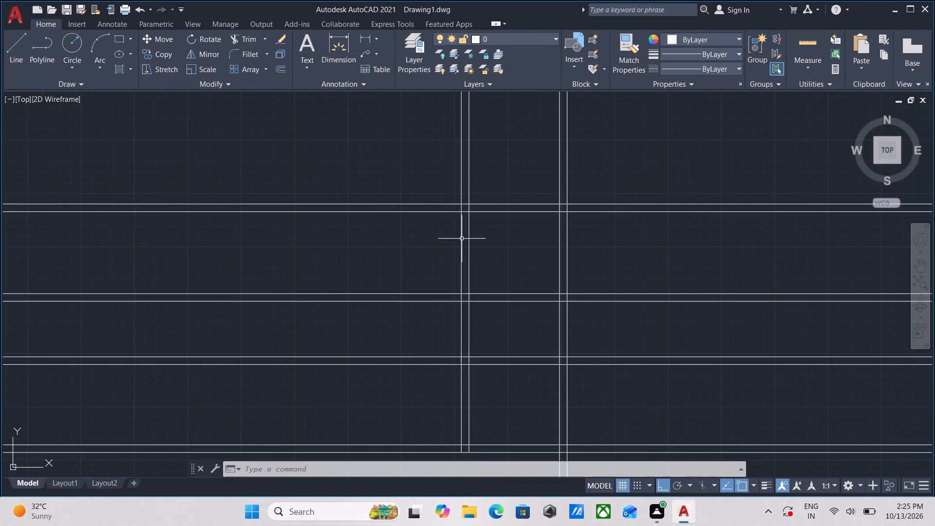
pyautogui.scroll(-2, 462, 239)
pyautogui.scroll(2, 507, 225)
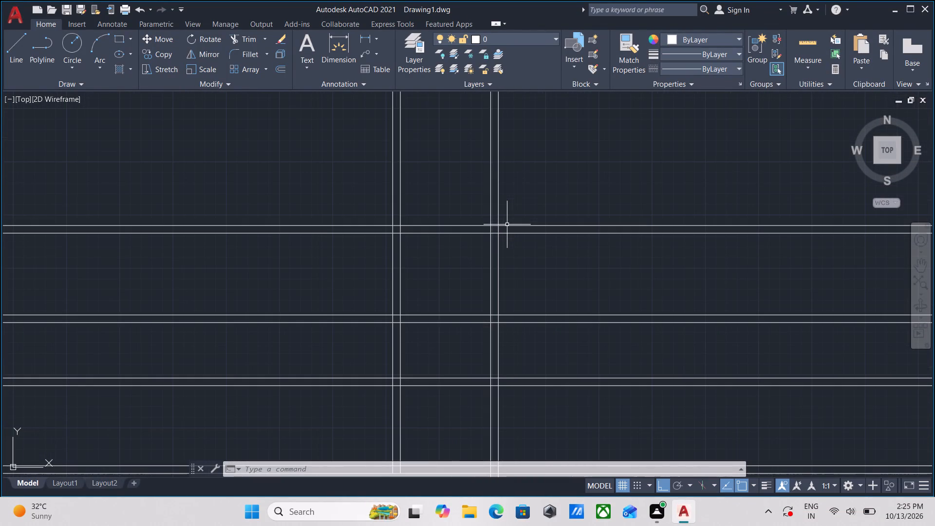
pyautogui.write('tr')
pyautogui.press('Return')
pyautogui.click(512, 188)
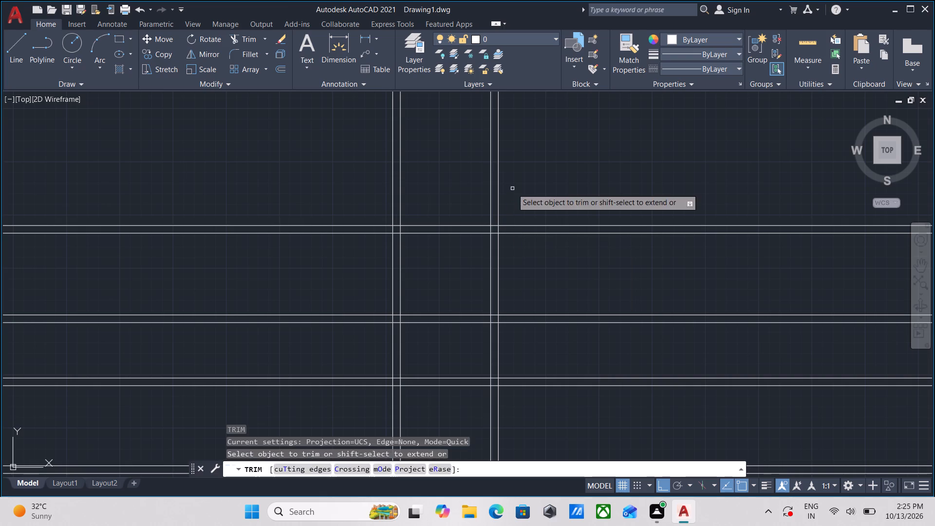
pyautogui.click(337, 166)
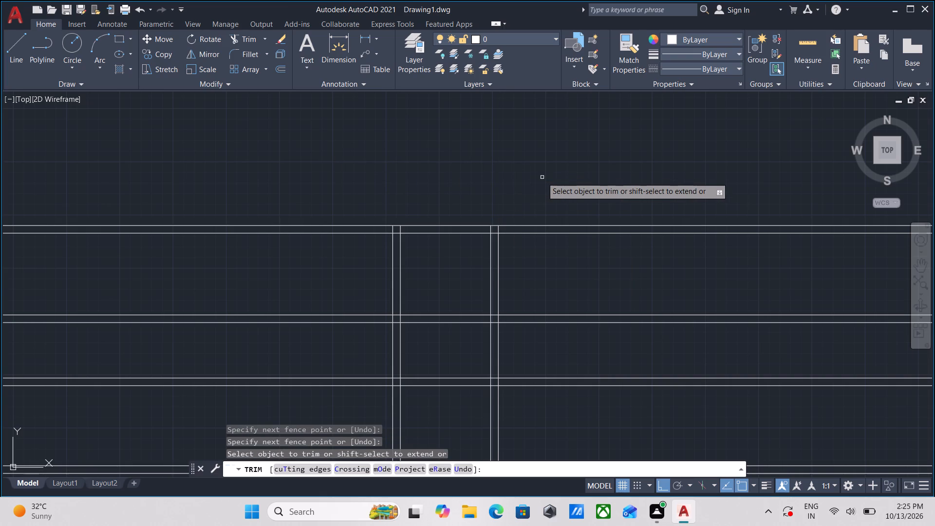
# Trim the upper four horizontal pairs to the right of the rightmost vertical pair.
pyautogui.click(646, 168)
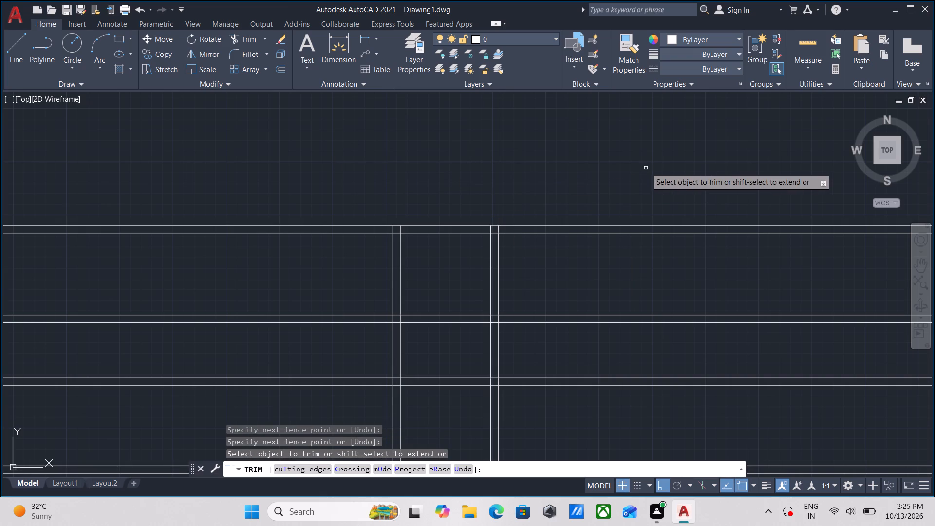
pyautogui.moveTo(650, 365); pyautogui.dragTo(637, 178, button='middle')
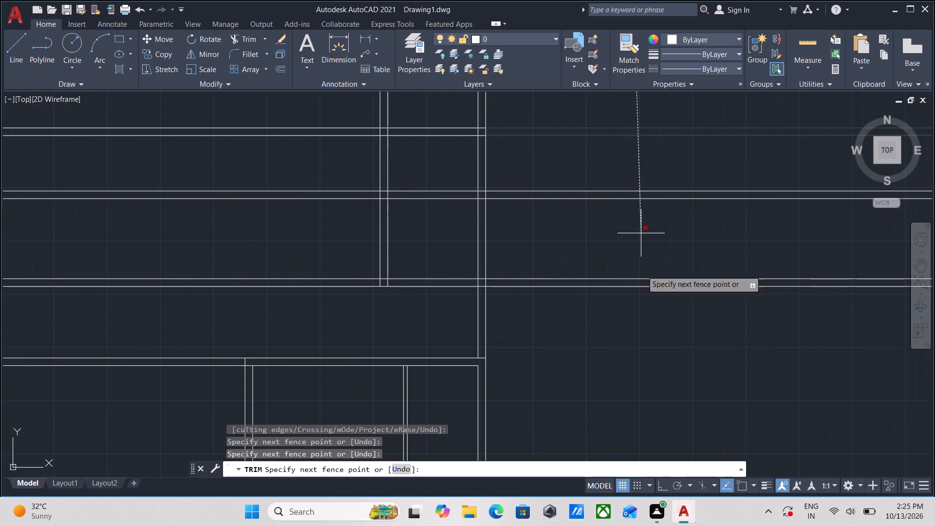
pyautogui.click(638, 327)
pyautogui.scroll(-2, 622, 267)
pyautogui.moveTo(607, 258); pyautogui.dragTo(608, 267, button='middle')
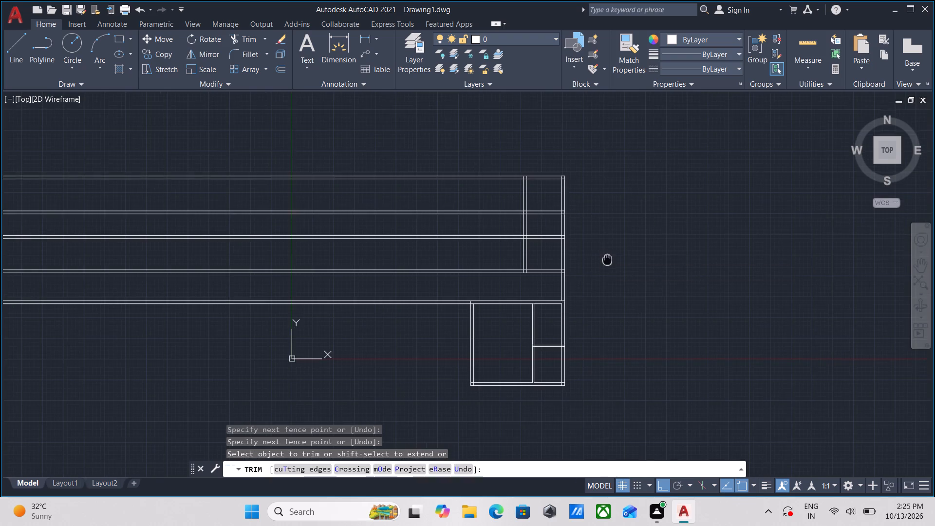
pyautogui.moveTo(608, 267); pyautogui.dragTo(613, 321, button='middle')
pyautogui.scroll(2, 597, 241)
pyautogui.scroll(1, 562, 200)
pyautogui.moveTo(562, 200); pyautogui.dragTo(573, 181, button='middle')
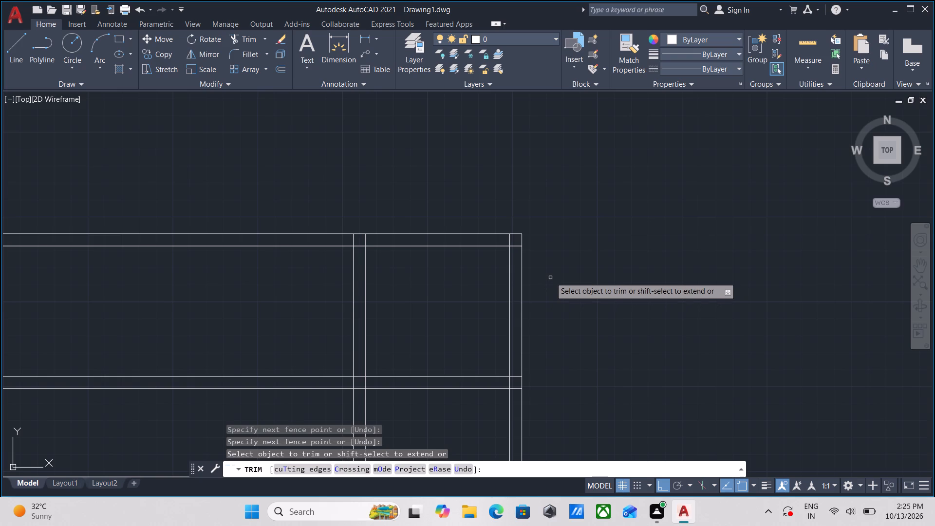
pyautogui.scroll(3, 535, 260)
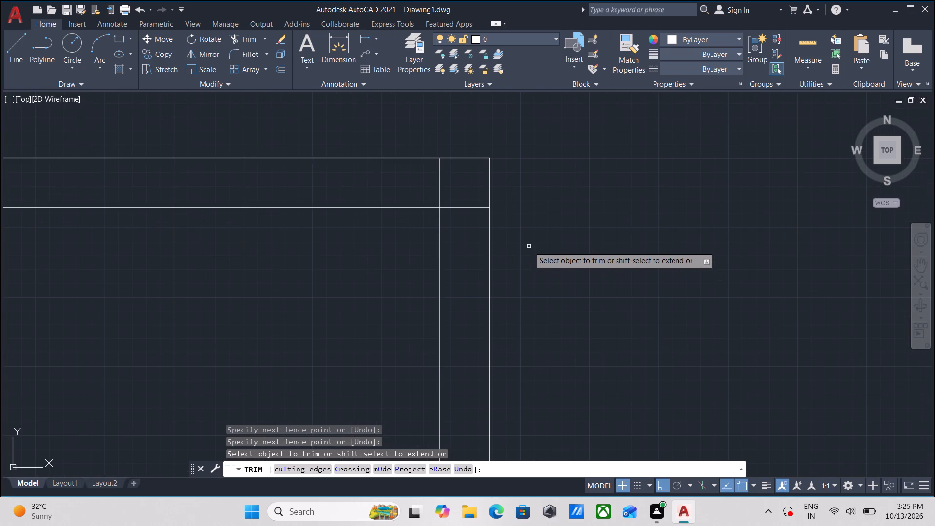
pyautogui.press('Escape')
# Draw a 2' vertical line upward from the outer top-right corner of the wall plan.
pyautogui.moveTo(529, 246); pyautogui.dragTo(535, 300, button='middle')
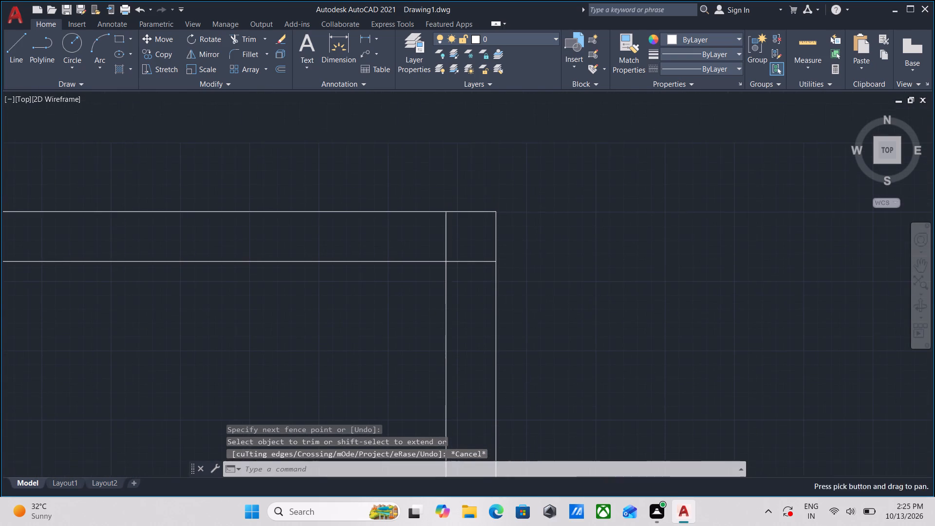
pyautogui.press('l')
pyautogui.press('Return')
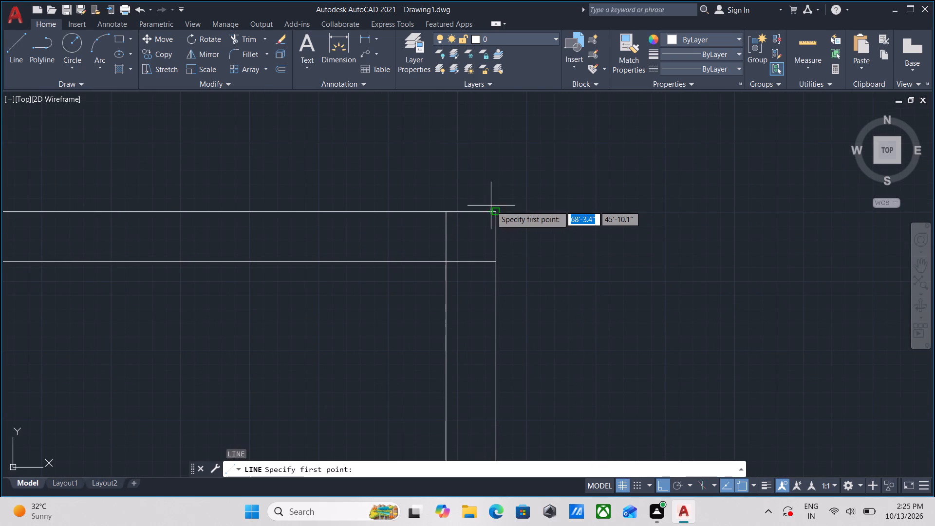
pyautogui.click(497, 214)
pyautogui.moveTo(488, 146); pyautogui.dragTo(491, 154, button='middle')
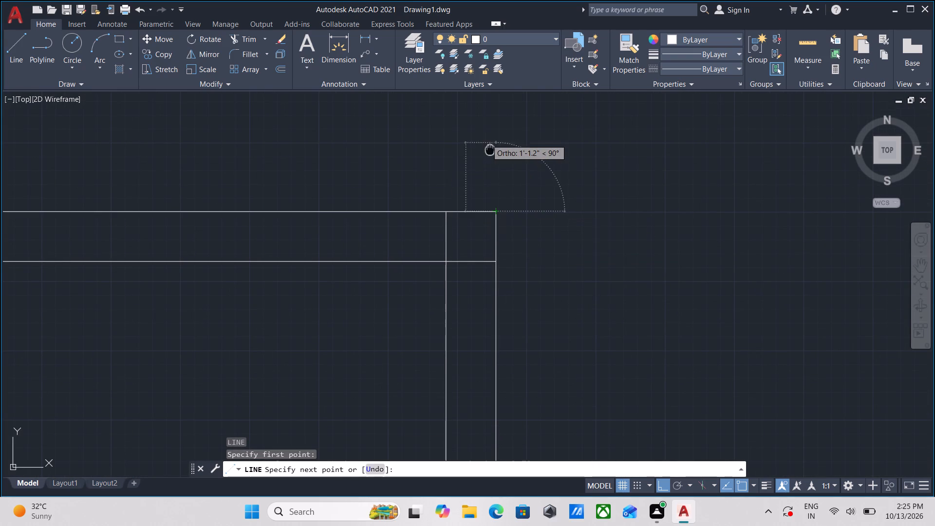
pyautogui.moveTo(491, 154); pyautogui.dragTo(498, 298, button='middle')
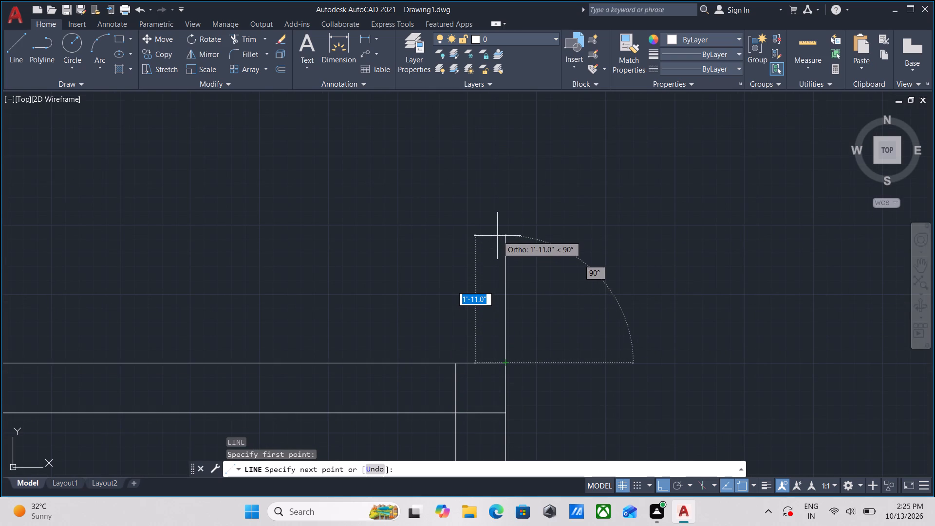
pyautogui.write("2'")
pyautogui.press('Return')
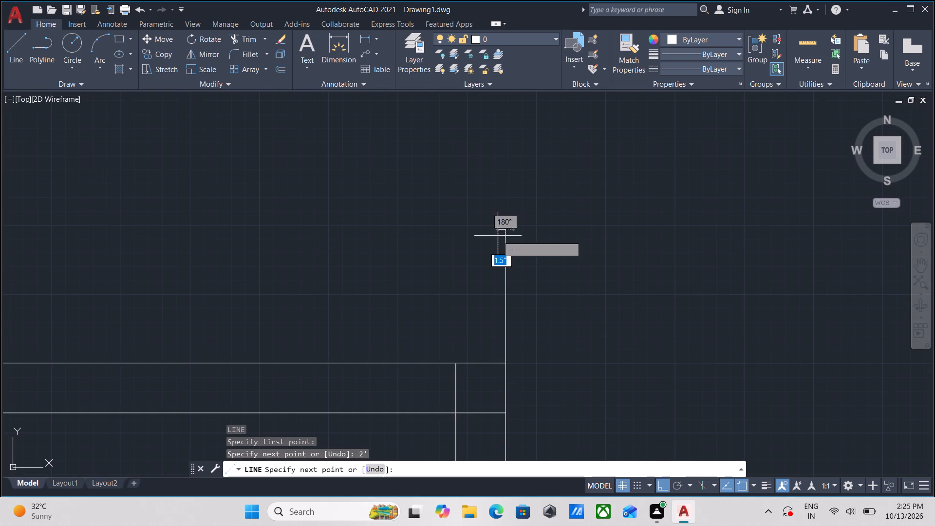
pyautogui.press('Escape')
# Draw a parallel vertical line up from the inner line of the rightmost wall pair, ending level with the 2' line.
pyautogui.scroll(1, 485, 317)
pyautogui.scroll(-1, 485, 317)
pyautogui.moveTo(485, 309); pyautogui.dragTo(501, 272, button='middle')
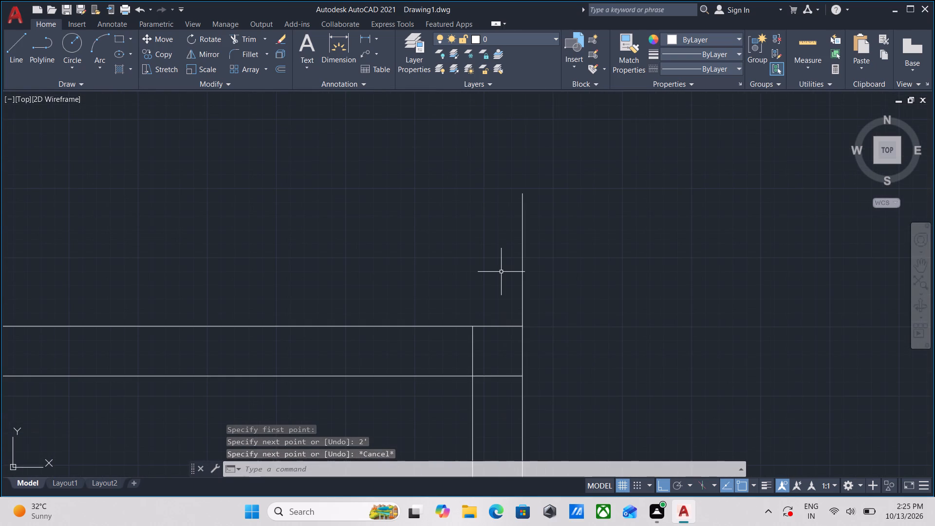
pyautogui.press('l')
pyautogui.press('Return')
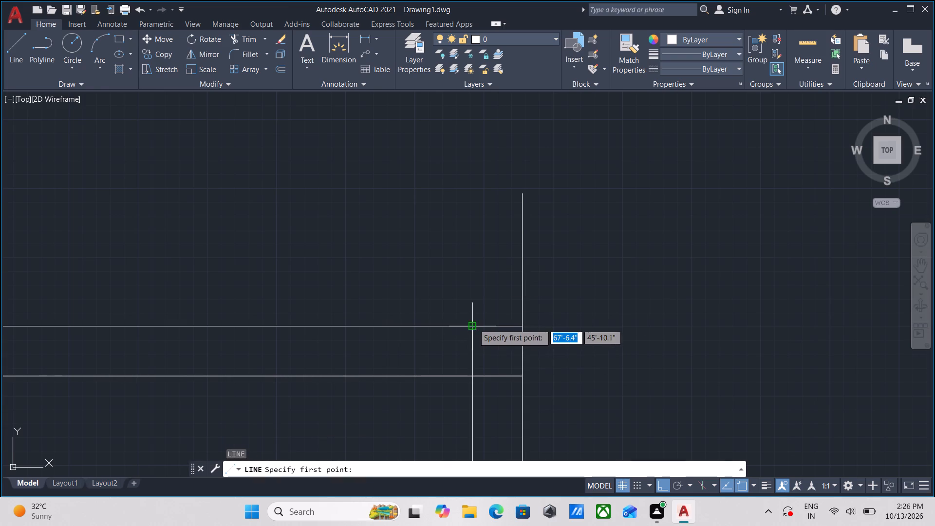
pyautogui.click(473, 324)
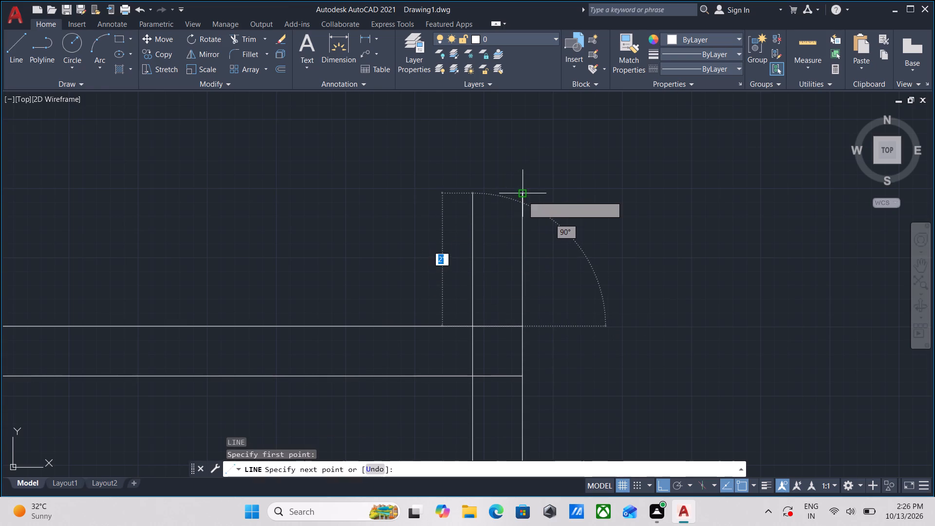
pyautogui.click(470, 193)
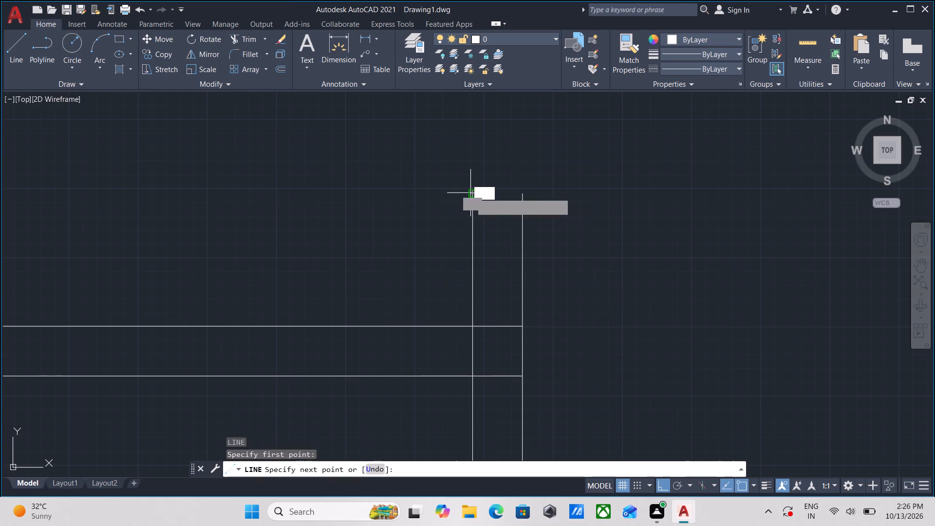
pyautogui.press('Escape')
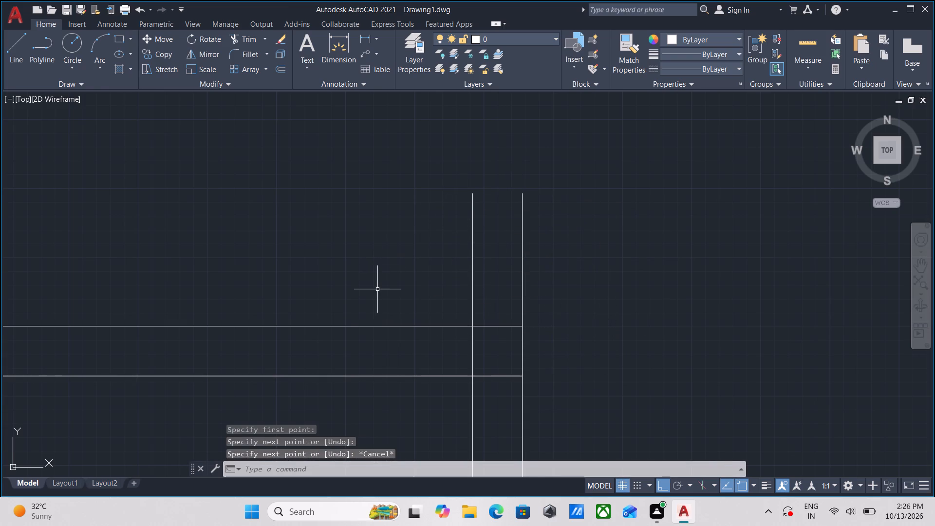
# Offset the inner 2' vertical line 3' to the left along the top wall.
pyautogui.moveTo(377, 289); pyautogui.dragTo(382, 288, button='middle')
pyautogui.click(491, 272)
pyautogui.click(453, 263)
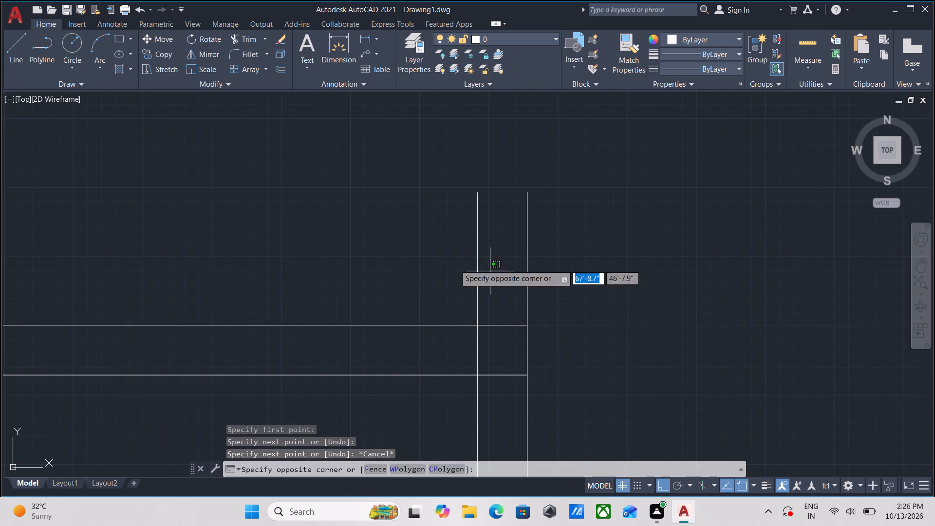
pyautogui.press('o')
pyautogui.press('Return')
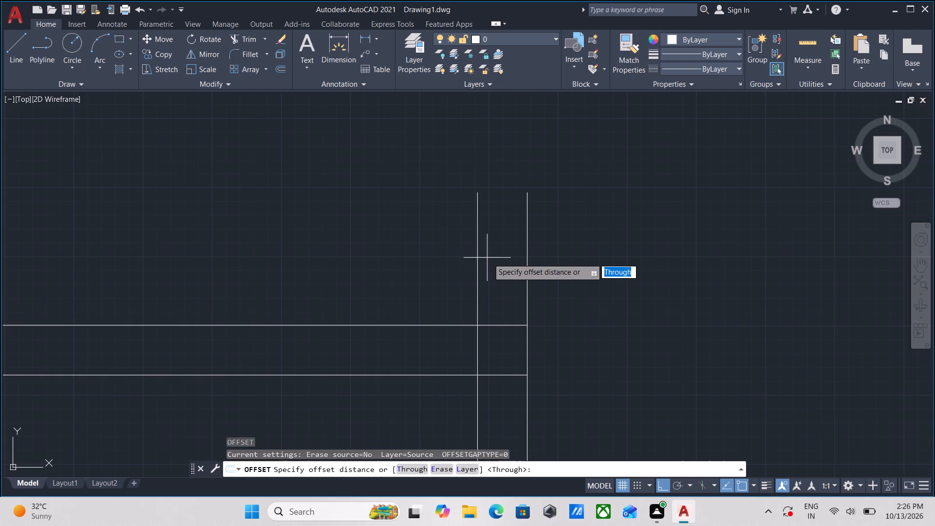
pyautogui.click(477, 257)
pyautogui.click(373, 241)
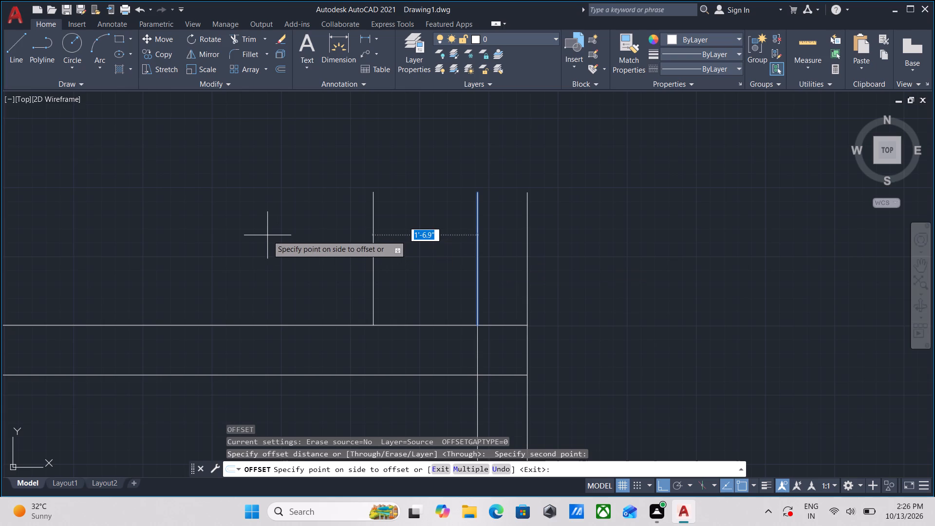
pyautogui.press('3')
pyautogui.press("'")
pyautogui.press('Return')
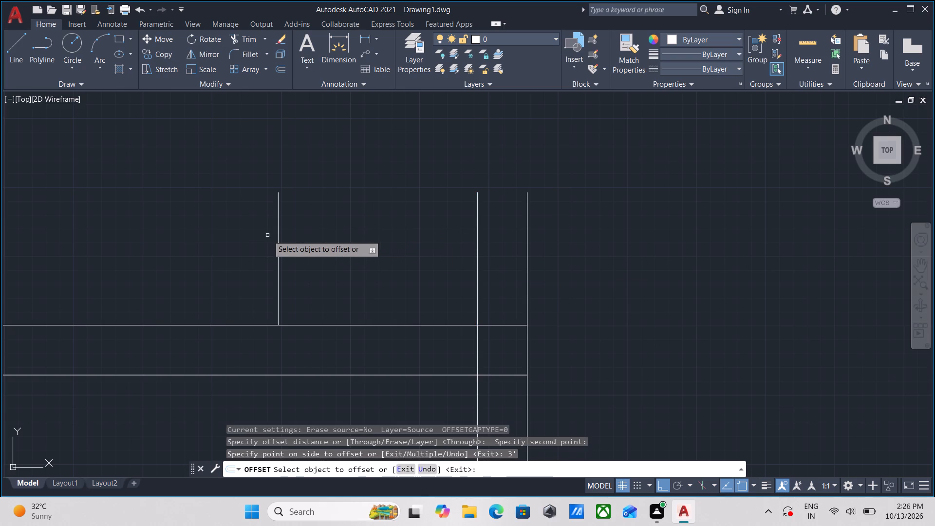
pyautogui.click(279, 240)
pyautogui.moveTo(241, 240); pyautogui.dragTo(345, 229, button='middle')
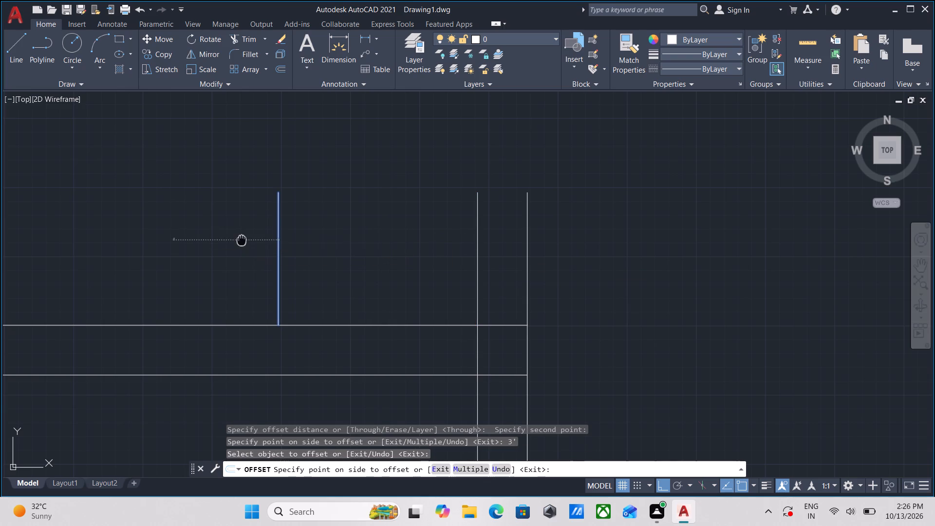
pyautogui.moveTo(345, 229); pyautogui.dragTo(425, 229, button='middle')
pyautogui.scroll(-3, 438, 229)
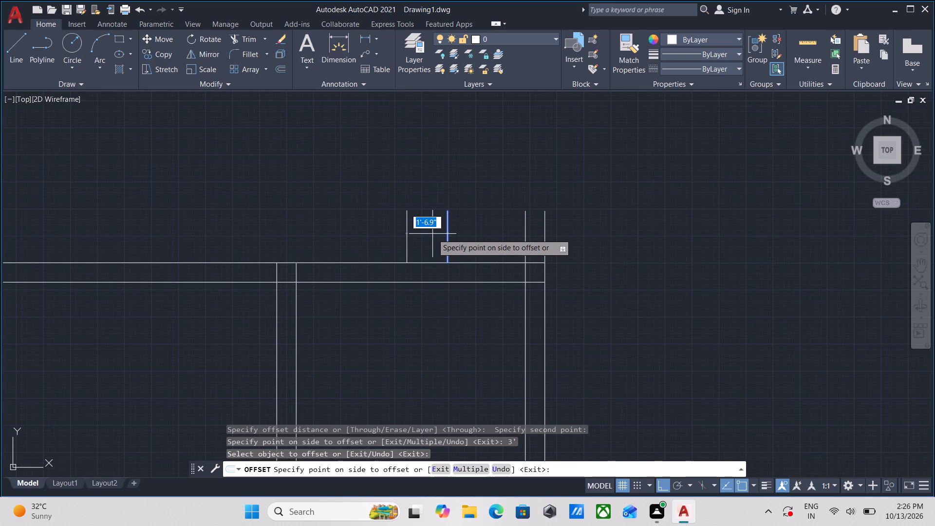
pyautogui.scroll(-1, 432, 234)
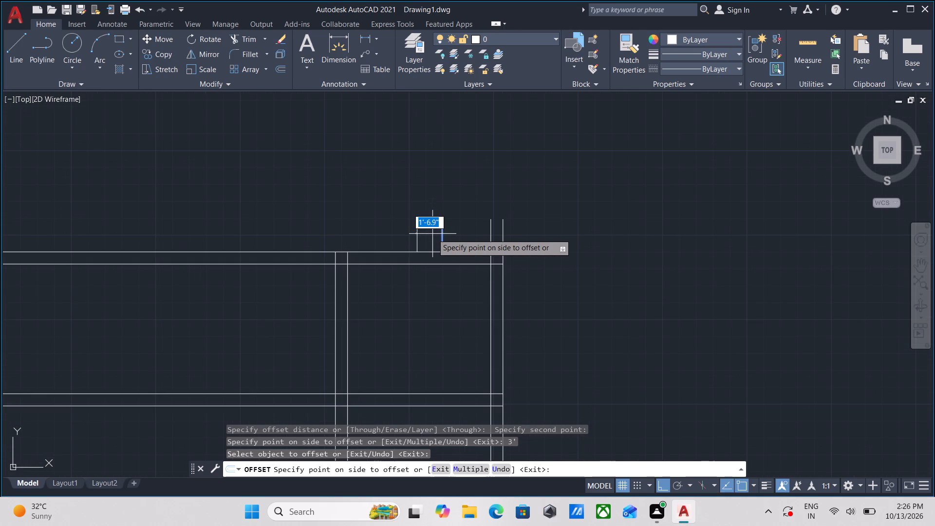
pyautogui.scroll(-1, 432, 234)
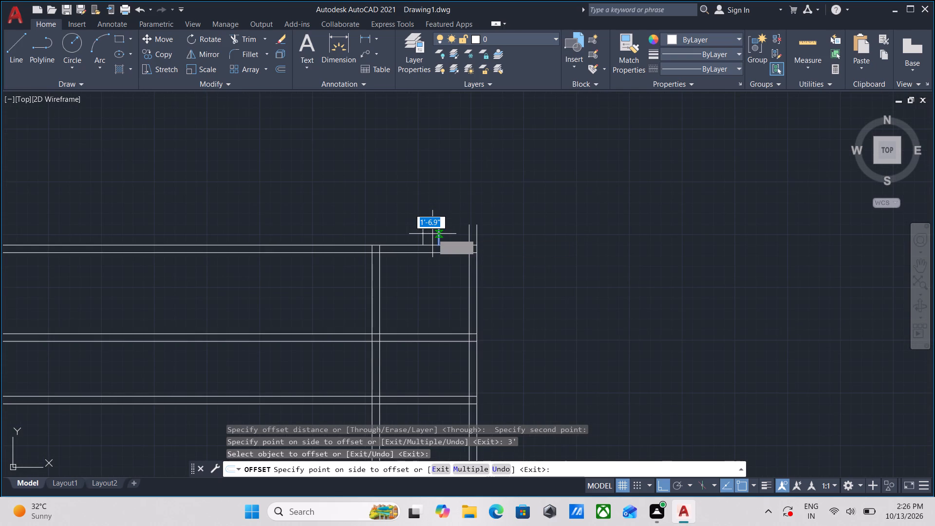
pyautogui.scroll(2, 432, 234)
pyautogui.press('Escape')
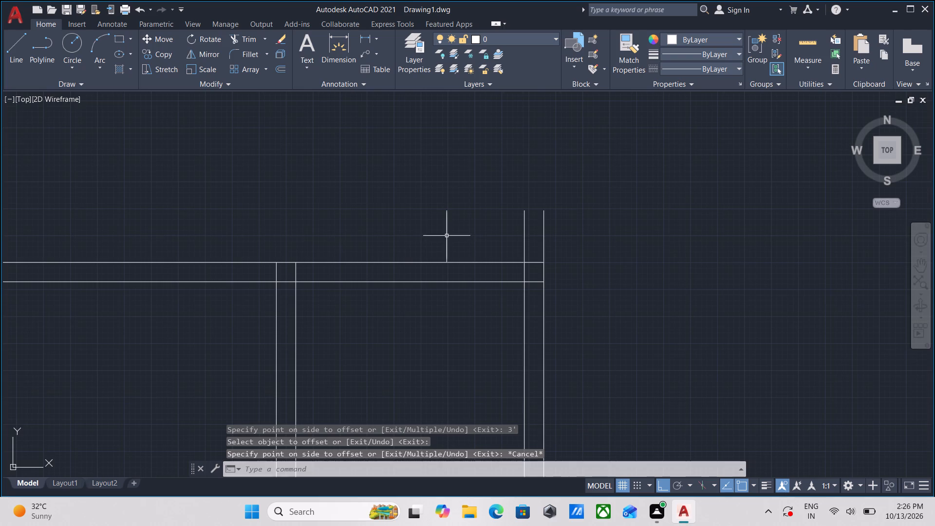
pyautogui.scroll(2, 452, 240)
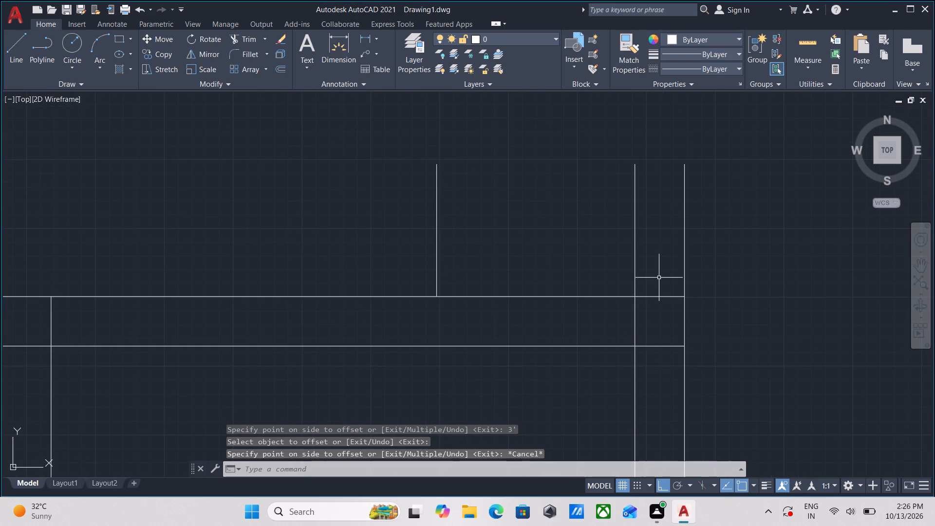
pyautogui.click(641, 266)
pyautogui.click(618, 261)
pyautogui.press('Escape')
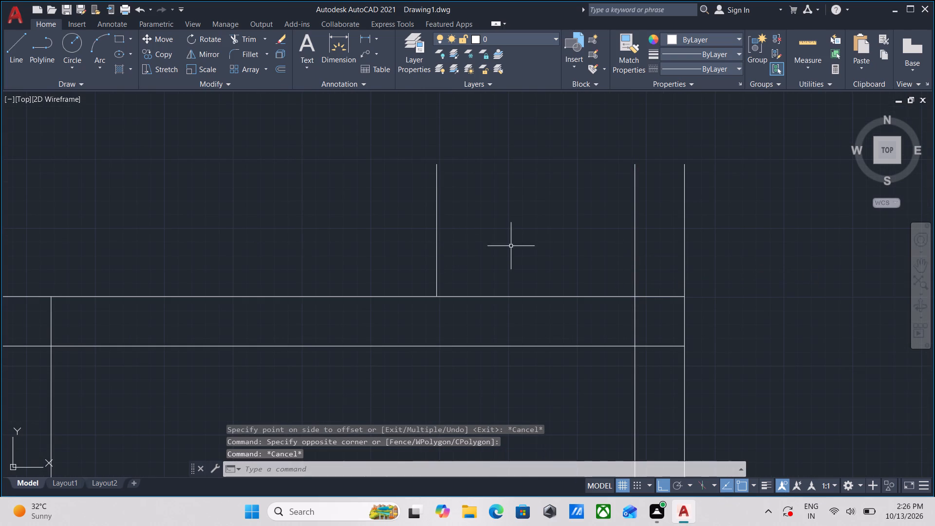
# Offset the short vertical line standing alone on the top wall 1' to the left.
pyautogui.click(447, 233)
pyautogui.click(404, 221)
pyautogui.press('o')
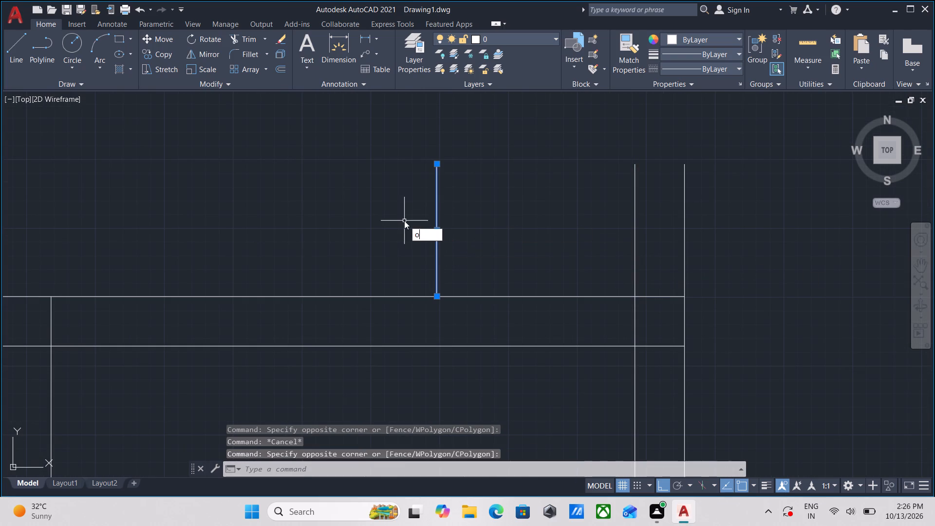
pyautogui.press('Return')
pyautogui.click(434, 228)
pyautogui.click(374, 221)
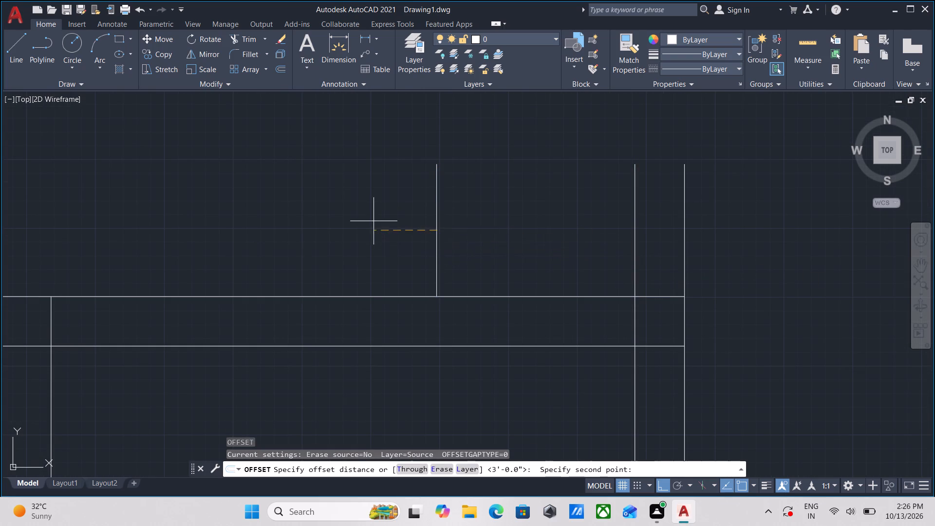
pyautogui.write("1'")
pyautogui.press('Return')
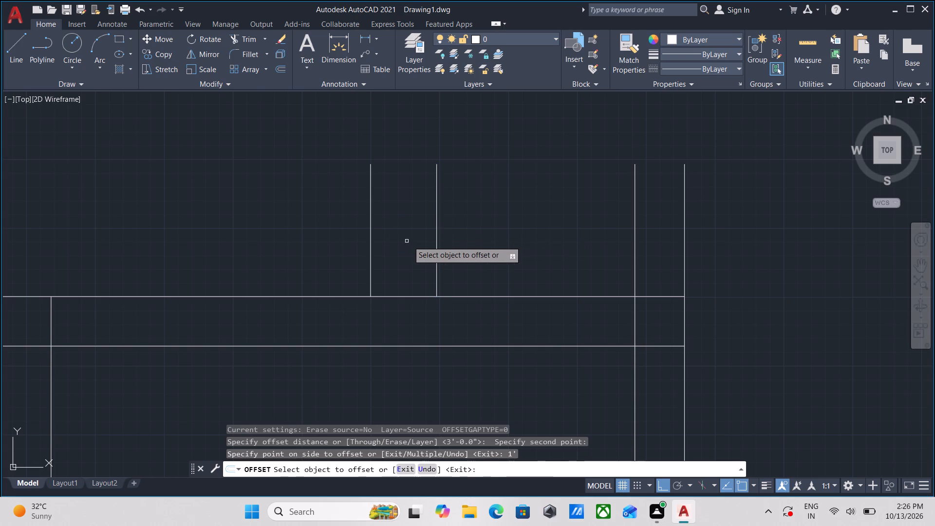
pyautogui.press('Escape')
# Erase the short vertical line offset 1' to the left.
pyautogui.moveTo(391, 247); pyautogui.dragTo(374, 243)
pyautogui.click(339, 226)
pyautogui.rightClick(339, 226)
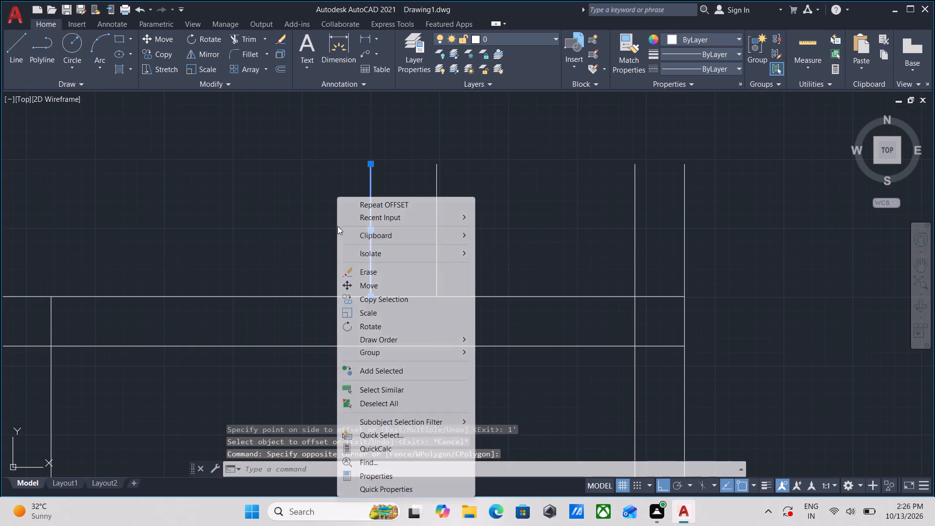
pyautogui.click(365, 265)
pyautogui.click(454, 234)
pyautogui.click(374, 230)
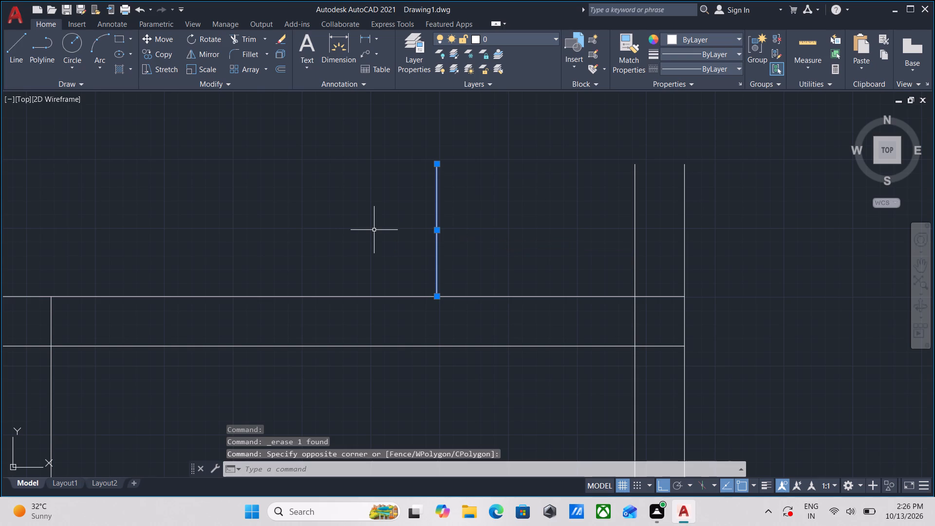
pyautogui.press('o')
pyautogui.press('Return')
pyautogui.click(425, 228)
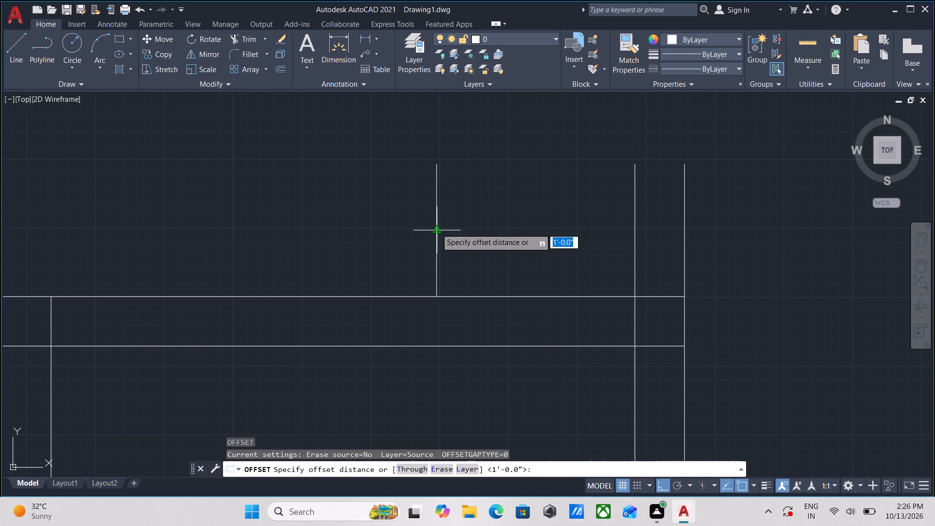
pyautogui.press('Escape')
# Offset the short vertical line standing alone on the top wall 9" to the left.
pyautogui.click(458, 245)
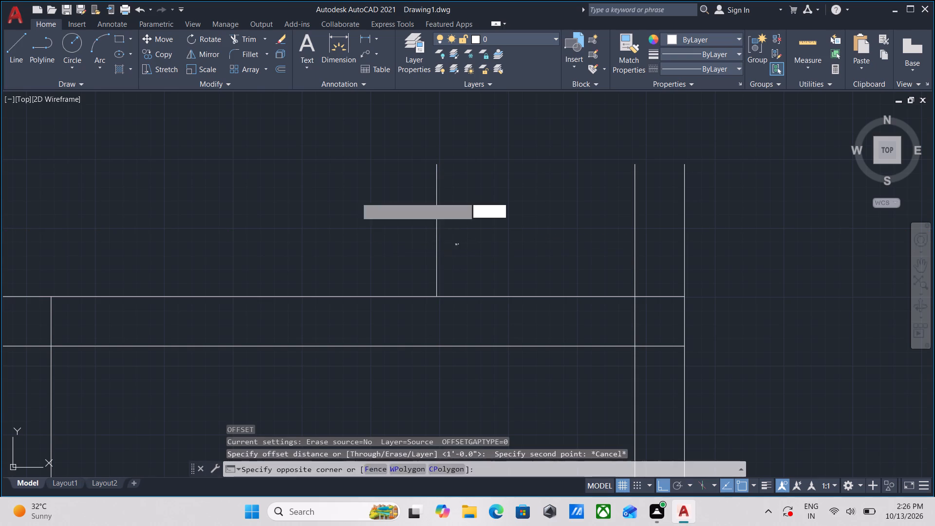
pyautogui.click(351, 196)
pyautogui.press('o')
pyautogui.press('Return')
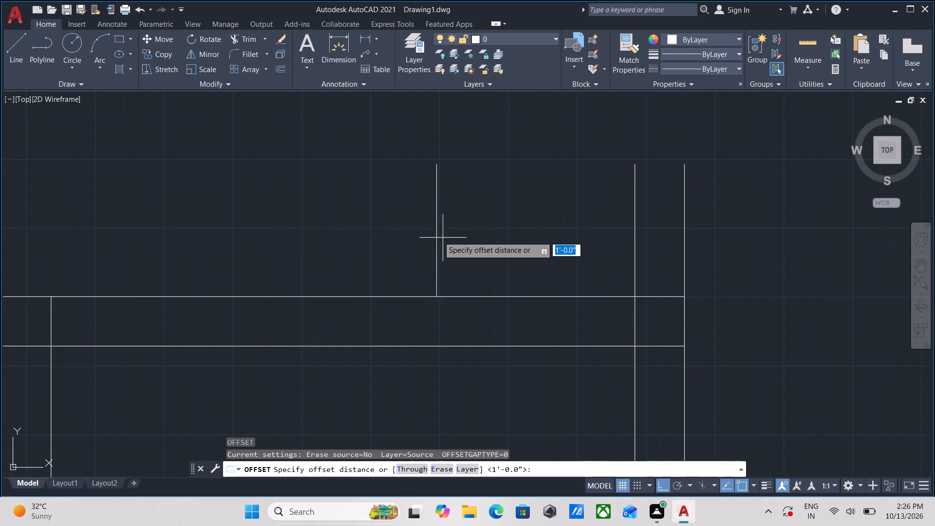
pyautogui.click(435, 227)
pyautogui.click(407, 228)
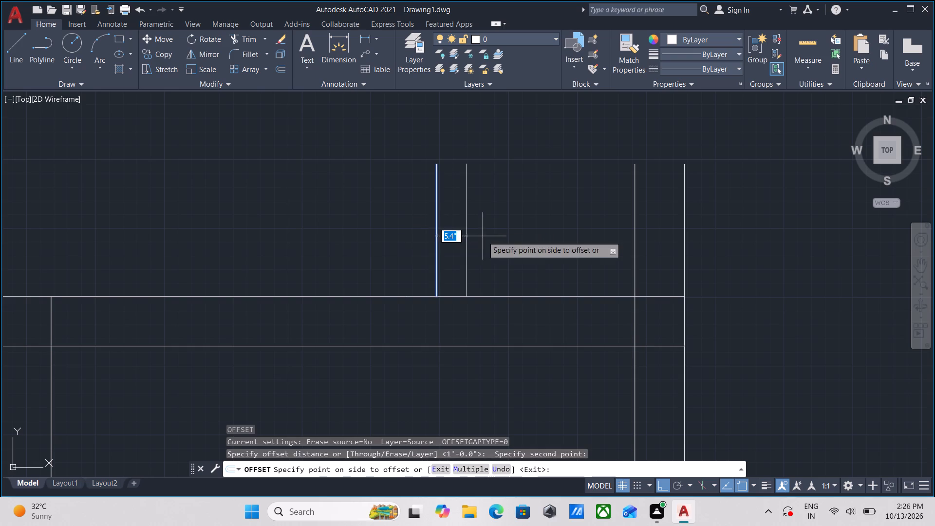
pyautogui.press('9')
pyautogui.press('Return')
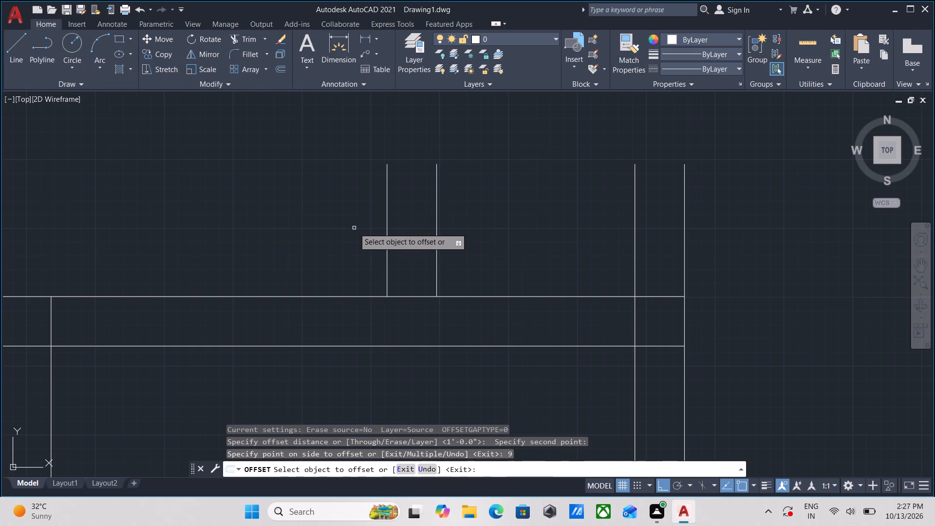
pyautogui.scroll(-1, 412, 247)
pyautogui.press('Escape')
# Close the top of the new 9" wall stub with a horizontal line between its two upper endpoints.
pyautogui.press('l')
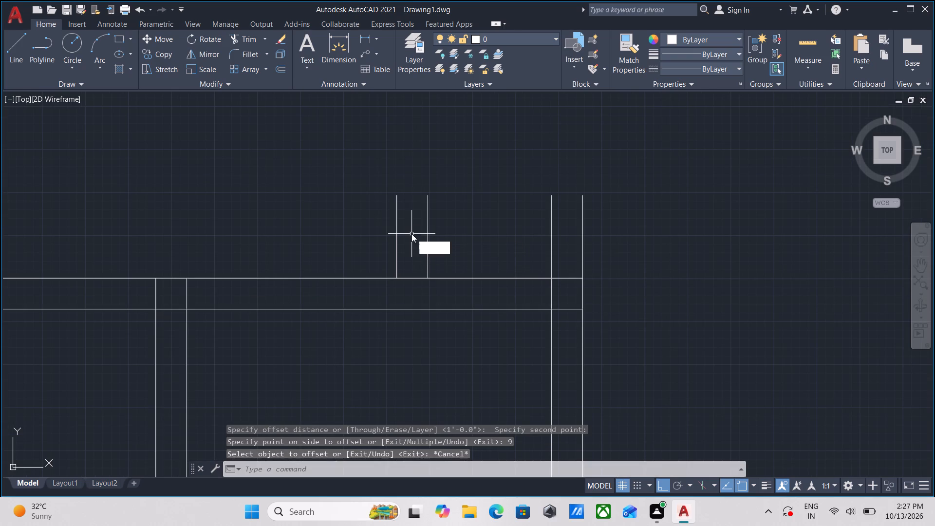
pyautogui.press('Return')
pyautogui.scroll(3, 409, 216)
pyautogui.click(362, 139)
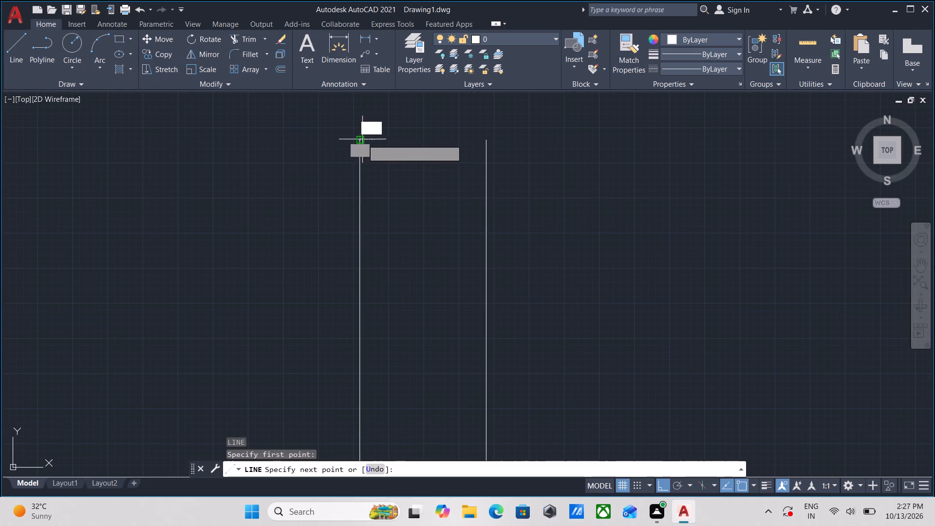
pyautogui.click(488, 142)
pyautogui.press('Escape')
# Close the top of the wall stub at the right end of the top wall with a horizontal line between its upper endpoints.
pyautogui.scroll(-4, 501, 140)
pyautogui.moveTo(553, 150); pyautogui.dragTo(476, 158, button='middle')
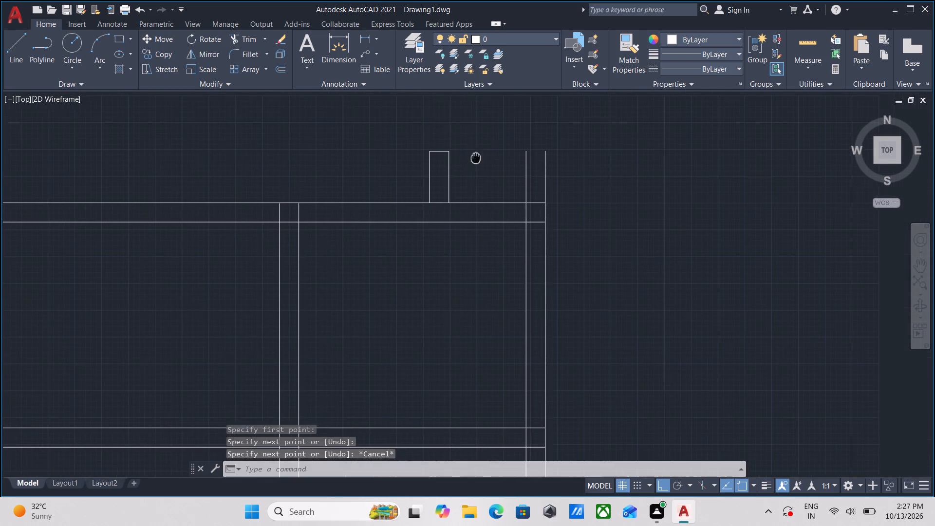
pyautogui.press('l')
pyautogui.press('Return')
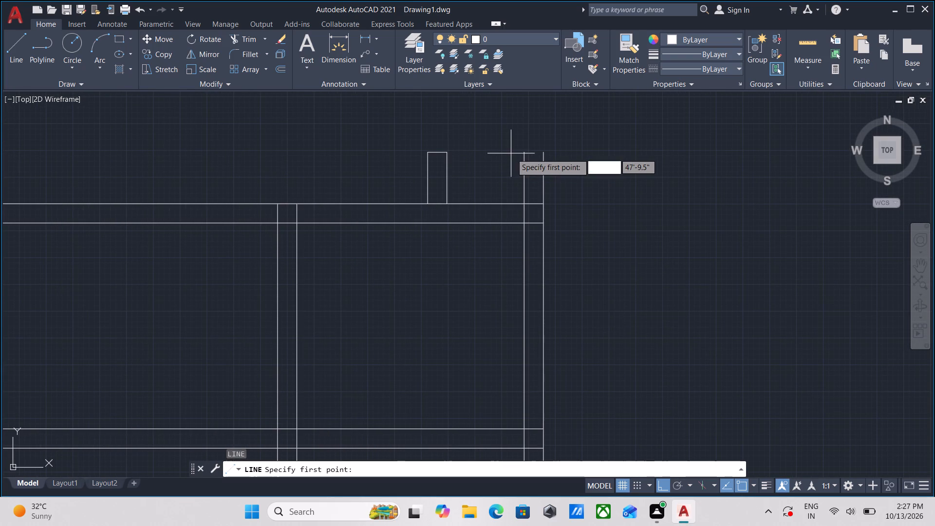
pyautogui.scroll(2, 518, 154)
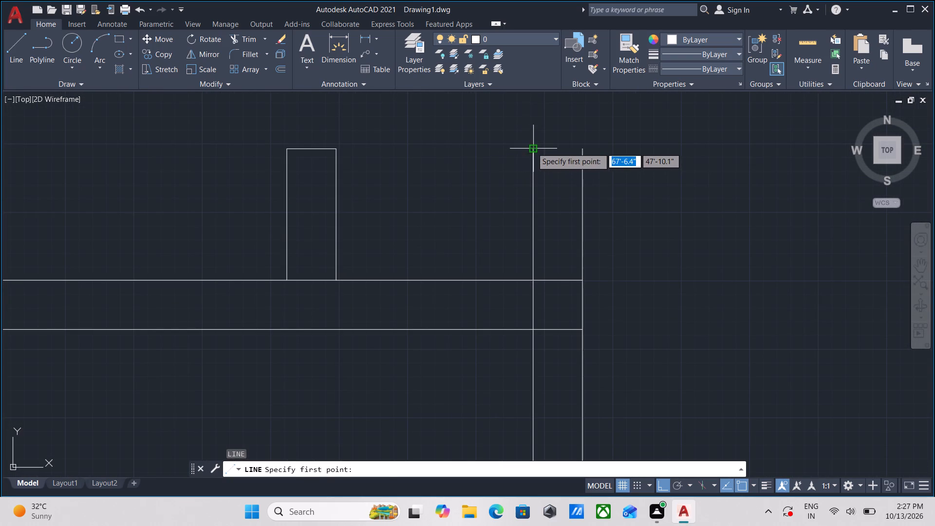
pyautogui.click(532, 148)
pyautogui.click(583, 150)
pyautogui.press('Escape')
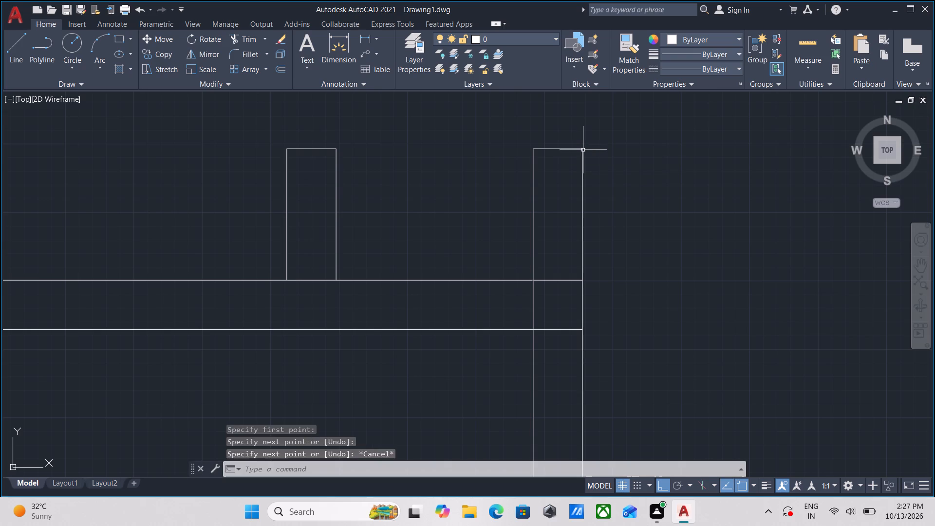
# Trim the line segments crossing inside both junctions where the two wall stubs meet the top wall.
pyautogui.moveTo(501, 259); pyautogui.dragTo(518, 225, button='middle')
pyautogui.middleClick(440, 280)
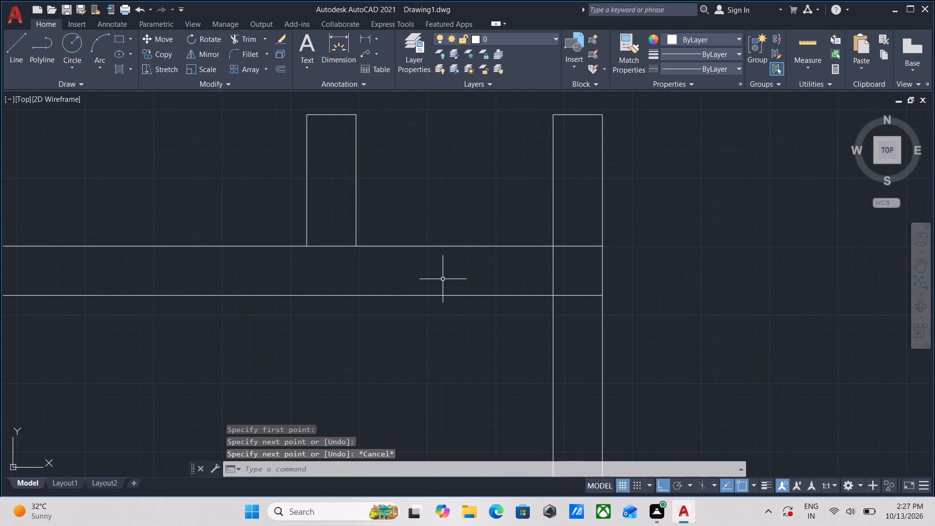
pyautogui.write('tr')
pyautogui.press('Return')
pyautogui.scroll(1, 287, 236)
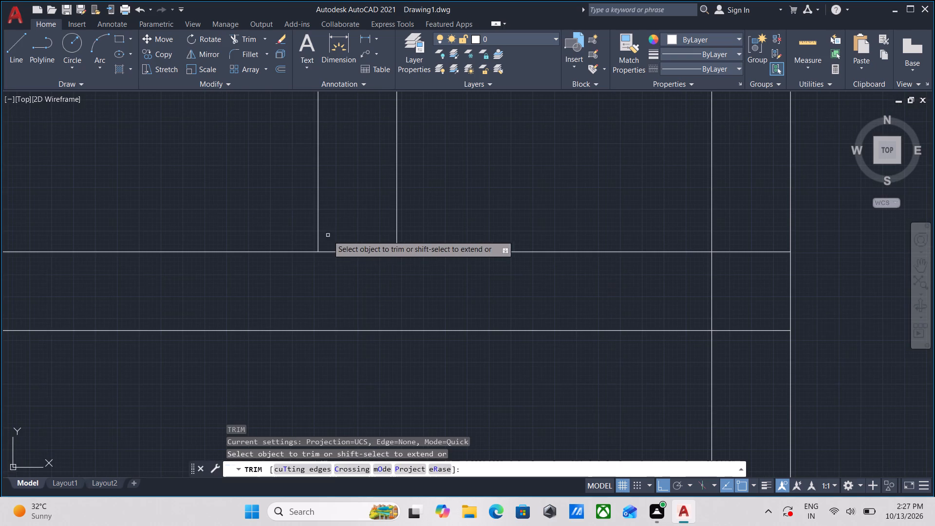
pyautogui.click(344, 226)
pyautogui.click(348, 269)
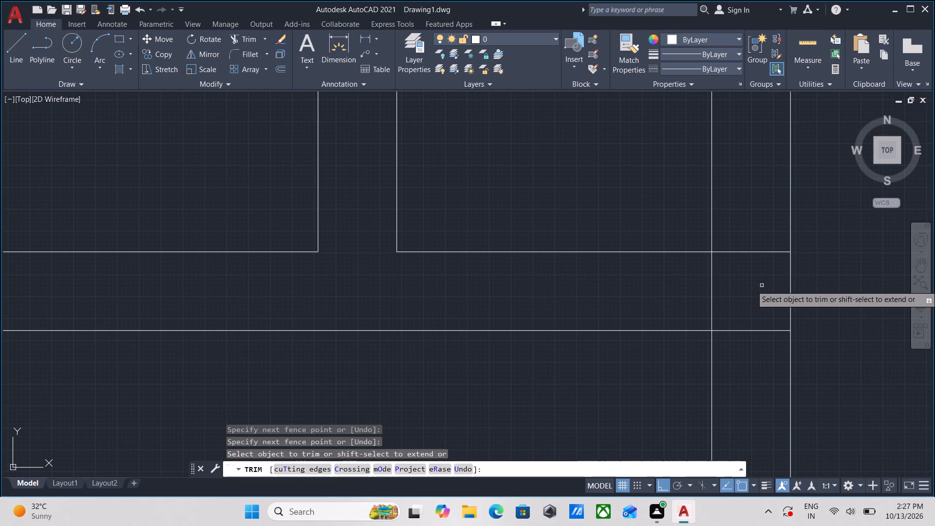
pyautogui.click(697, 285)
pyautogui.click(730, 283)
pyautogui.click(744, 277)
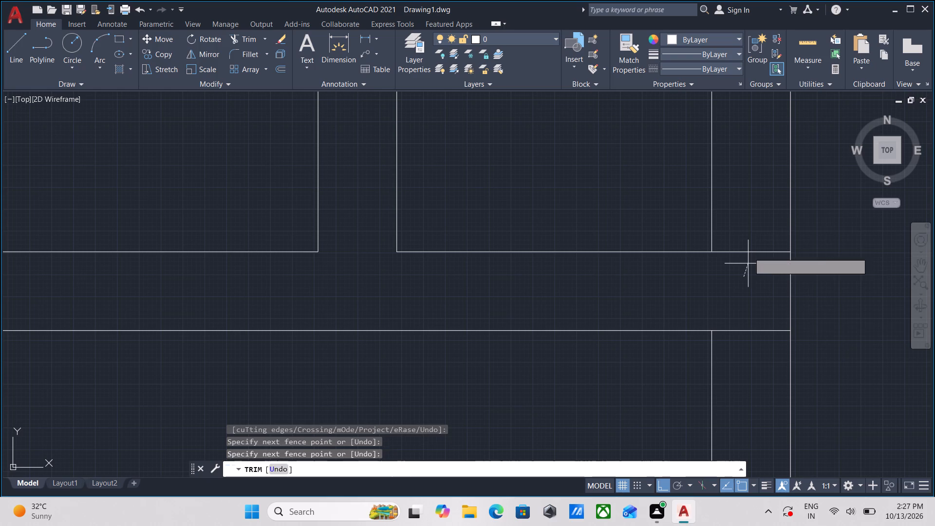
pyautogui.click(749, 223)
pyautogui.click(757, 272)
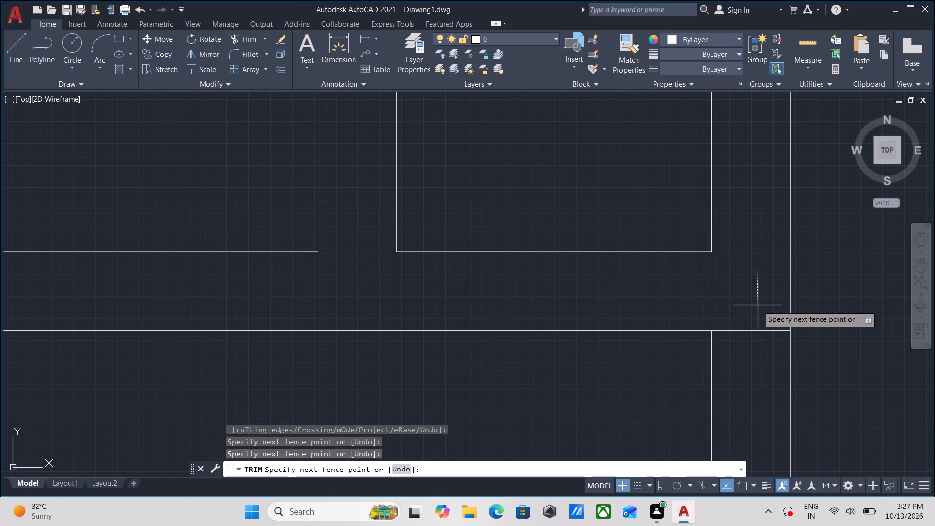
pyautogui.press('Escape')
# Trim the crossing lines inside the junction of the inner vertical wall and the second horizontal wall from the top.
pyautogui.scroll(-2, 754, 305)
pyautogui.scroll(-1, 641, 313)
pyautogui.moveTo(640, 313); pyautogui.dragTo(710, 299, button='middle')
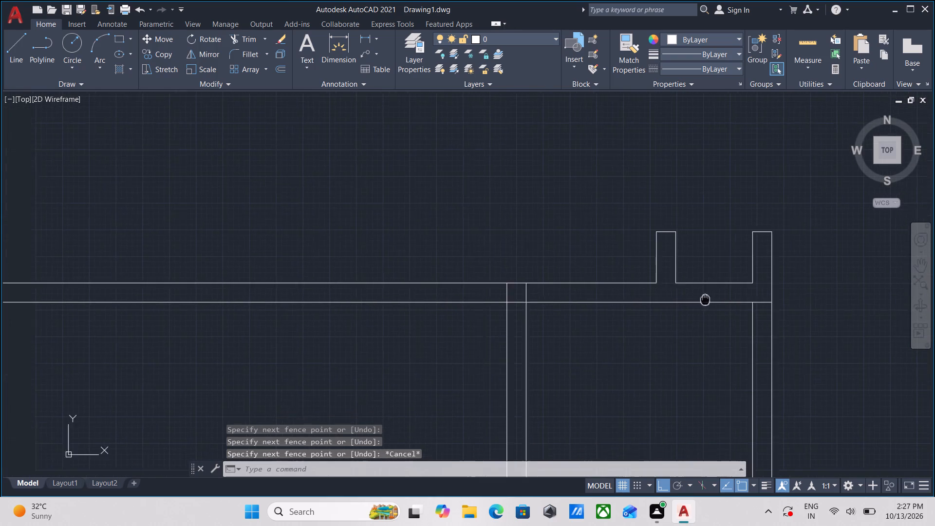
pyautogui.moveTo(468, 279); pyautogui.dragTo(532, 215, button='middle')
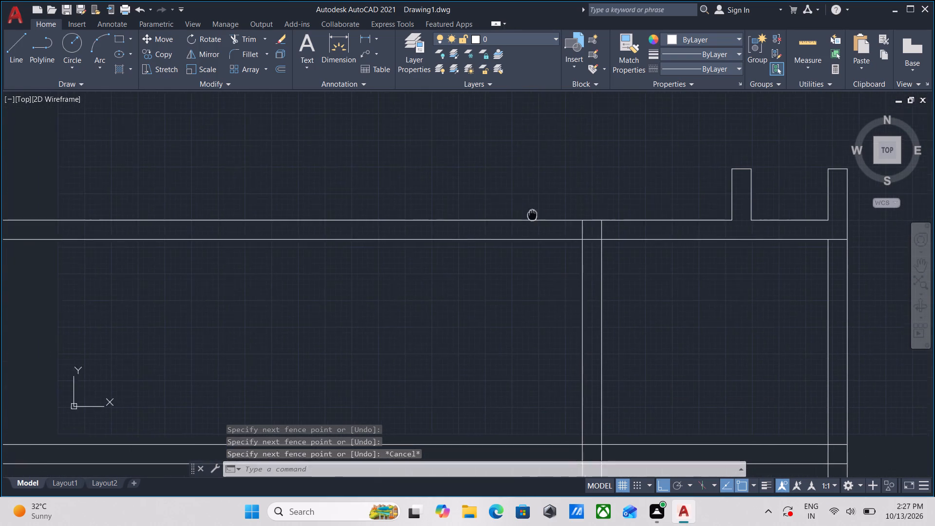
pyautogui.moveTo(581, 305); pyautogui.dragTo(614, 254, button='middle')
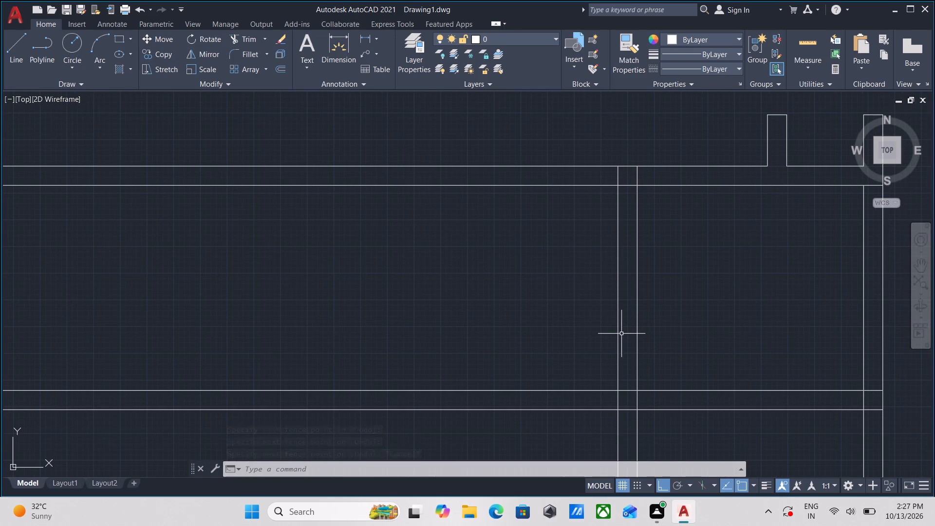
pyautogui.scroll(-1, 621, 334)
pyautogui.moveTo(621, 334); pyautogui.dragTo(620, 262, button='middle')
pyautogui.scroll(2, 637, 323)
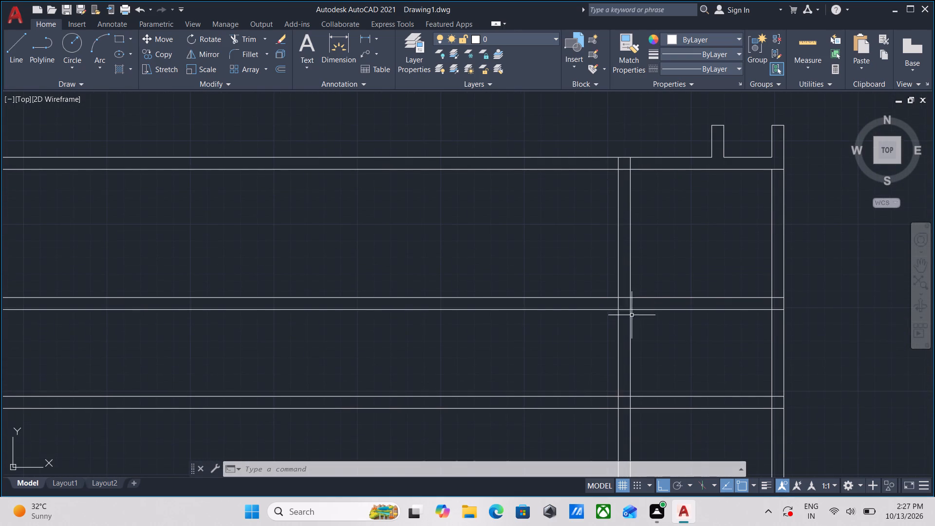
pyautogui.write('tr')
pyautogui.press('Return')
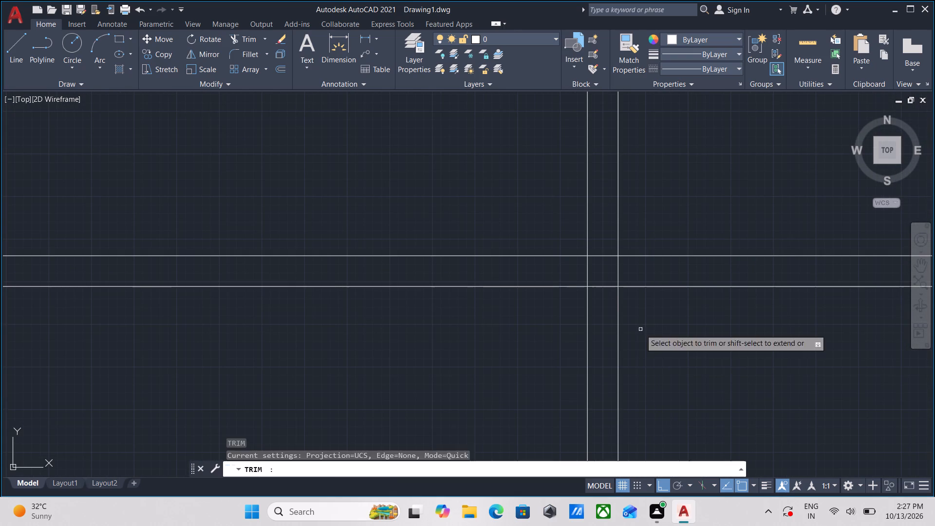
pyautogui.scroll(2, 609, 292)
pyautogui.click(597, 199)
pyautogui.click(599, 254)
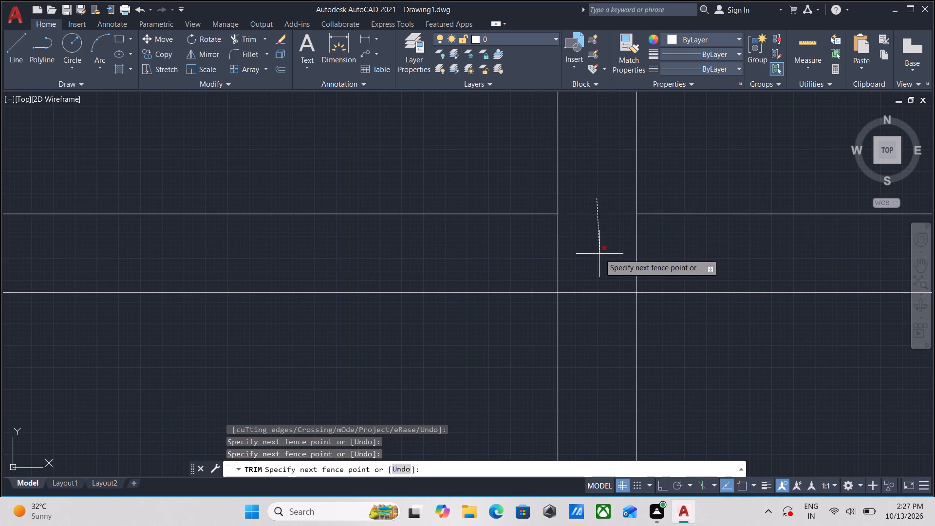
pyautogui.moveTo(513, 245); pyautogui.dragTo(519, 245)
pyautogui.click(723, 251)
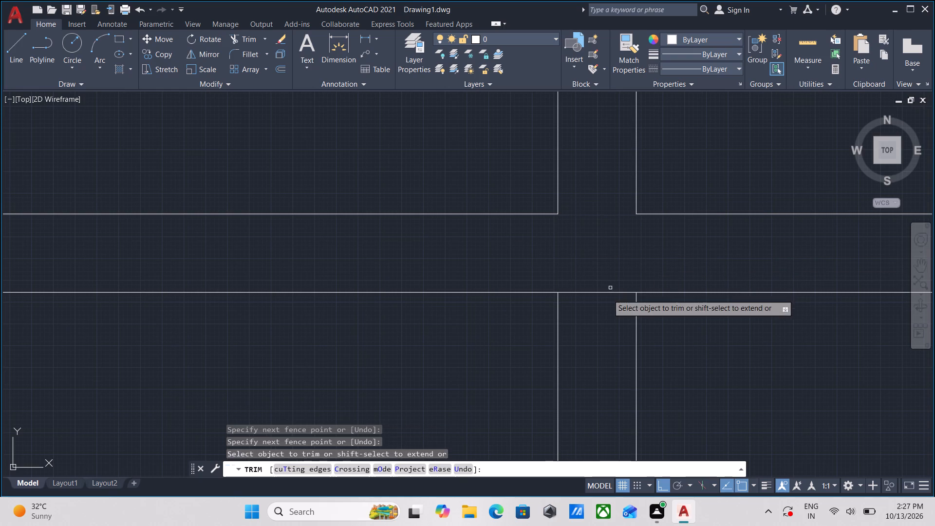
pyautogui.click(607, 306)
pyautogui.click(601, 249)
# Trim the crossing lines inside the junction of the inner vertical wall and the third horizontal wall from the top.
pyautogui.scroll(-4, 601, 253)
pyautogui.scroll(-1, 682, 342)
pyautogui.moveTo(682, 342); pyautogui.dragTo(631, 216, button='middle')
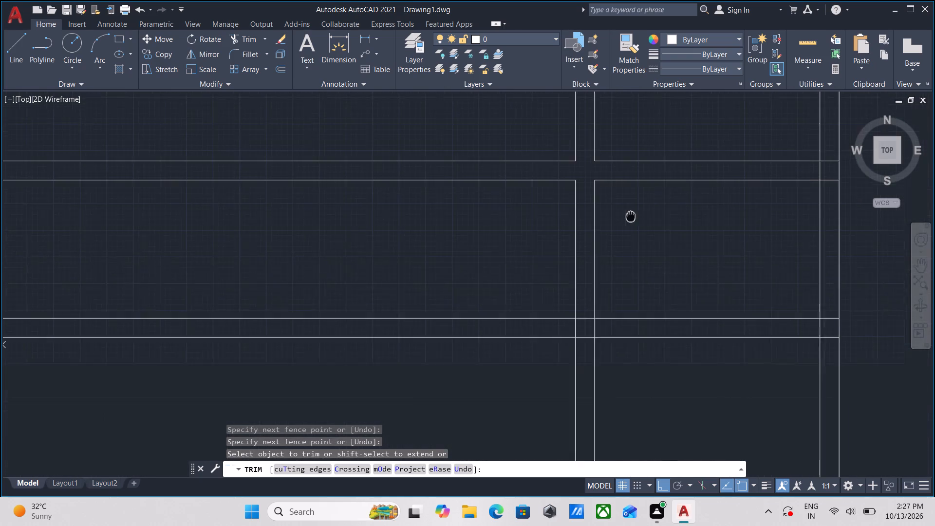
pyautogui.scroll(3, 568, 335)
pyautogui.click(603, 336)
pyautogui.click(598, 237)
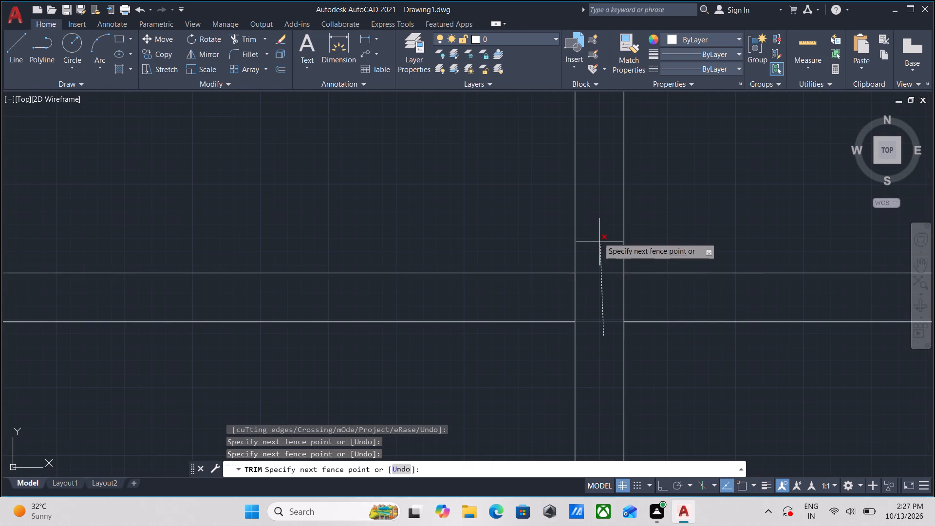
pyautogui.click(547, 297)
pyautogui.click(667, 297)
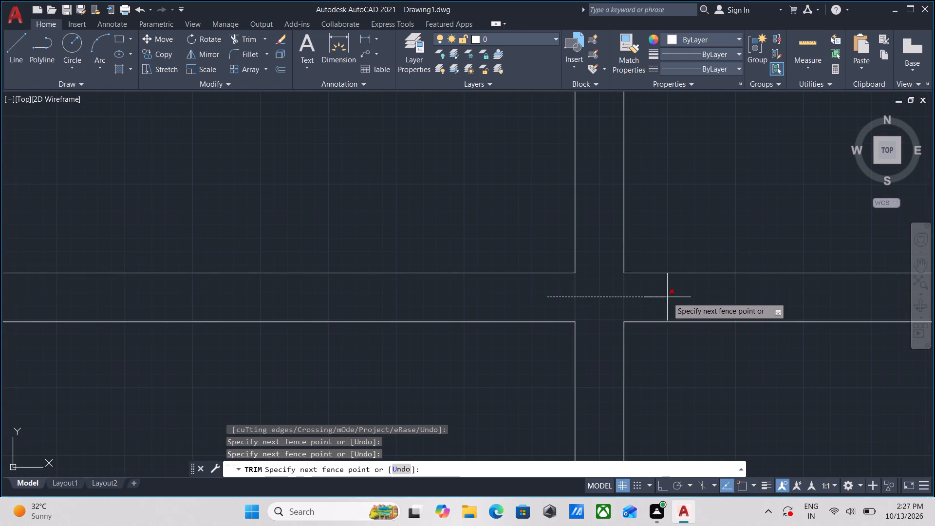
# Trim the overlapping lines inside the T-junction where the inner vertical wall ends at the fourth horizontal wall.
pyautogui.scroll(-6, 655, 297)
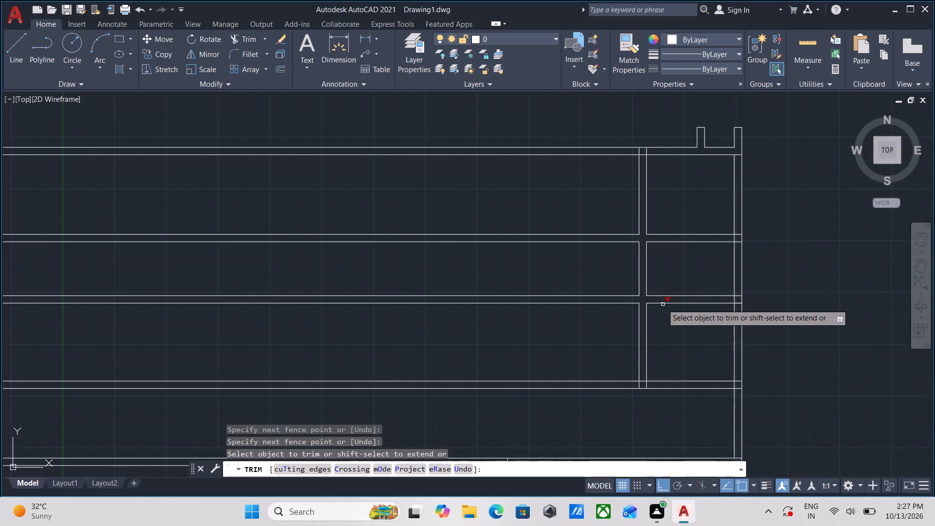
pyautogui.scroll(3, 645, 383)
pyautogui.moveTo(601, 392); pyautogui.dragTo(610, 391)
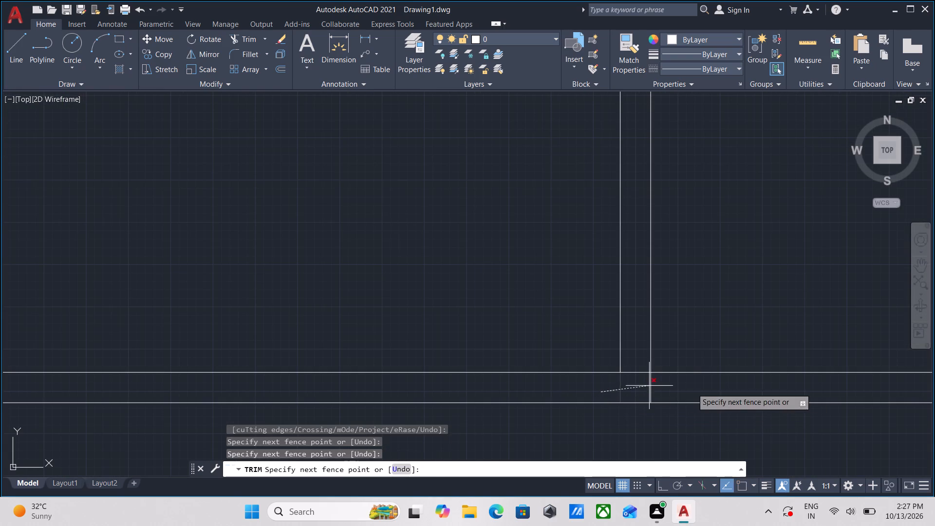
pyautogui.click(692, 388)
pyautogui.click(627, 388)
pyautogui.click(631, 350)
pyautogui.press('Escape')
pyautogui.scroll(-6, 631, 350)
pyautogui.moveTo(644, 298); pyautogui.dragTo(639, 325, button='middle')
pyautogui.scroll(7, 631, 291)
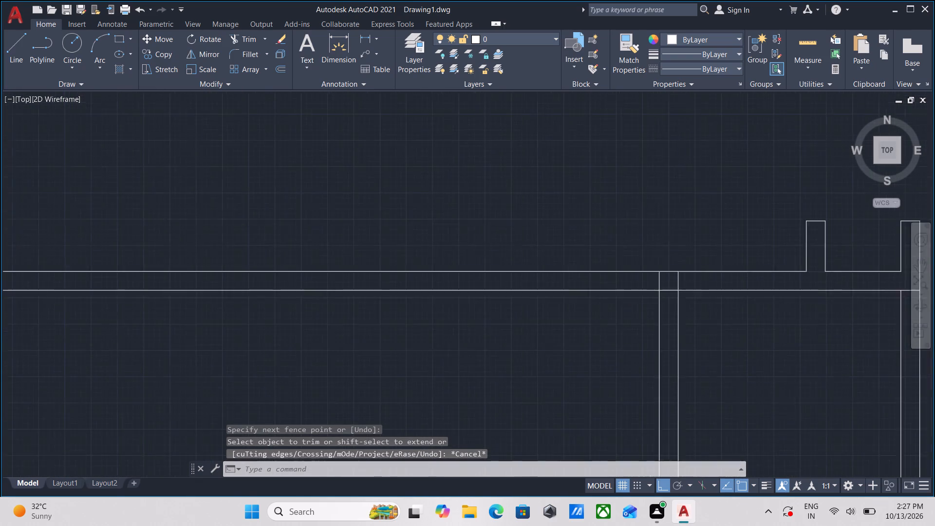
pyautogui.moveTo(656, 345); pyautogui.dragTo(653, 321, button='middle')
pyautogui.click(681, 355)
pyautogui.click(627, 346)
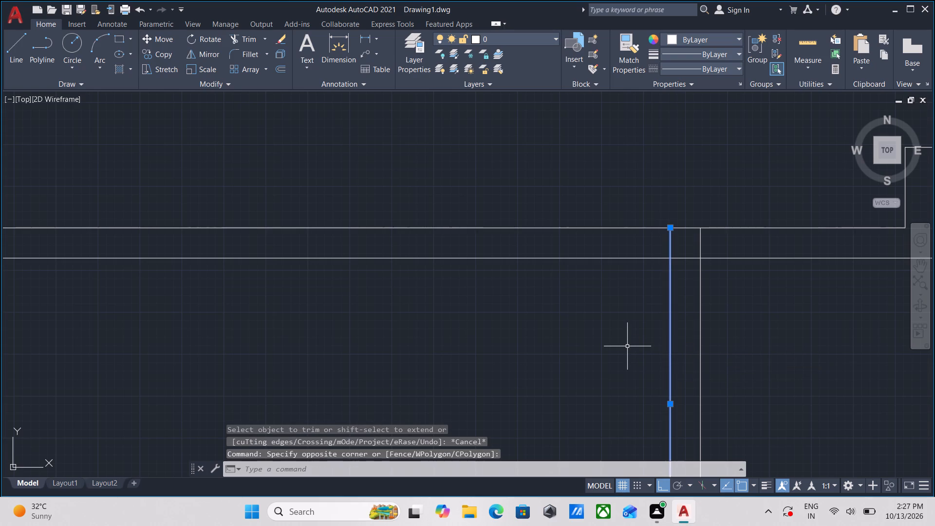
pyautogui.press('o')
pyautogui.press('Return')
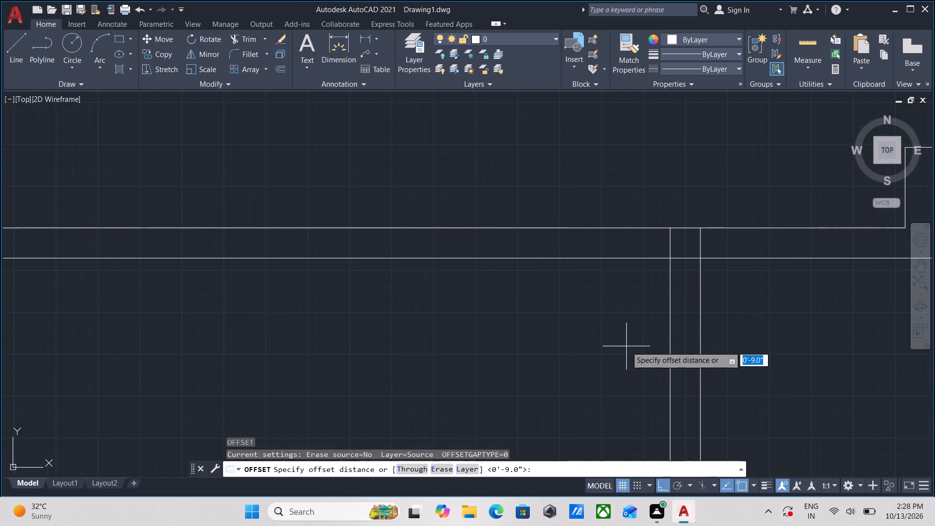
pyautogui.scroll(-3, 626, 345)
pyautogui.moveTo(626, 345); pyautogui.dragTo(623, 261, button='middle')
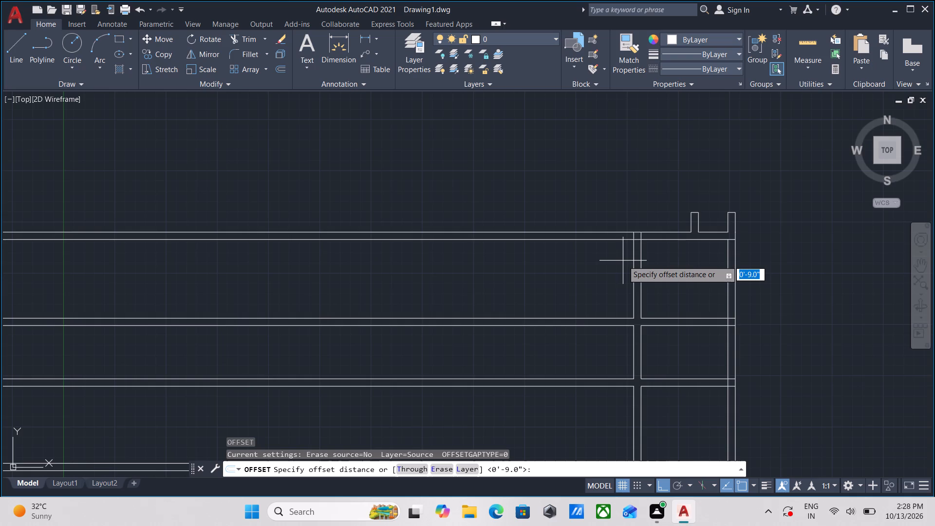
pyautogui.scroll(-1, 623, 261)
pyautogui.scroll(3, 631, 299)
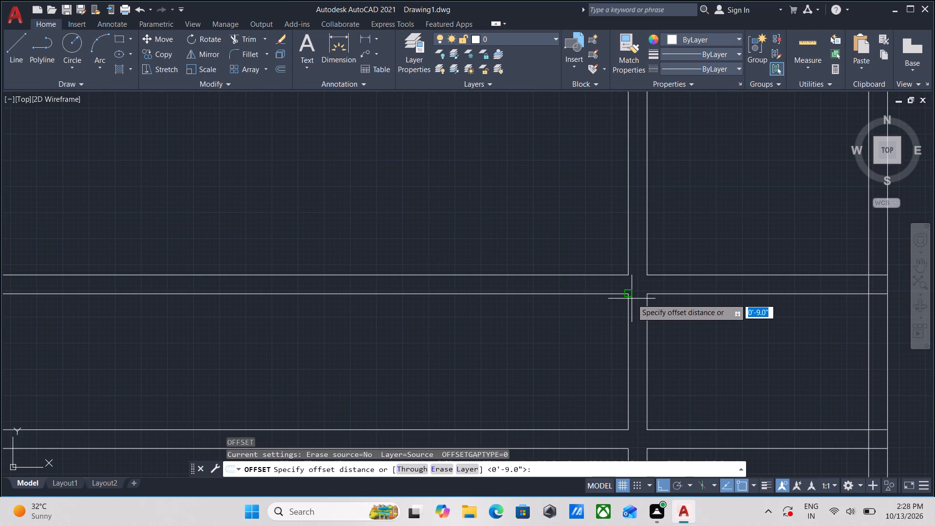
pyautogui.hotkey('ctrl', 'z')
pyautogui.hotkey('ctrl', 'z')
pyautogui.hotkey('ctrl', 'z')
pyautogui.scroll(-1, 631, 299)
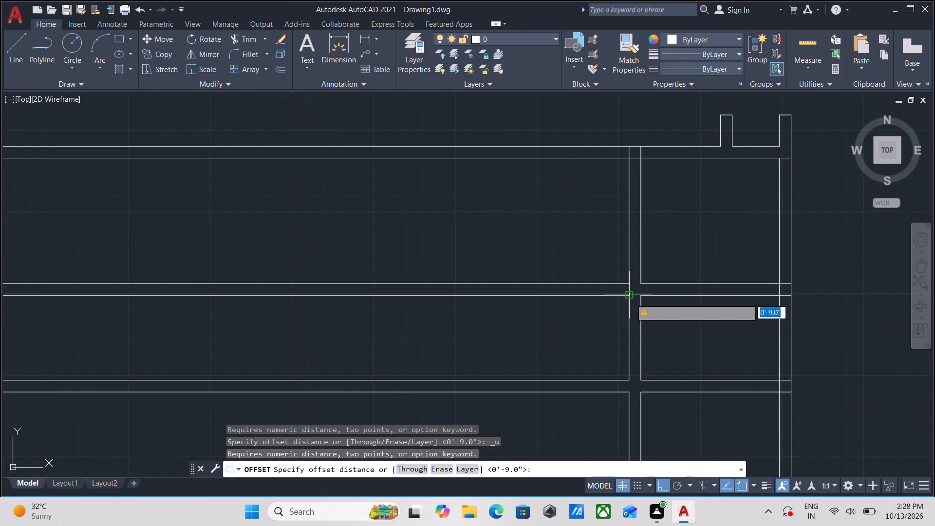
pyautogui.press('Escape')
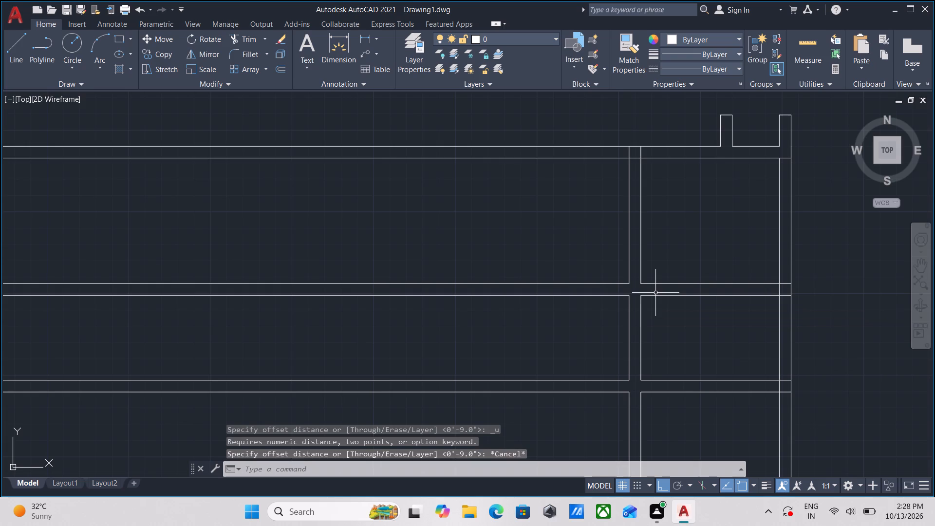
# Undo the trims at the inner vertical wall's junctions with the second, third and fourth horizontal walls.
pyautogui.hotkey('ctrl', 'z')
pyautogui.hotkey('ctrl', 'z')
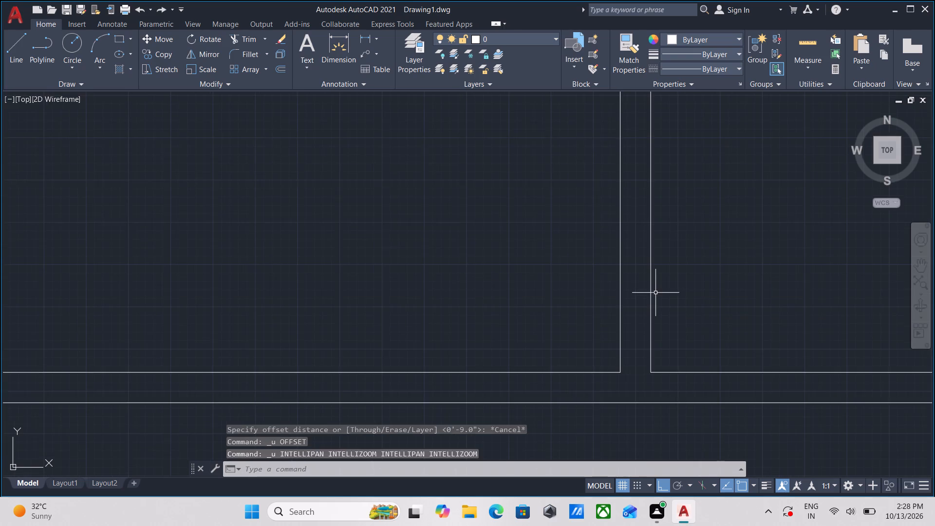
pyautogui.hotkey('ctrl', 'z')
# Examine the inner vertical wall and its crossings with the horizontal walls beneath the wall stubs.
pyautogui.scroll(-6, 655, 293)
pyautogui.scroll(2, 656, 304)
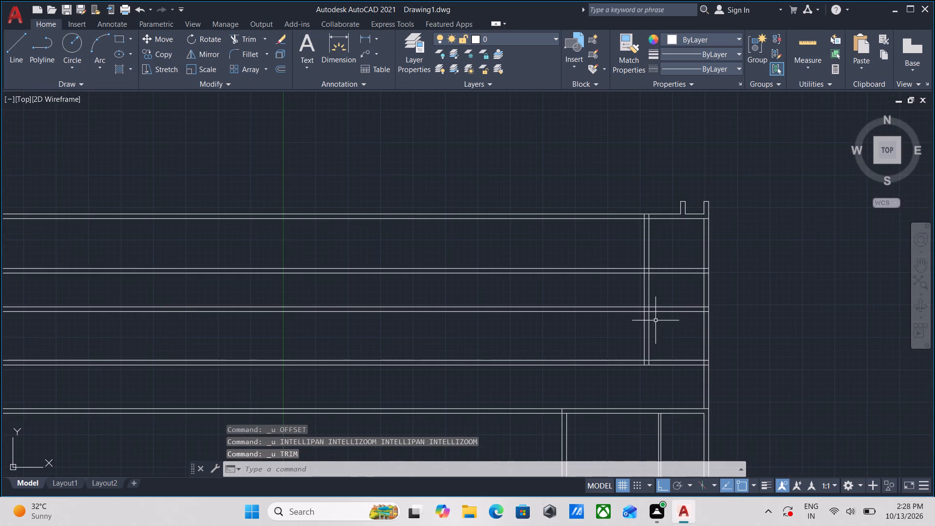
pyautogui.scroll(2, 650, 330)
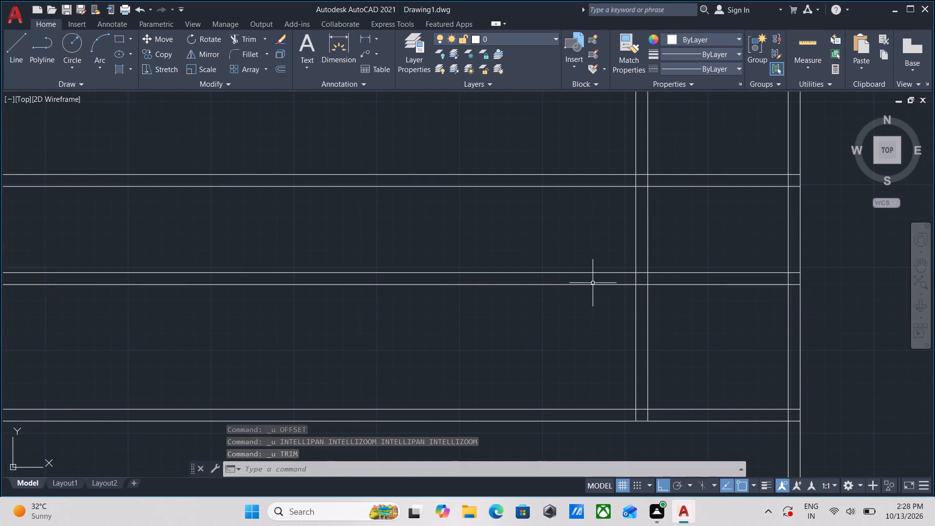
pyautogui.scroll(-1, 640, 317)
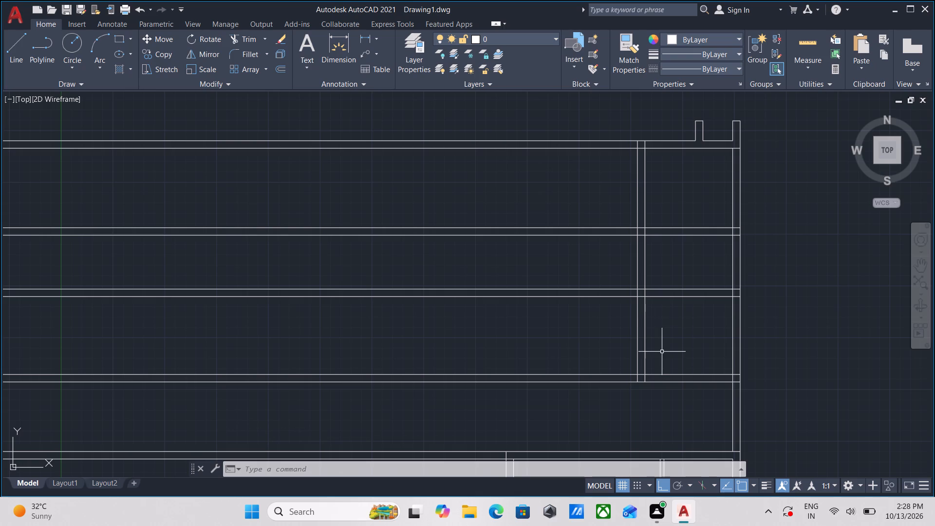
pyautogui.moveTo(662, 352); pyautogui.dragTo(652, 310, button='middle')
pyautogui.middleClick(652, 309)
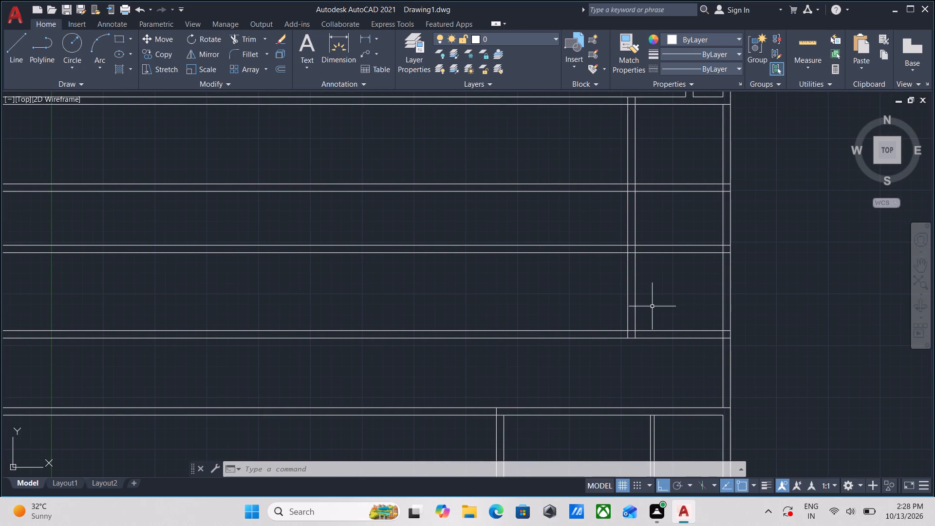
pyautogui.scroll(1, 652, 306)
pyautogui.scroll(-2, 651, 306)
pyautogui.moveTo(651, 301); pyautogui.dragTo(663, 318, button='middle')
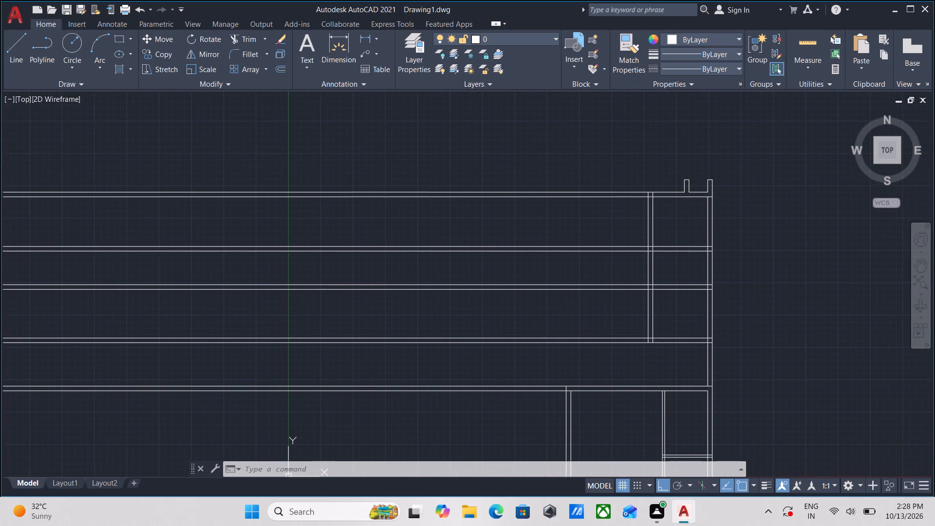
pyautogui.moveTo(651, 311); pyautogui.dragTo(653, 322, button='middle')
pyautogui.scroll(3, 651, 330)
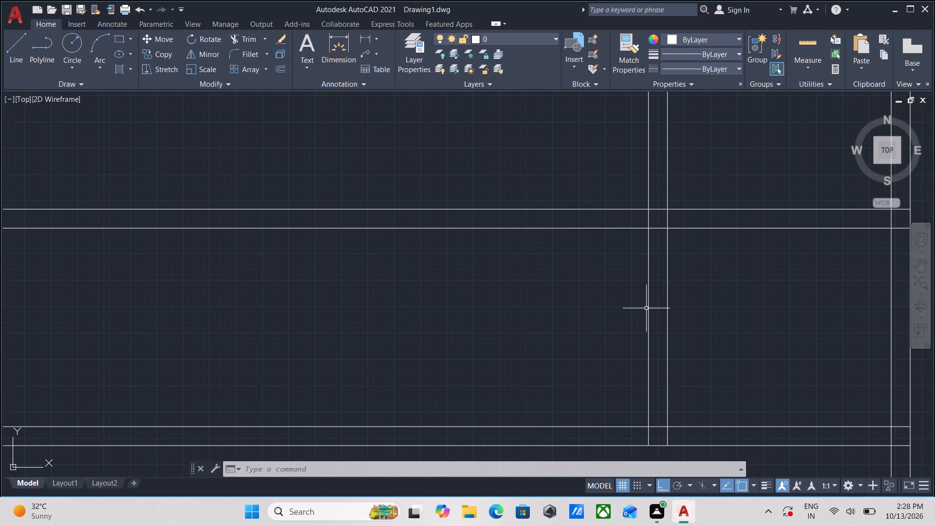
# Trim the crossing lines where the inner vertical wall meets the third horizontal wall from the top, keeping that wall's lower line continuous.
pyautogui.scroll(-2, 638, 308)
pyautogui.moveTo(622, 306); pyautogui.dragTo(620, 324, button='middle')
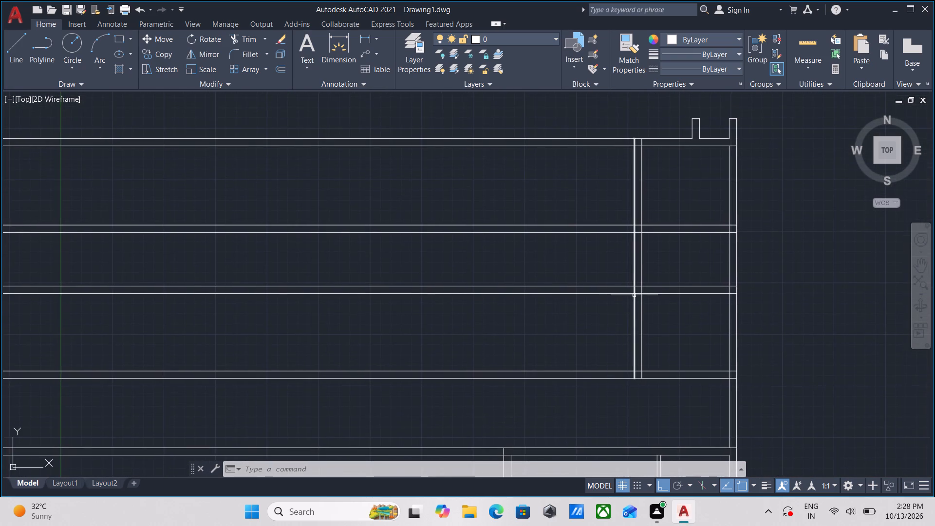
pyautogui.scroll(2, 634, 295)
pyautogui.write('tr')
pyautogui.press('Return')
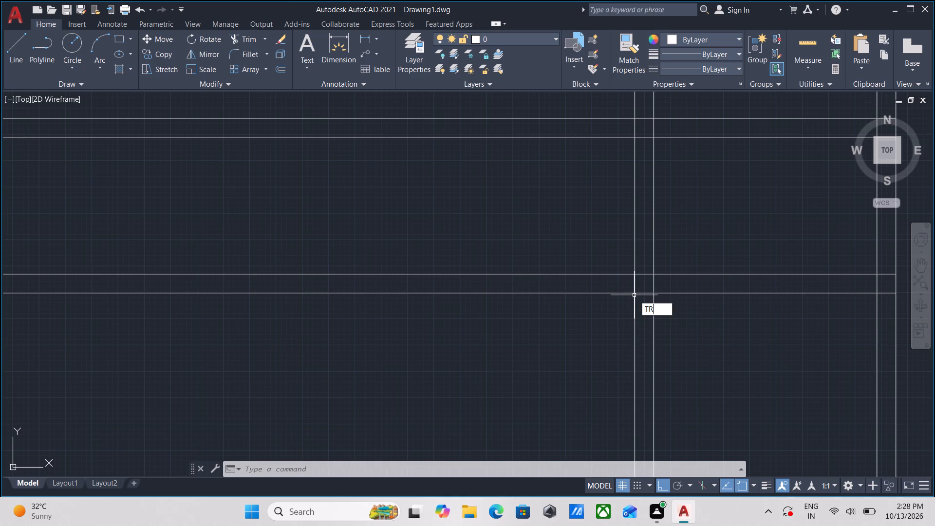
pyautogui.click(619, 284)
pyautogui.click(683, 280)
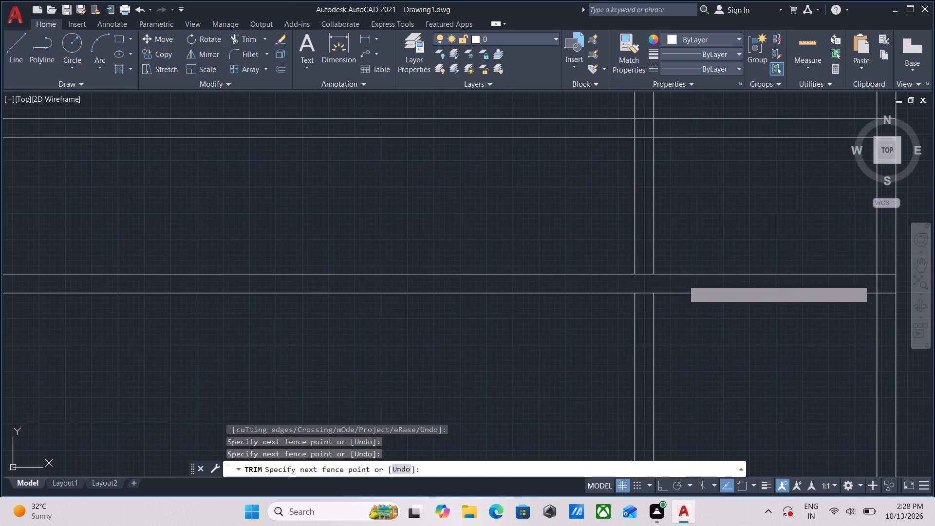
pyautogui.click(637, 283)
pyautogui.click(642, 267)
pyautogui.press('Escape')
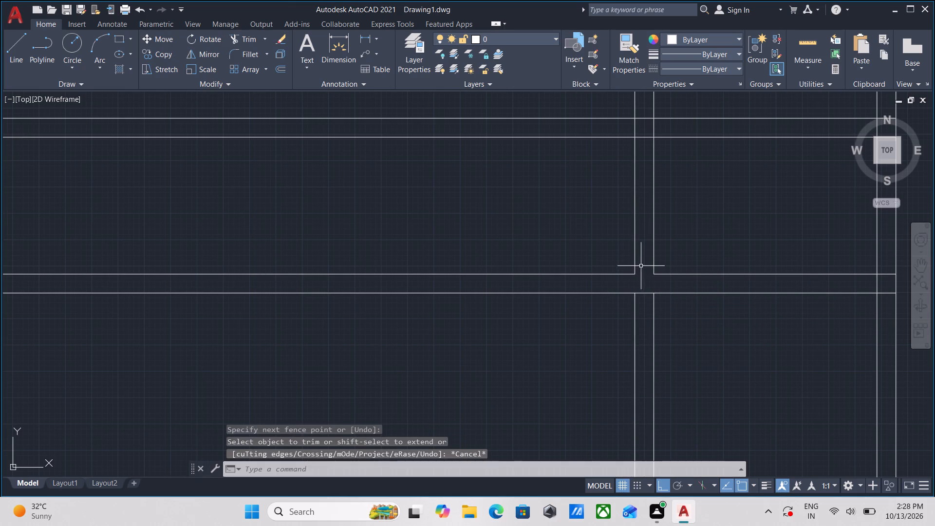
# Offset the inner vertical wall's left line 26'11" to the left, between the top and third horizontal walls.
pyautogui.click(642, 239)
pyautogui.click(598, 226)
pyautogui.moveTo(605, 248); pyautogui.dragTo(637, 318, button='middle')
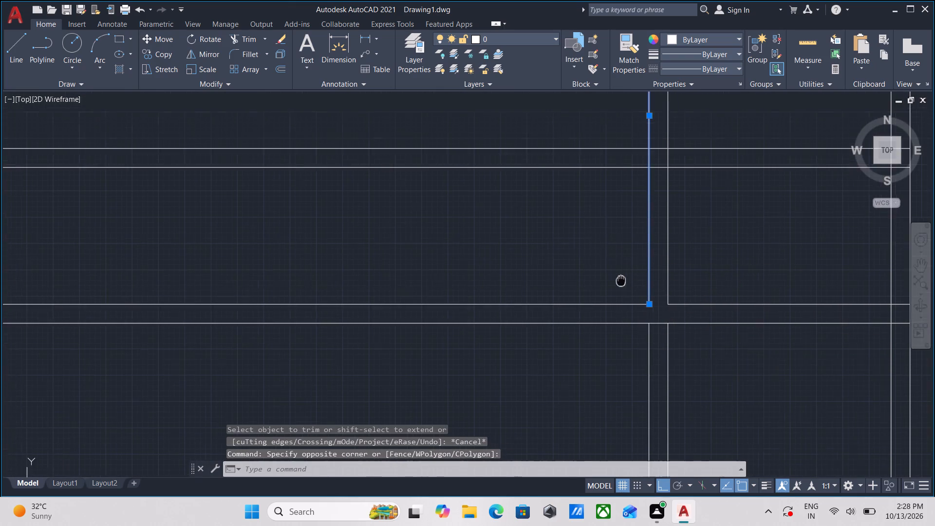
pyautogui.moveTo(637, 318); pyautogui.dragTo(642, 332, button='middle')
pyautogui.scroll(-2, 630, 322)
pyautogui.moveTo(630, 322); pyautogui.dragTo(632, 356, button='middle')
pyautogui.press('o')
pyautogui.press('Return')
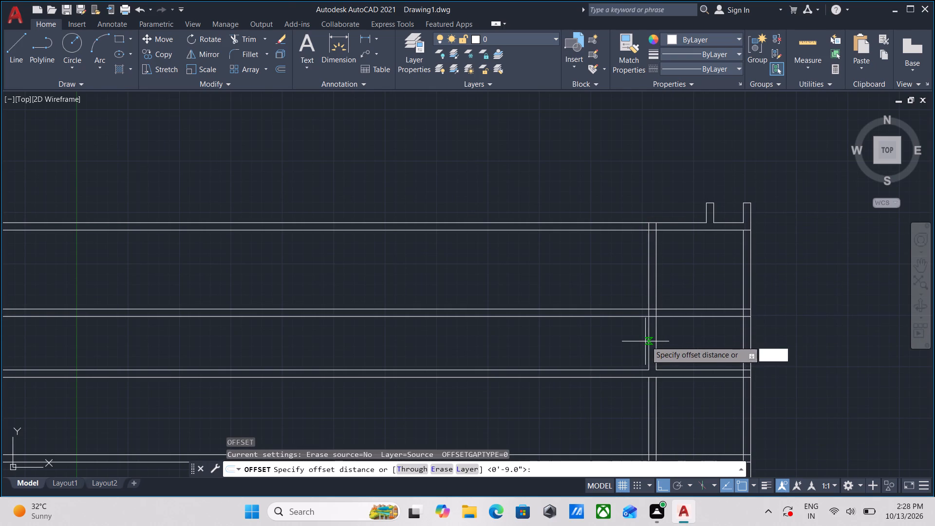
pyautogui.click(647, 339)
pyautogui.click(570, 345)
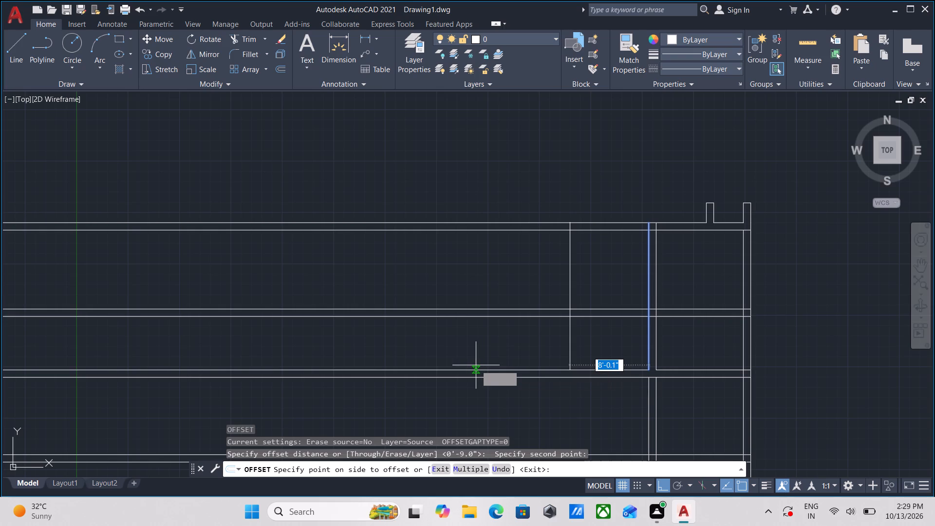
pyautogui.press('2')
pyautogui.write("6'11")
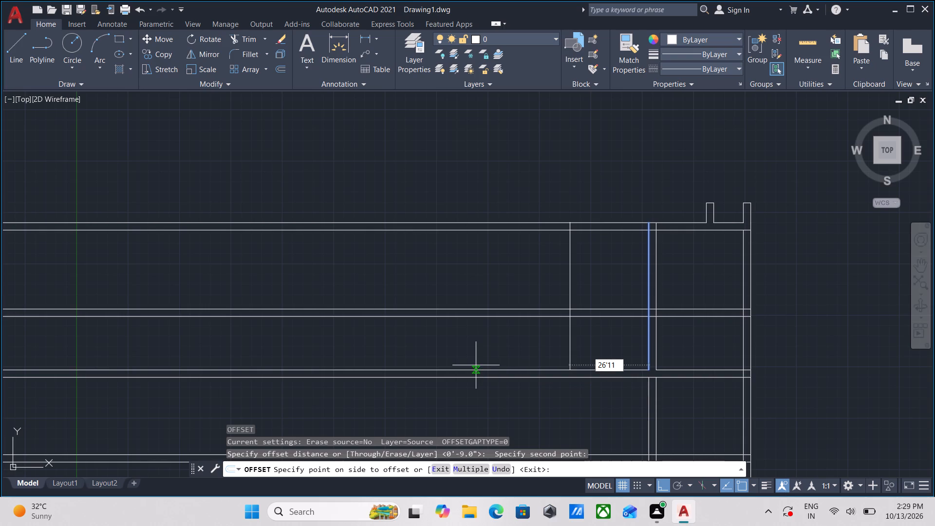
pyautogui.press('Return')
# Offset the new vertical line 9" to the left to form the second inner vertical wall.
pyautogui.scroll(-1, 458, 331)
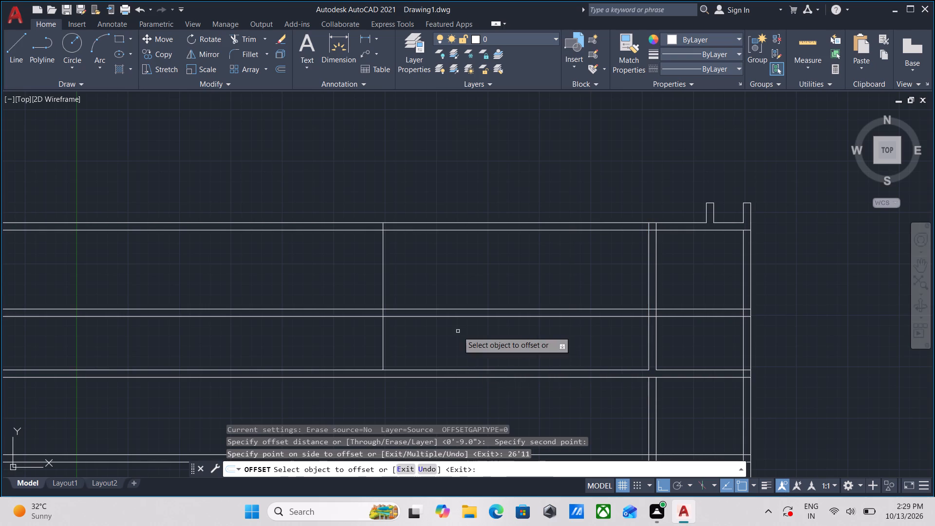
pyautogui.scroll(-2, 458, 331)
pyautogui.moveTo(458, 331); pyautogui.dragTo(462, 292, button='middle')
pyautogui.scroll(3, 447, 286)
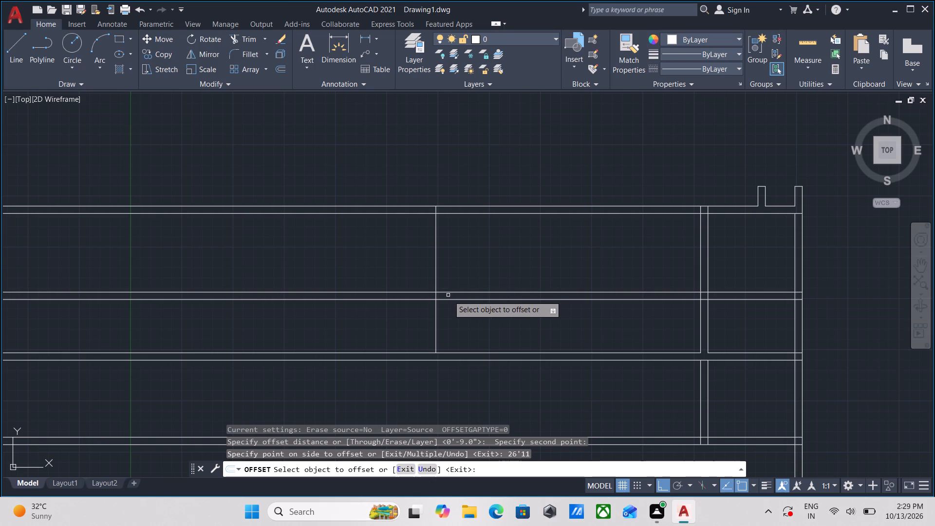
pyautogui.click(436, 318)
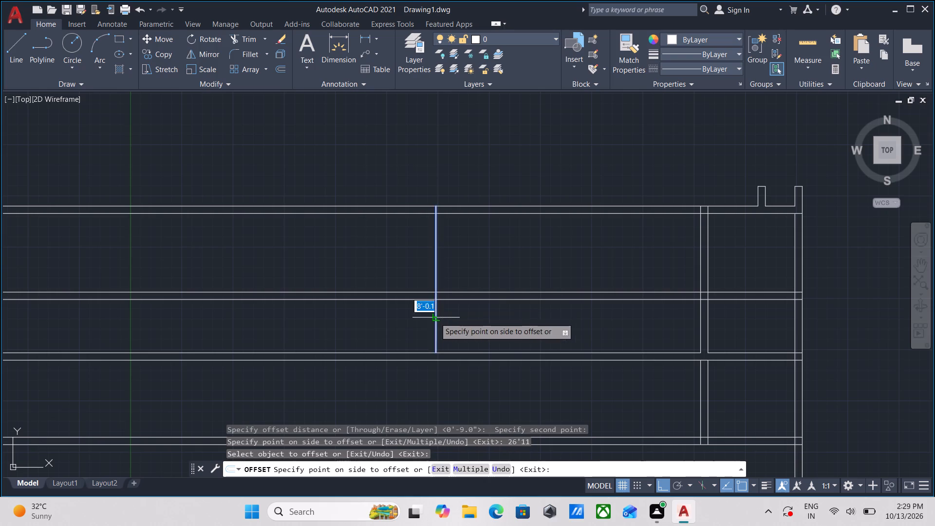
pyautogui.press('9')
pyautogui.press('Return')
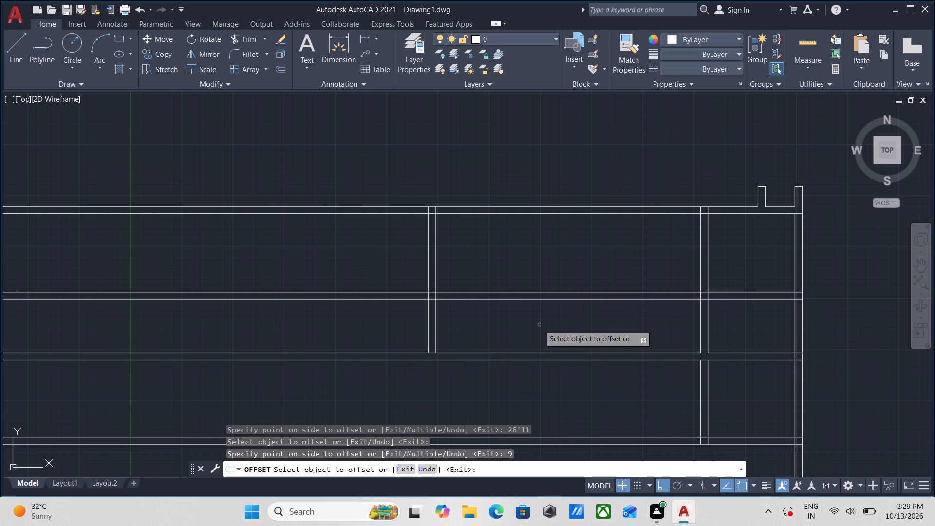
pyautogui.scroll(-1, 539, 325)
pyautogui.press('Escape')
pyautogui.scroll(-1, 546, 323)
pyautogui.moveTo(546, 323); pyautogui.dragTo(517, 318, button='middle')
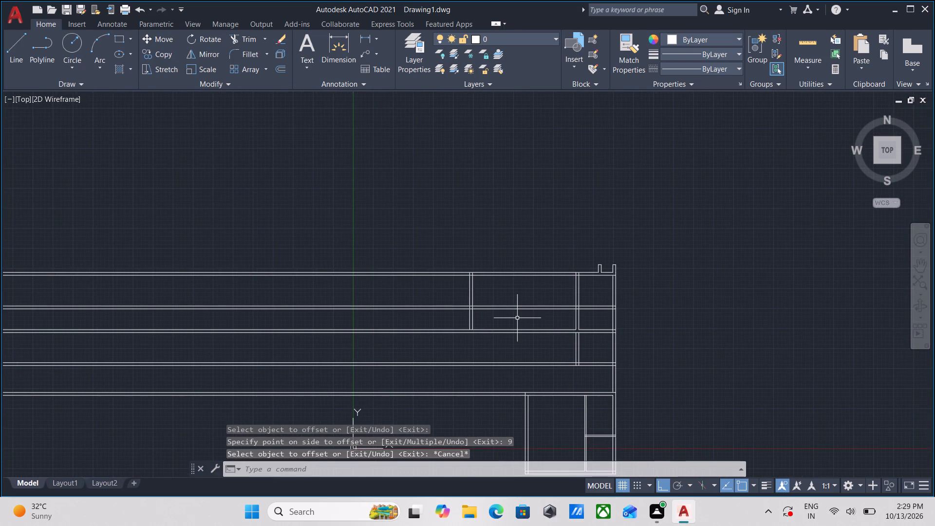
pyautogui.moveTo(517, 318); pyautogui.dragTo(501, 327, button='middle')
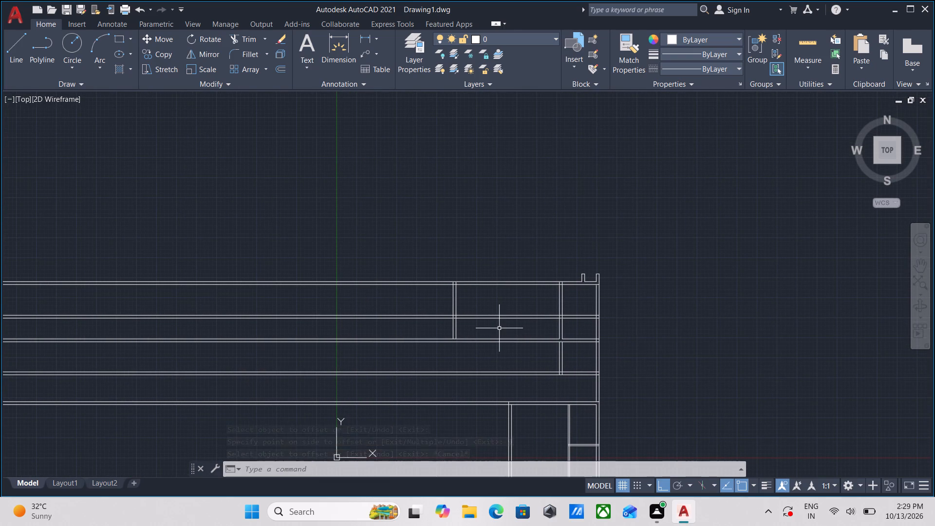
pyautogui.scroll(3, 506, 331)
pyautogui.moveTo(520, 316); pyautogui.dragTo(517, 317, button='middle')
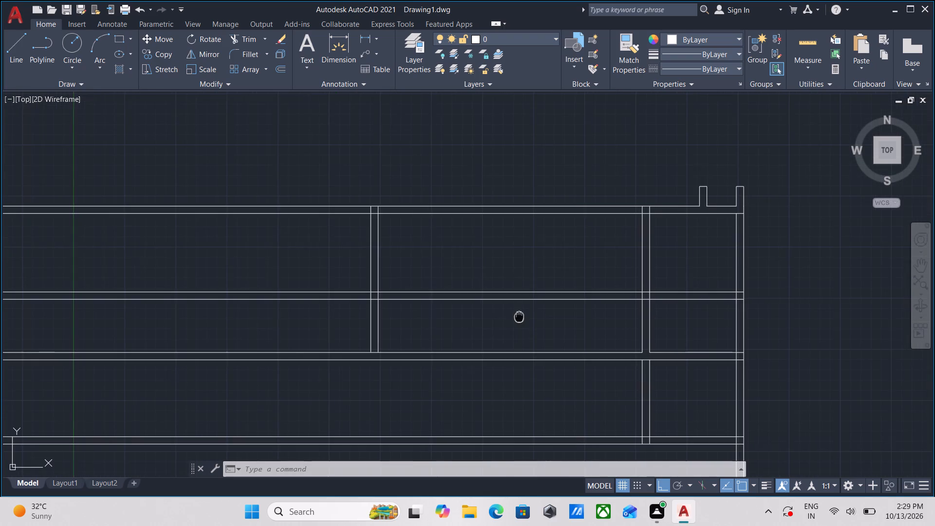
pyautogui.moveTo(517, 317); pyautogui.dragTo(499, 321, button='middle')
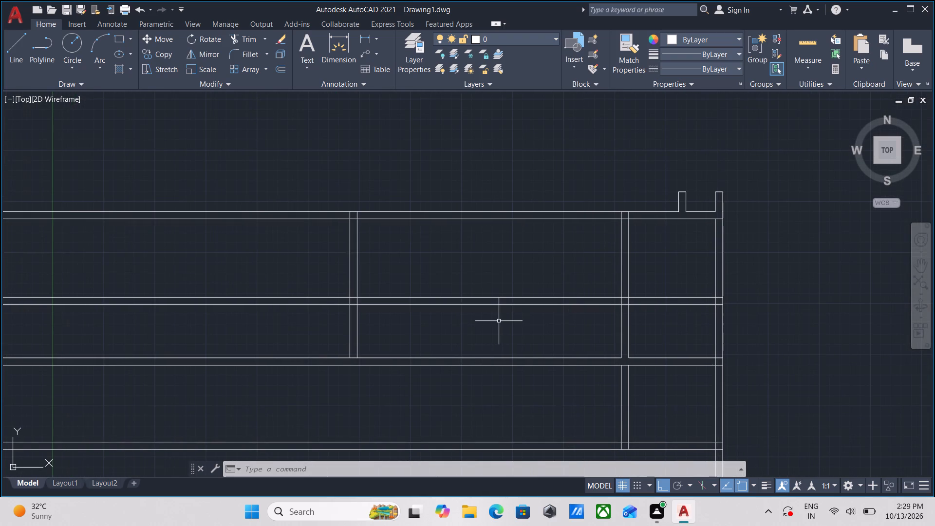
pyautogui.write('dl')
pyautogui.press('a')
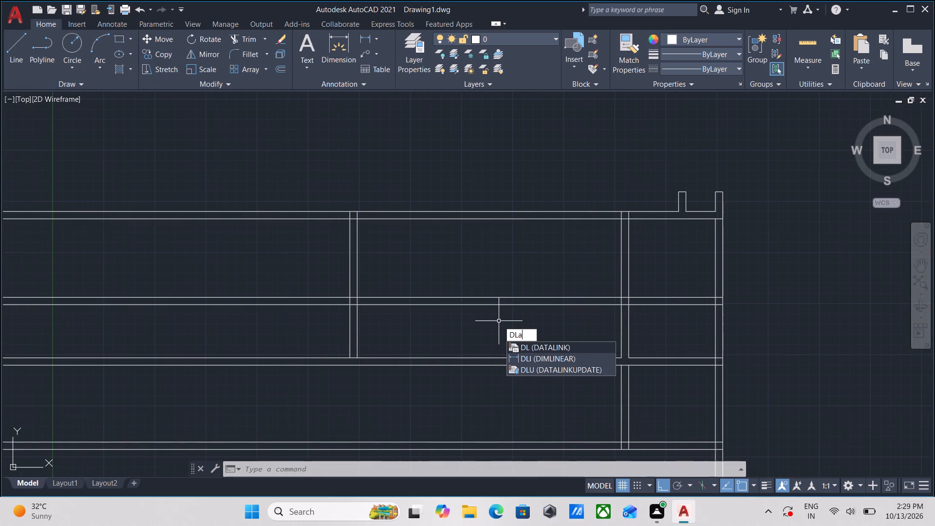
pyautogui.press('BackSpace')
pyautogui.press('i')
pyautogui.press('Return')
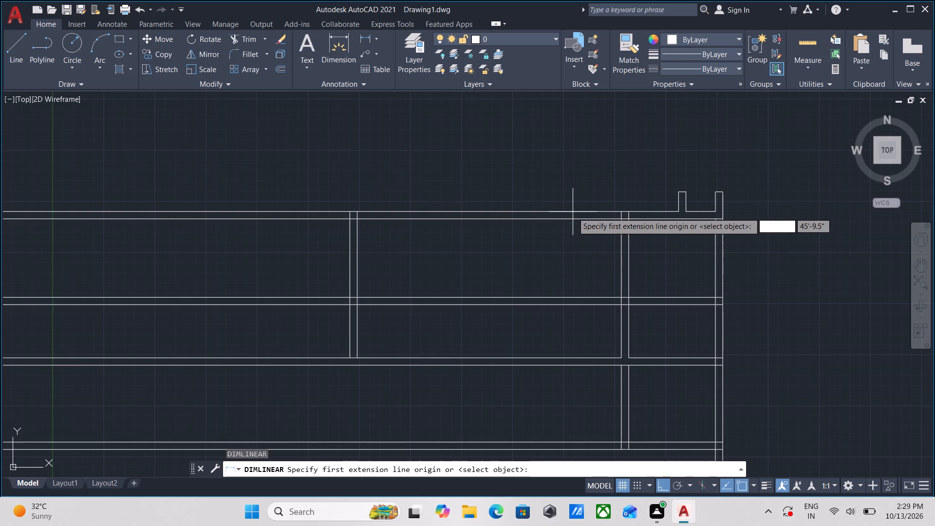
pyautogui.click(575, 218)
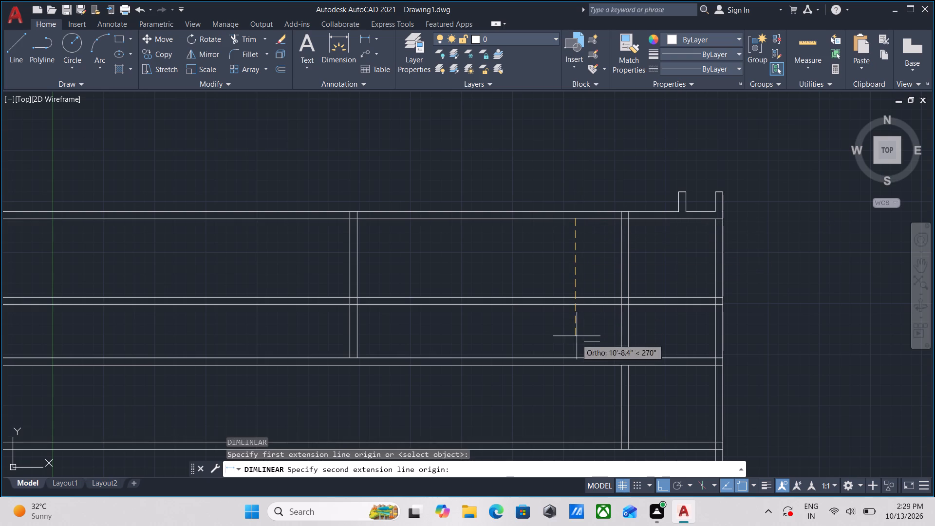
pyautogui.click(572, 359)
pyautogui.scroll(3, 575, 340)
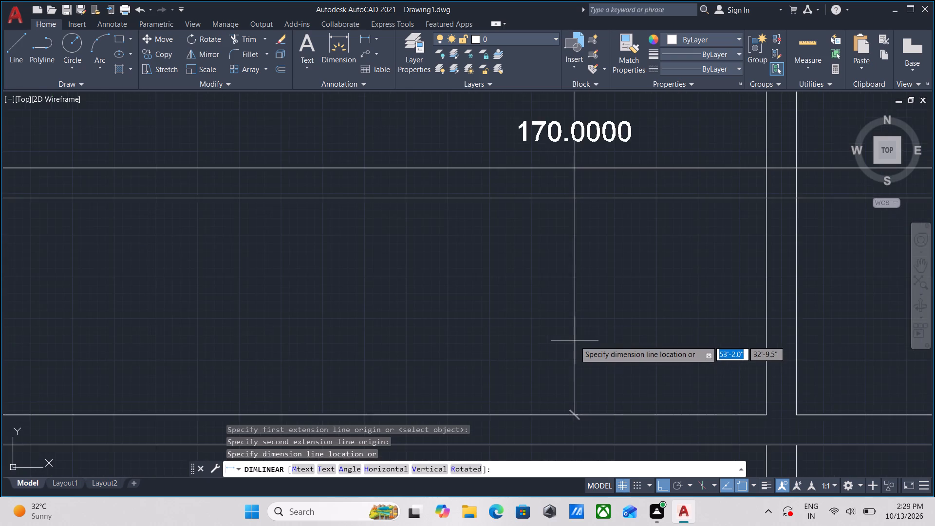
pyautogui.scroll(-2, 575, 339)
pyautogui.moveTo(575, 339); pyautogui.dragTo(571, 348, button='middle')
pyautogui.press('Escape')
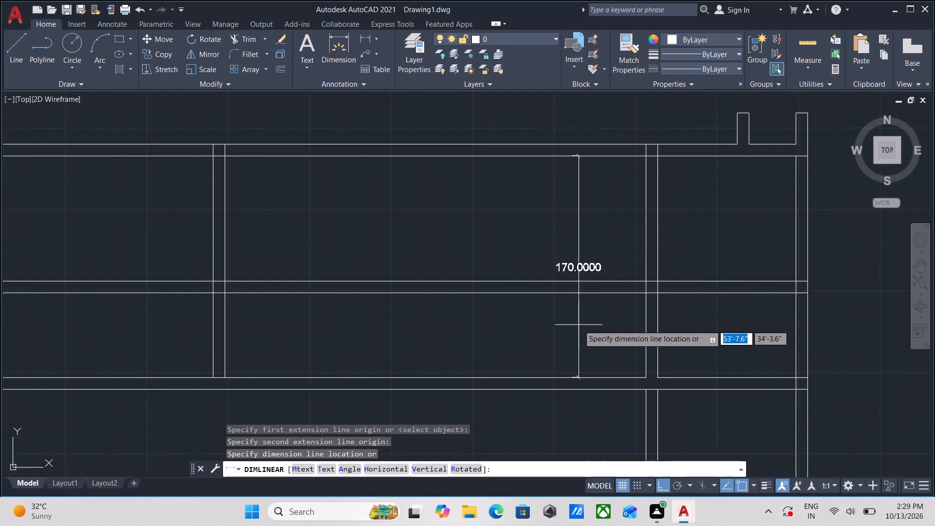
# Set the Standard dimension style's primary units to Engineering with 0'-0.0" precision and make the style current.
pyautogui.write('dim')
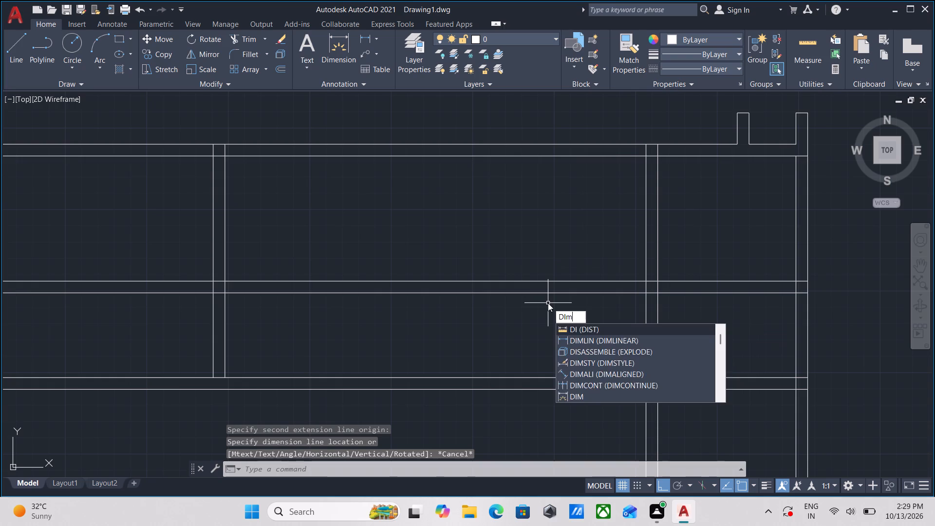
pyautogui.write('st')
pyautogui.press('Return')
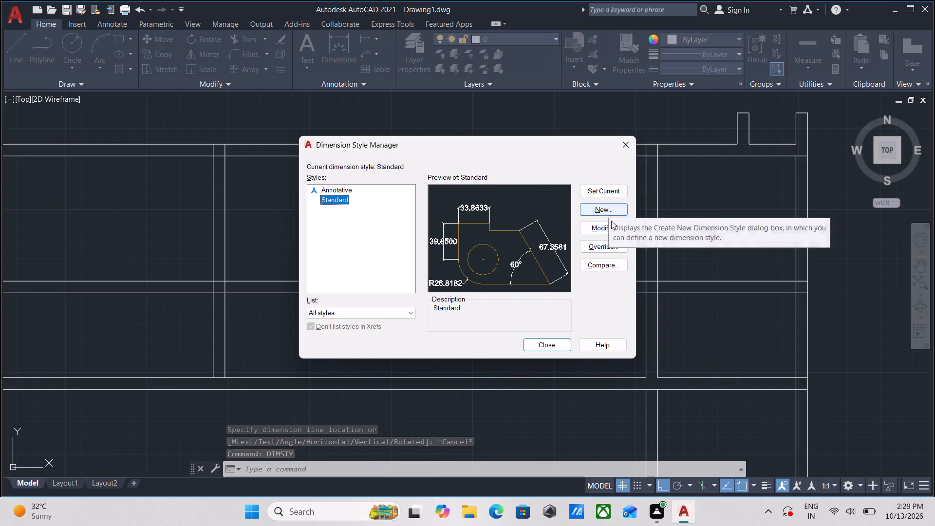
pyautogui.click(611, 229)
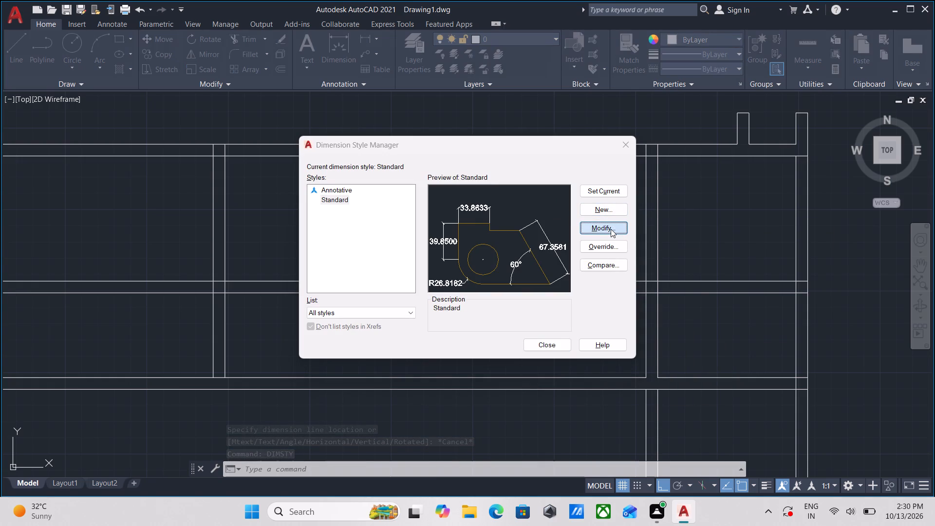
pyautogui.click(610, 226)
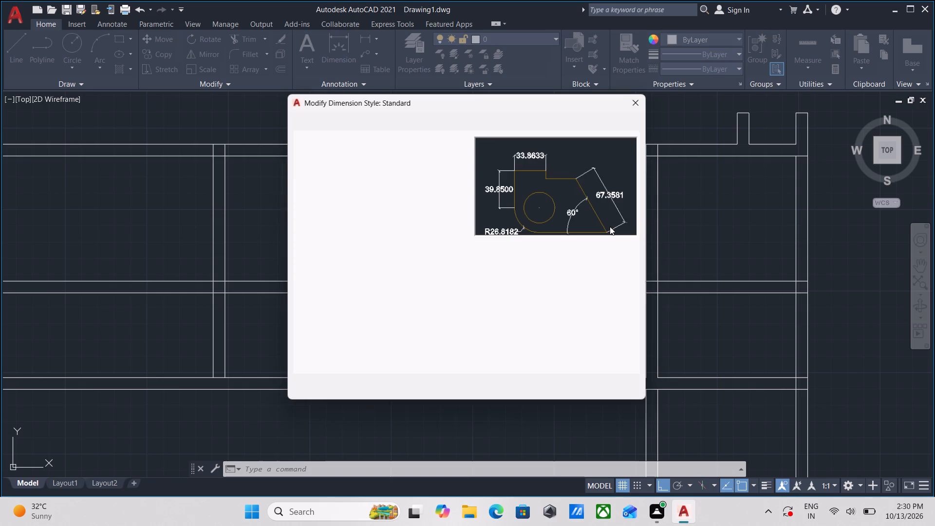
pyautogui.click(387, 124)
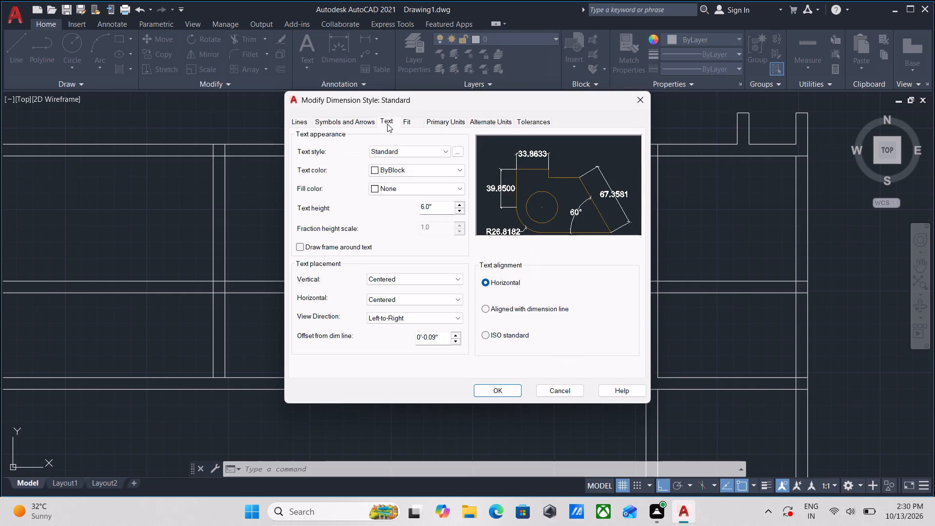
pyautogui.click(414, 124)
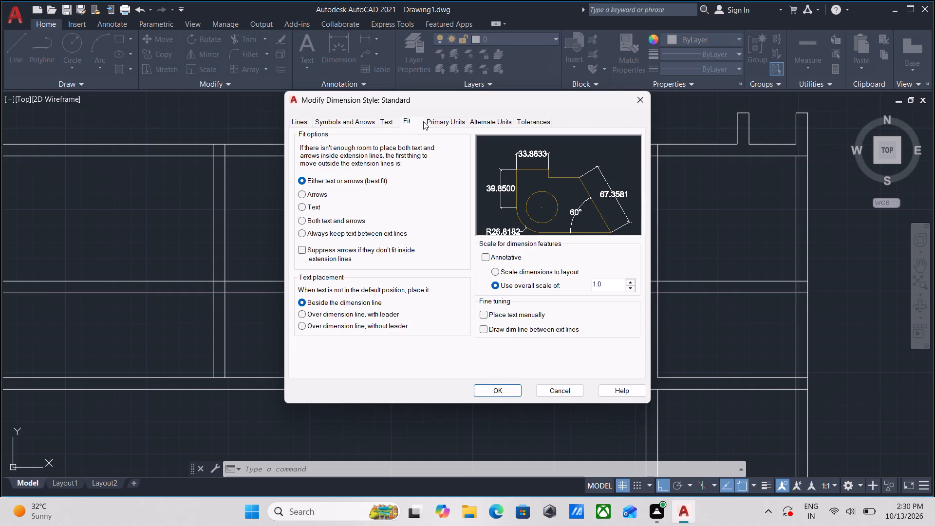
pyautogui.click(429, 121)
pyautogui.click(437, 142)
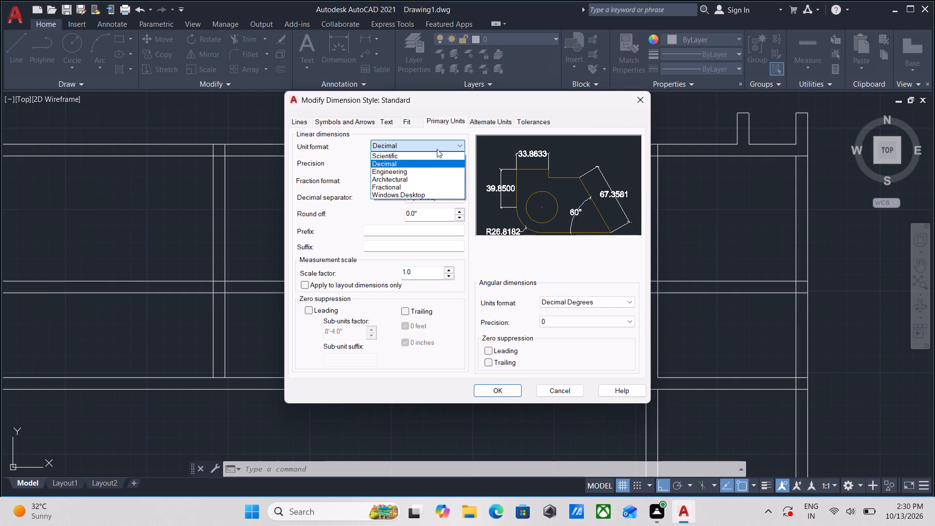
pyautogui.click(425, 174)
pyautogui.click(429, 165)
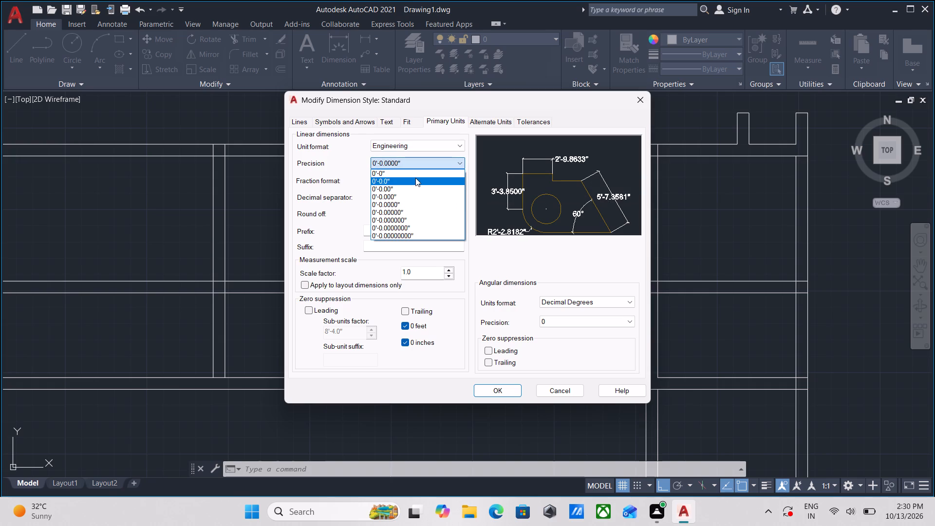
pyautogui.click(413, 178)
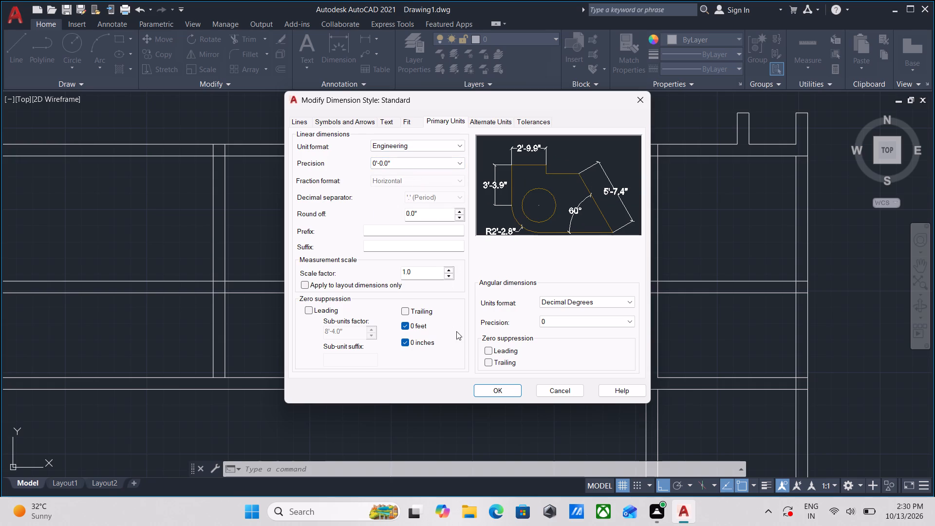
pyautogui.click(392, 122)
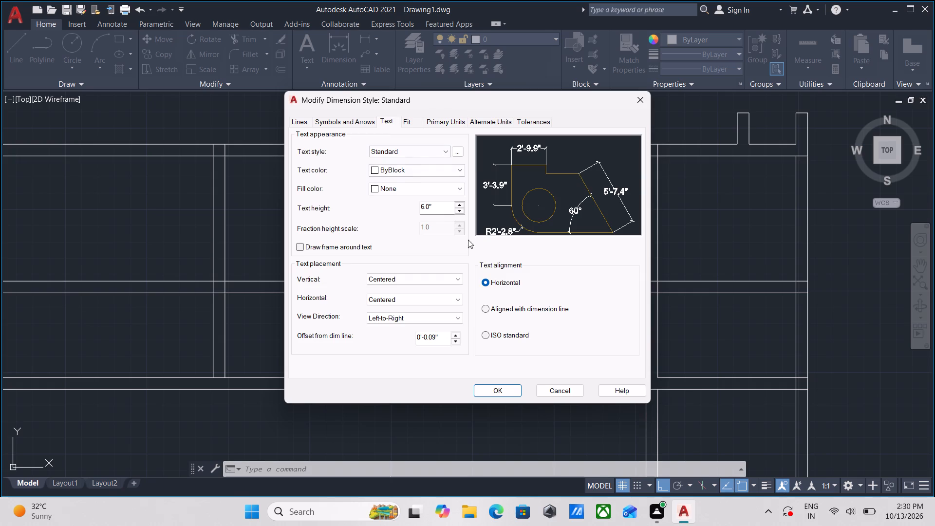
pyautogui.click(491, 390)
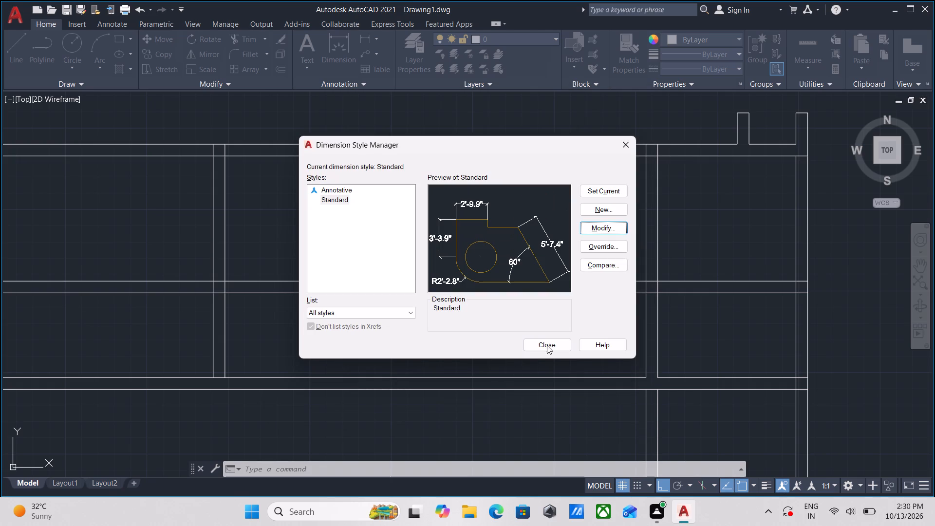
pyautogui.click(599, 189)
pyautogui.click(546, 343)
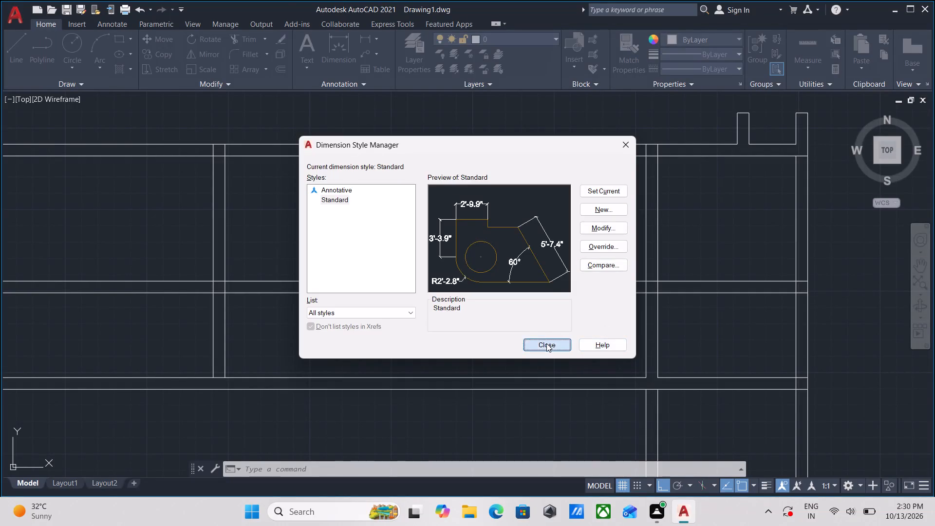
pyautogui.moveTo(449, 230); pyautogui.dragTo(472, 239, button='middle')
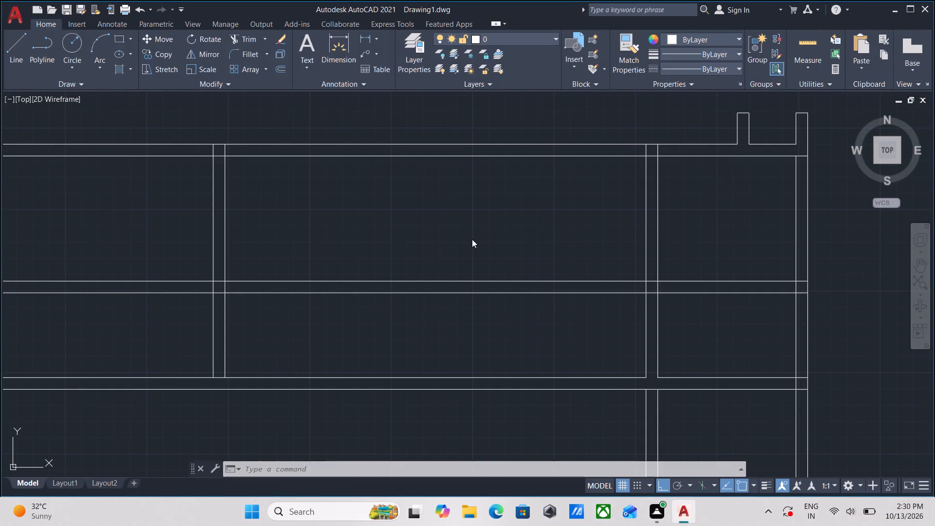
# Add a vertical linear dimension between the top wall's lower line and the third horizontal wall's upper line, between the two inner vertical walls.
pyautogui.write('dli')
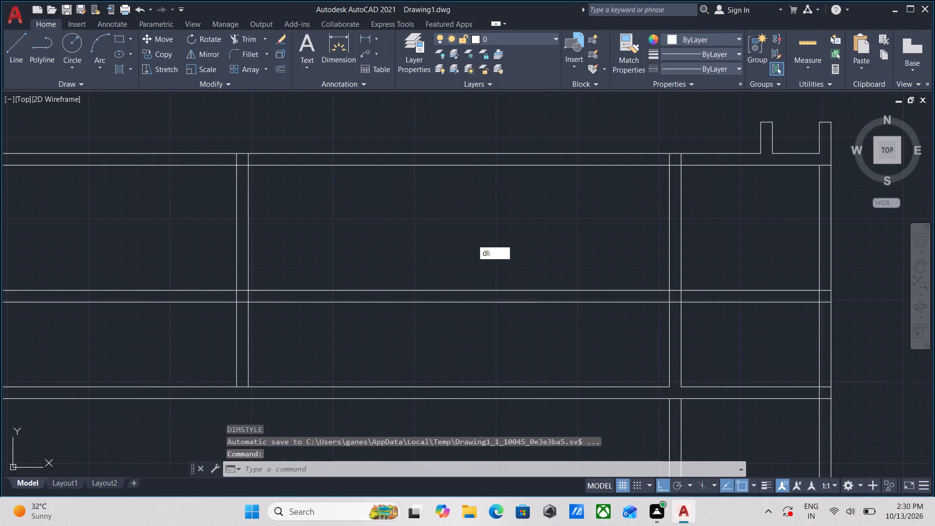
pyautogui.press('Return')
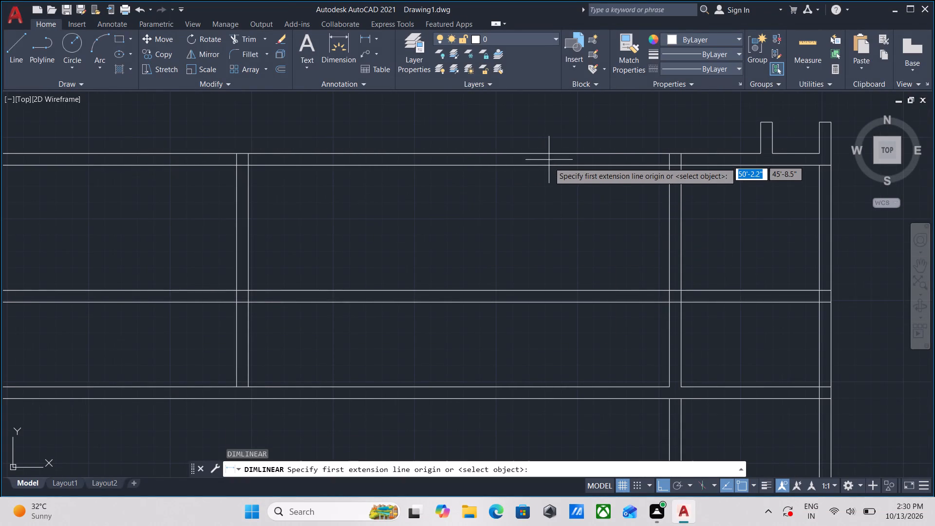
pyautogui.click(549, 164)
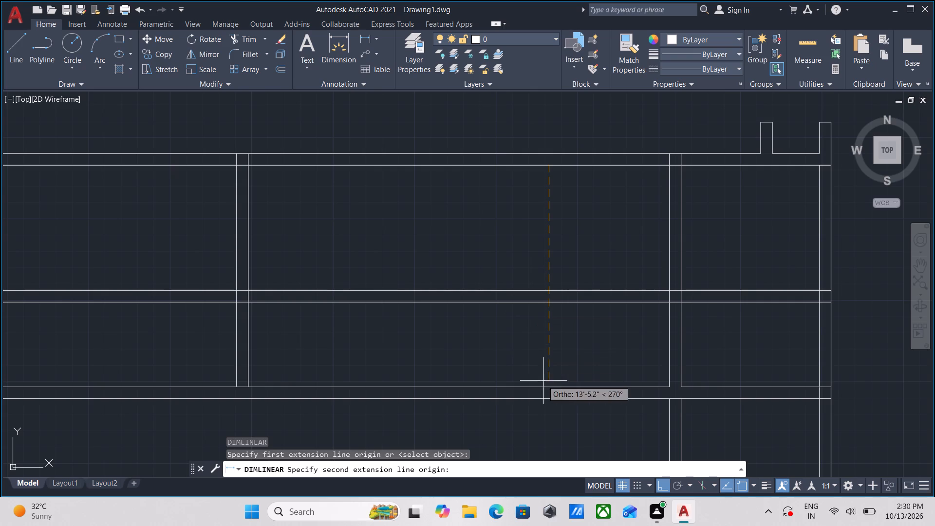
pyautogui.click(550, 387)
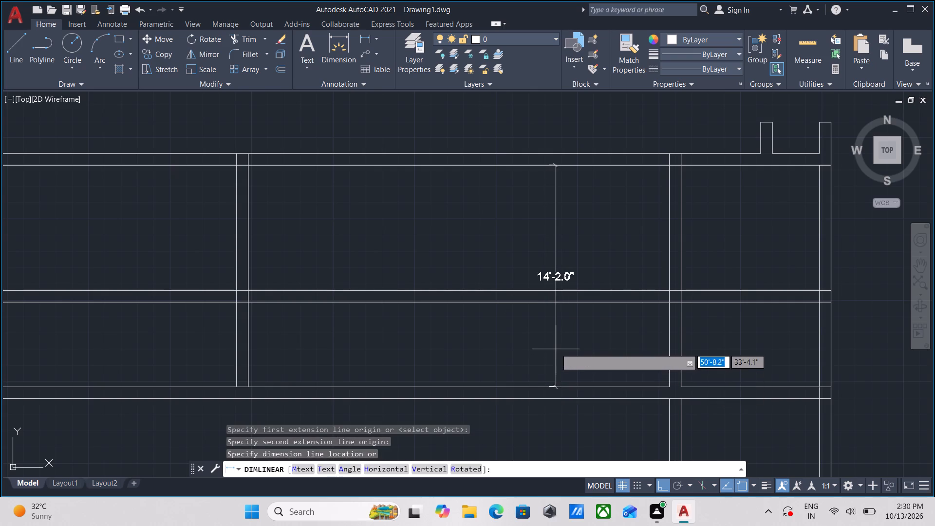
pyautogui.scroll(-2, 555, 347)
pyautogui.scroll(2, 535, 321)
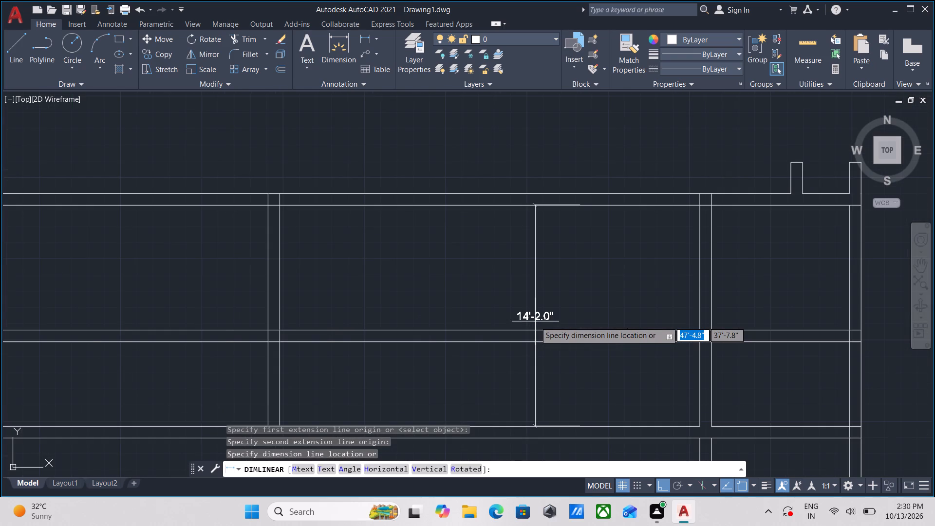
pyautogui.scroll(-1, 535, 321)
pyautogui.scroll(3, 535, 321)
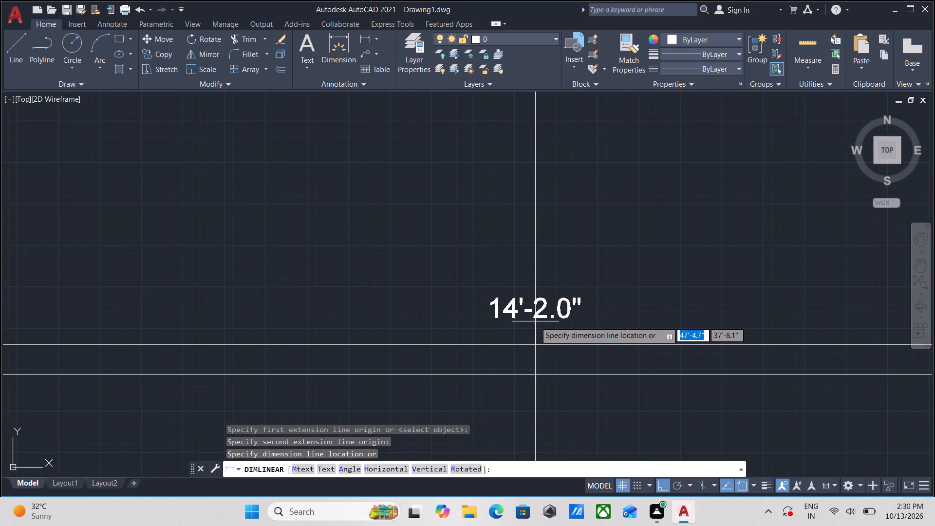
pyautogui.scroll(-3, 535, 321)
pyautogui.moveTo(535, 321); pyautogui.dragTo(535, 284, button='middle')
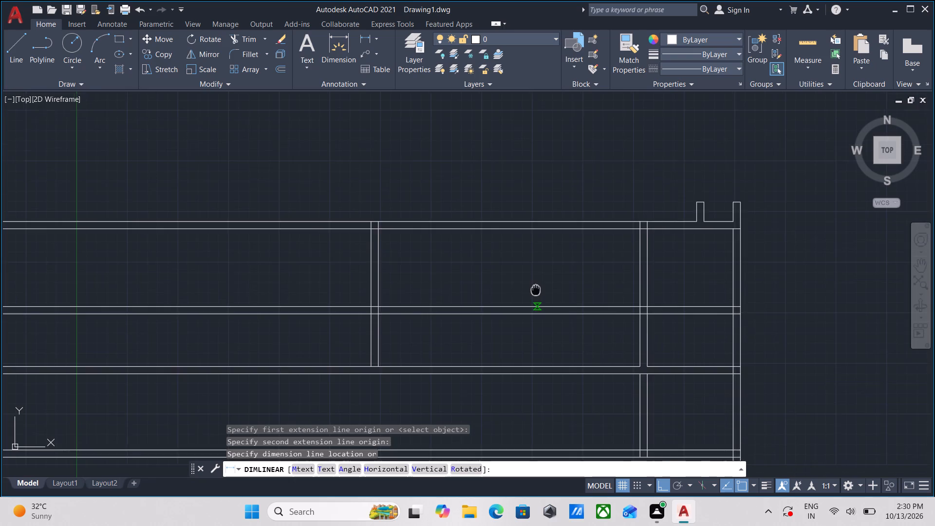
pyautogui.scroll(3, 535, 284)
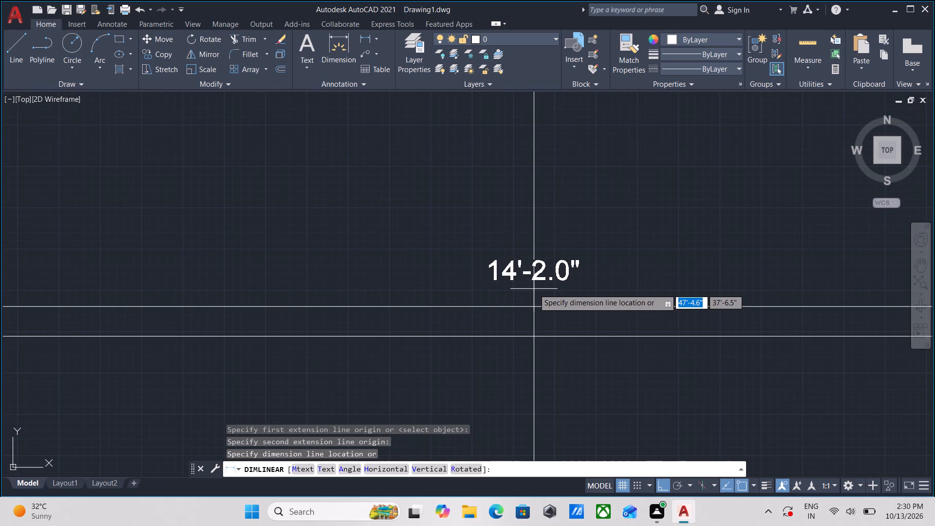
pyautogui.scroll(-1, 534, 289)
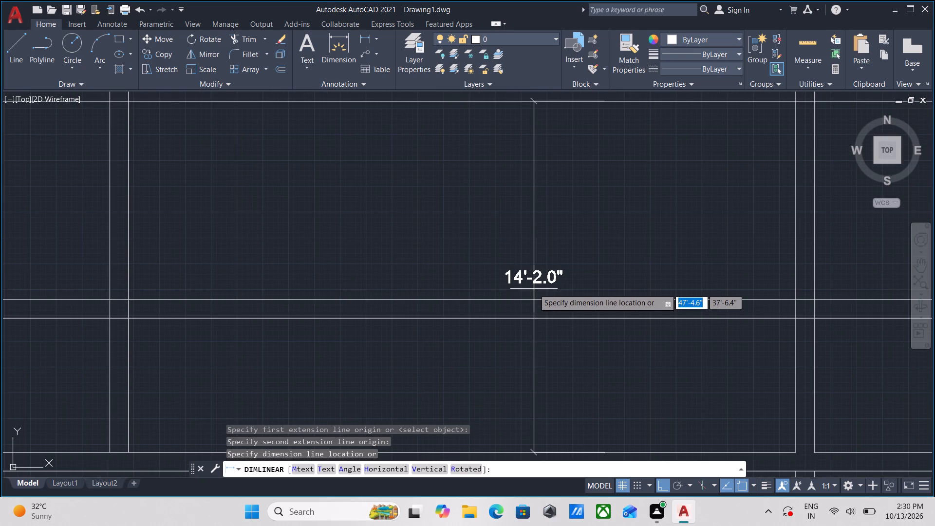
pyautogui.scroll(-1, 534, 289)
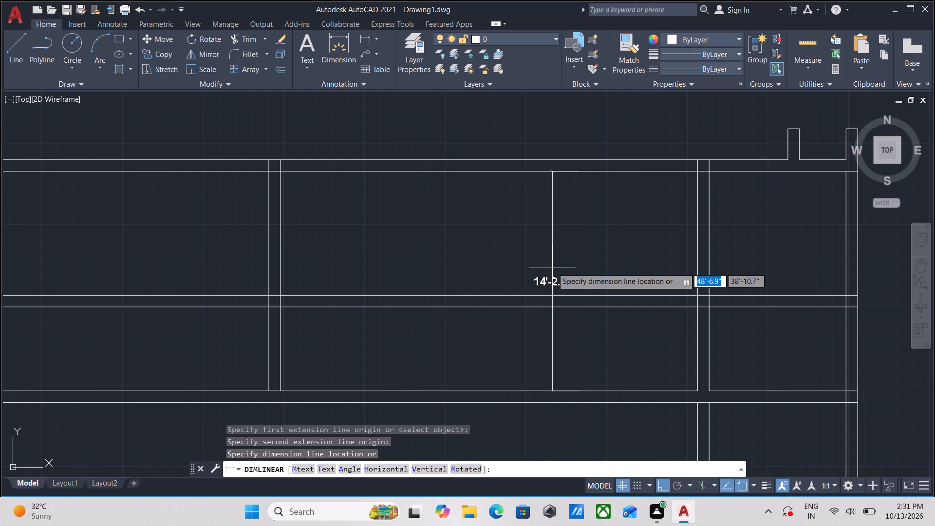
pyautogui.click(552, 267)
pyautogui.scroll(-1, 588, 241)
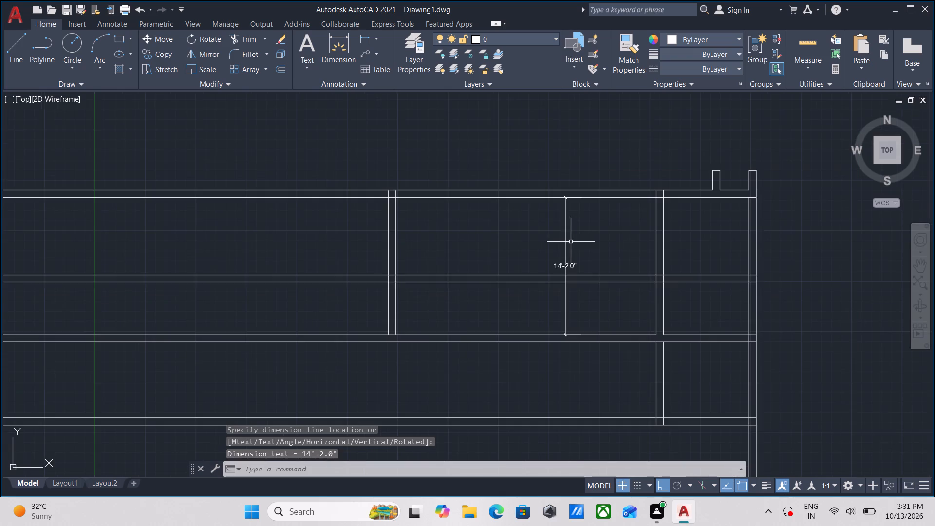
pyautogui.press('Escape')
# Examine the upper rooms and the horizontal walls around the new vertical dimension.
pyautogui.scroll(2, 554, 242)
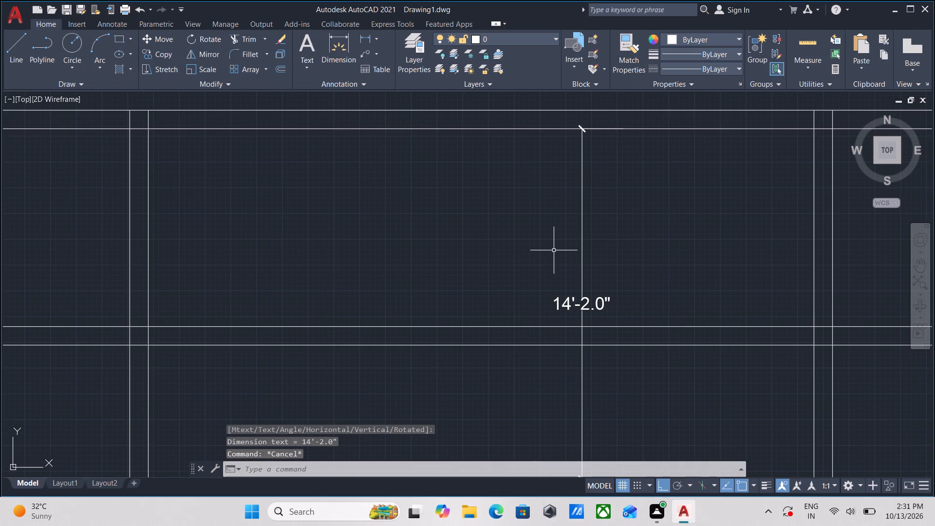
pyautogui.scroll(-1, 616, 264)
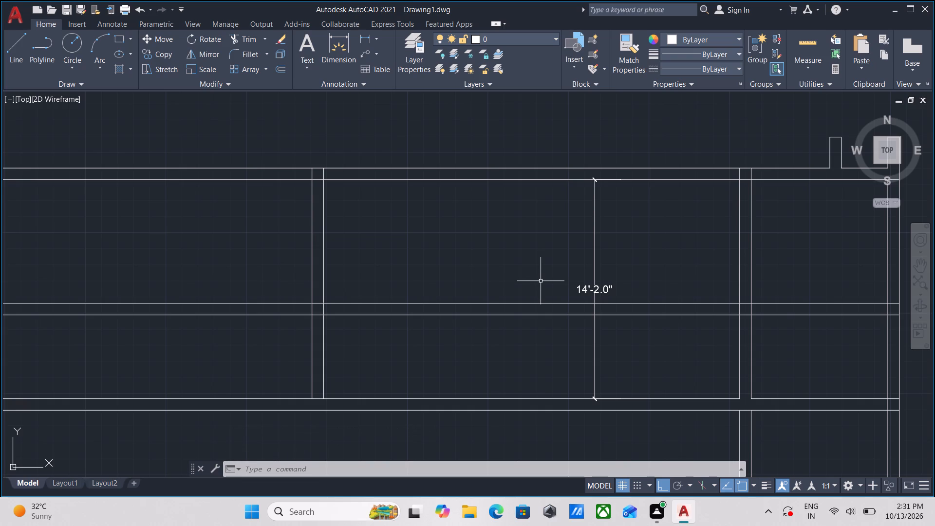
pyautogui.scroll(-1, 454, 297)
pyautogui.moveTo(453, 298); pyautogui.dragTo(498, 270, button='middle')
pyautogui.scroll(1, 499, 268)
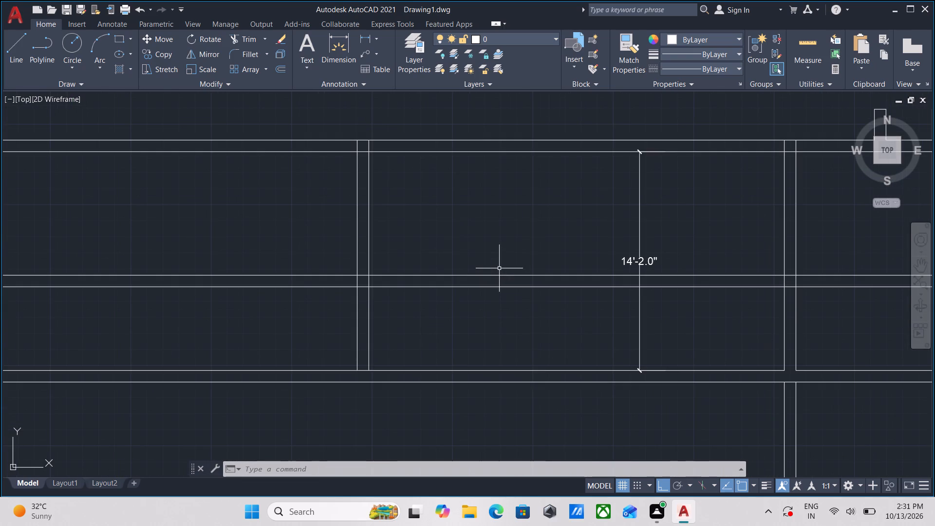
pyautogui.scroll(-1, 499, 268)
pyautogui.moveTo(499, 268); pyautogui.dragTo(447, 279, button='middle')
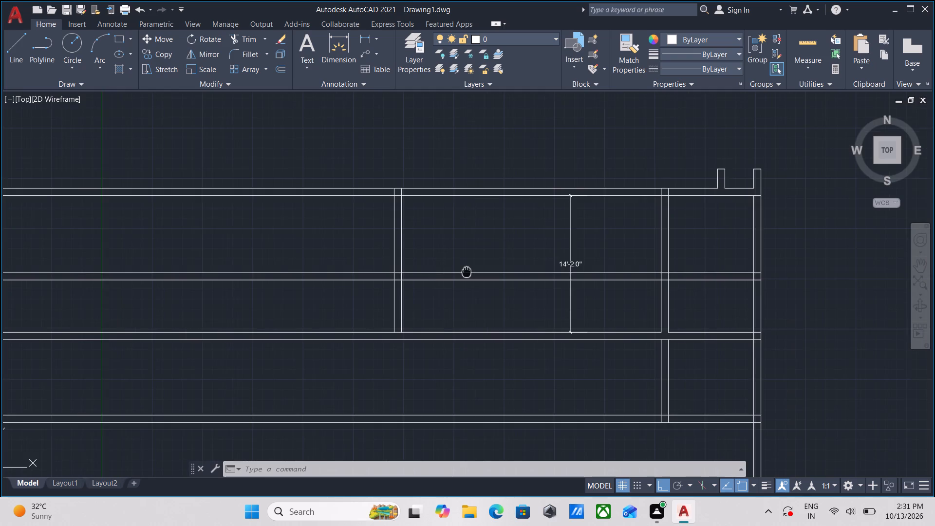
pyautogui.moveTo(447, 279); pyautogui.dragTo(446, 280, button='middle')
pyautogui.scroll(5, 530, 222)
pyautogui.scroll(-6, 533, 215)
pyautogui.moveTo(498, 259); pyautogui.dragTo(499, 246, button='middle')
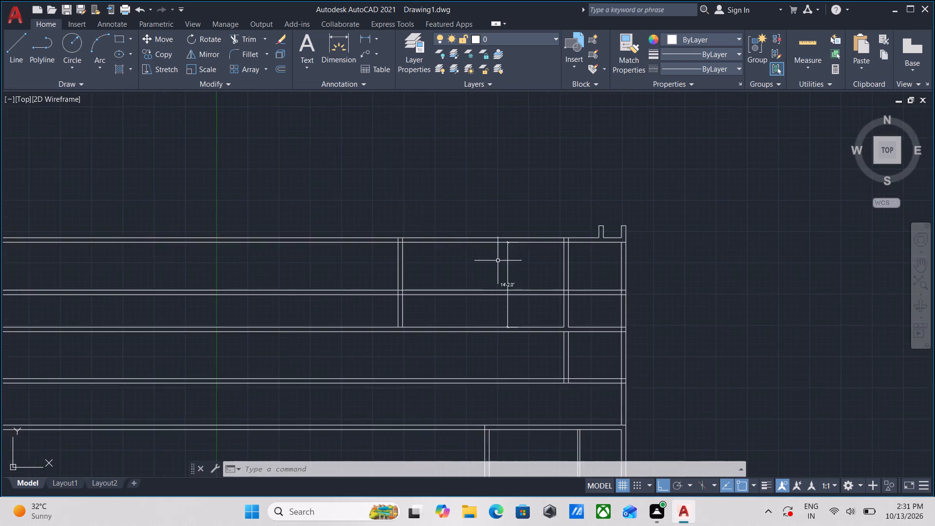
pyautogui.moveTo(499, 246); pyautogui.dragTo(510, 187, button='middle')
pyautogui.scroll(5, 524, 236)
pyautogui.moveTo(512, 303); pyautogui.dragTo(531, 243, button='middle')
pyautogui.scroll(-1, 533, 239)
pyautogui.moveTo(533, 239); pyautogui.dragTo(523, 347, button='middle')
pyautogui.scroll(-3, 525, 335)
pyautogui.middleClick(528, 334)
pyautogui.scroll(2, 528, 334)
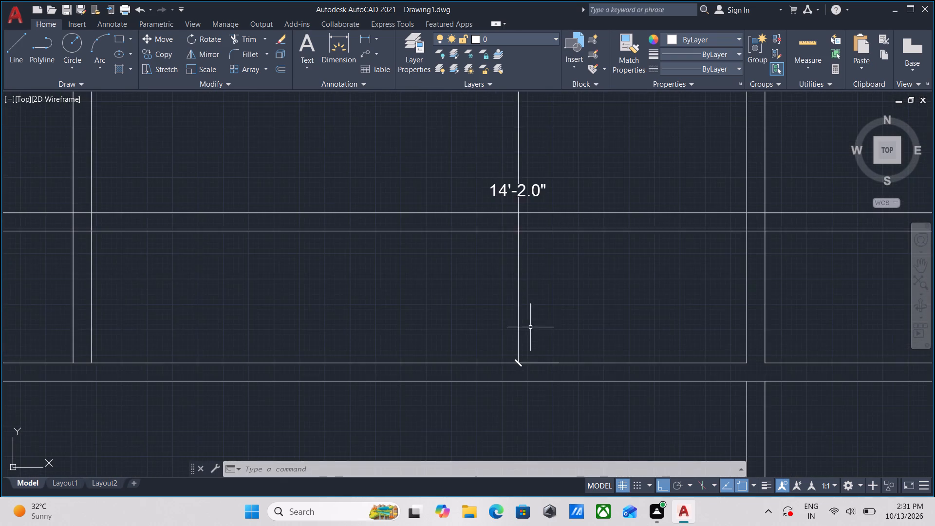
pyautogui.scroll(-3, 542, 310)
pyautogui.press('Escape')
# Quick-measure the clear width between the first inner vertical wall and the outer wall, above the third horizontal wall.
pyautogui.moveTo(569, 300); pyautogui.dragTo(473, 289, button='middle')
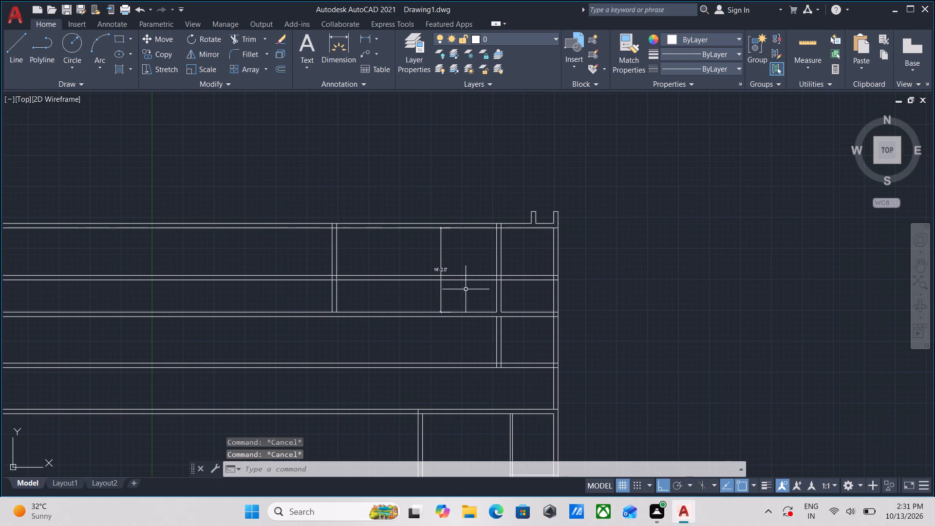
pyautogui.scroll(2, 551, 282)
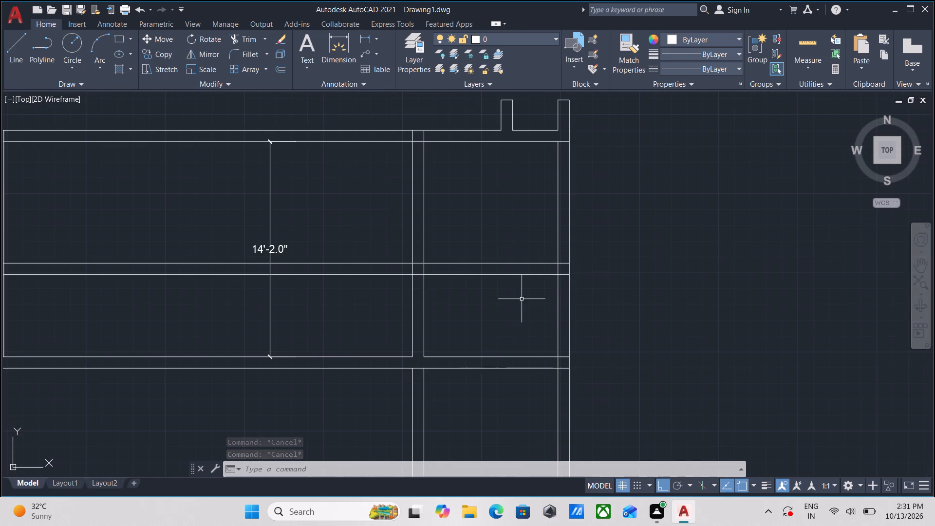
pyautogui.write('mea')
pyautogui.press('Return')
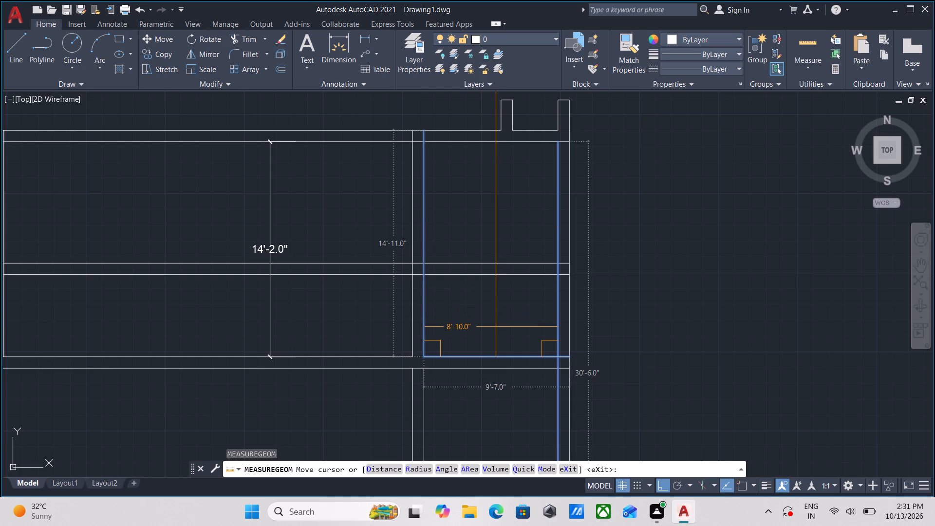
pyautogui.press('Escape')
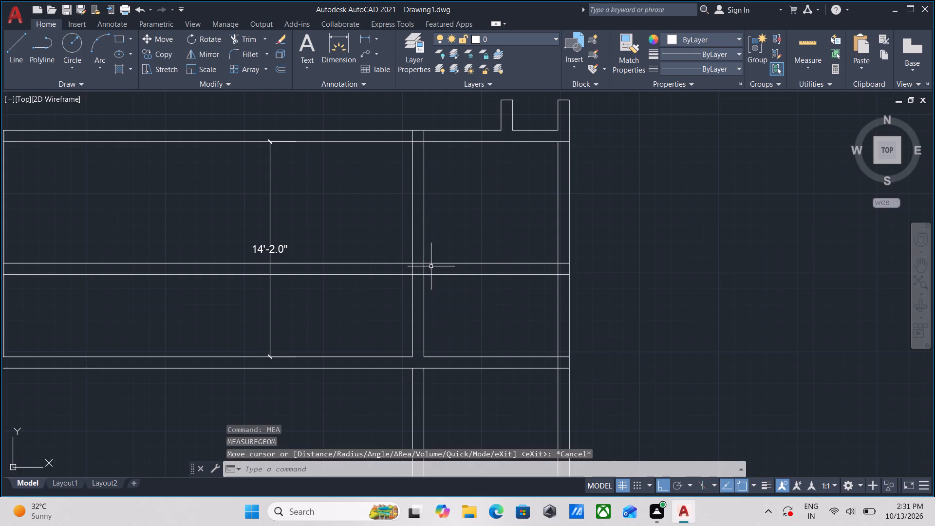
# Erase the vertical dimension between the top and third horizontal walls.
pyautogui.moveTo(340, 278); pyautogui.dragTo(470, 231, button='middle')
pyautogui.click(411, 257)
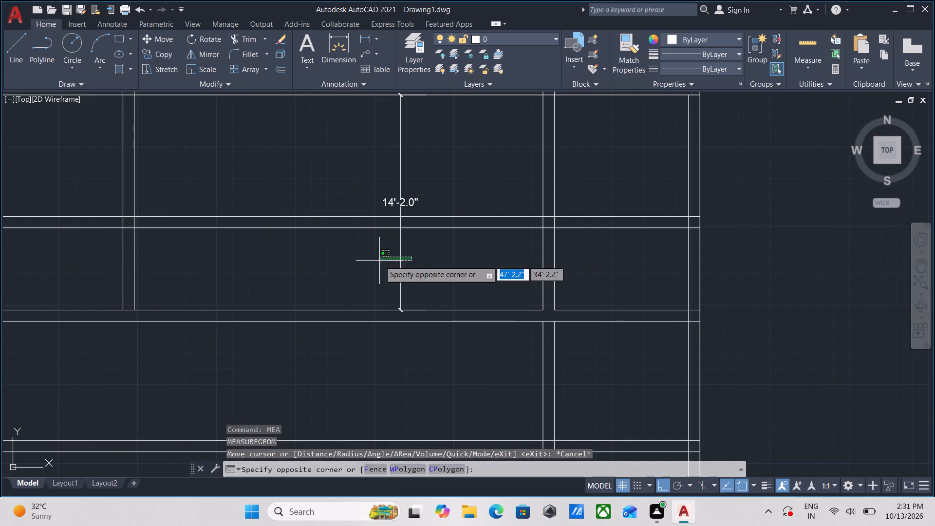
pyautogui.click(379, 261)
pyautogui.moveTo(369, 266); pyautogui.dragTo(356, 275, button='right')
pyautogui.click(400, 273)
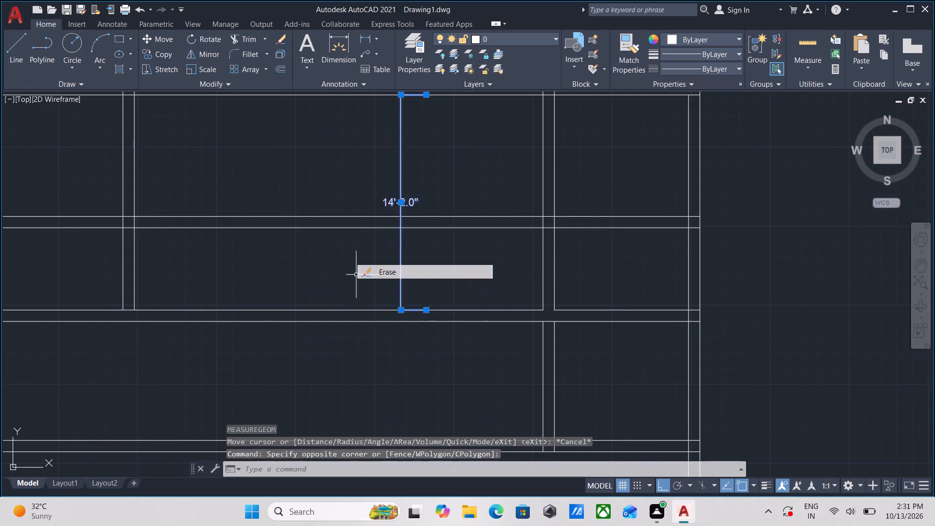
# Examine the overall plan, from the small lower rooms up to the second inner vertical wall.
pyautogui.scroll(-1, 344, 248)
pyautogui.moveTo(344, 248); pyautogui.dragTo(526, 277, button='middle')
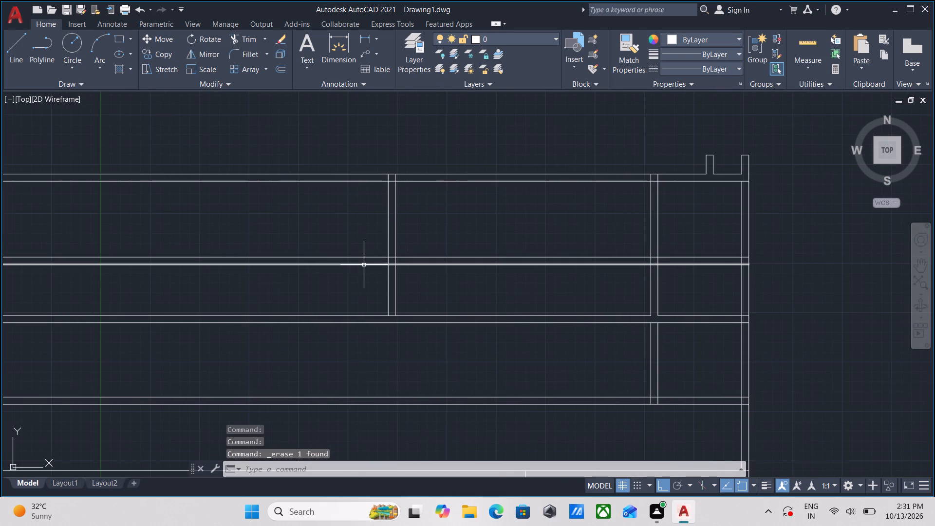
pyautogui.scroll(-1, 378, 265)
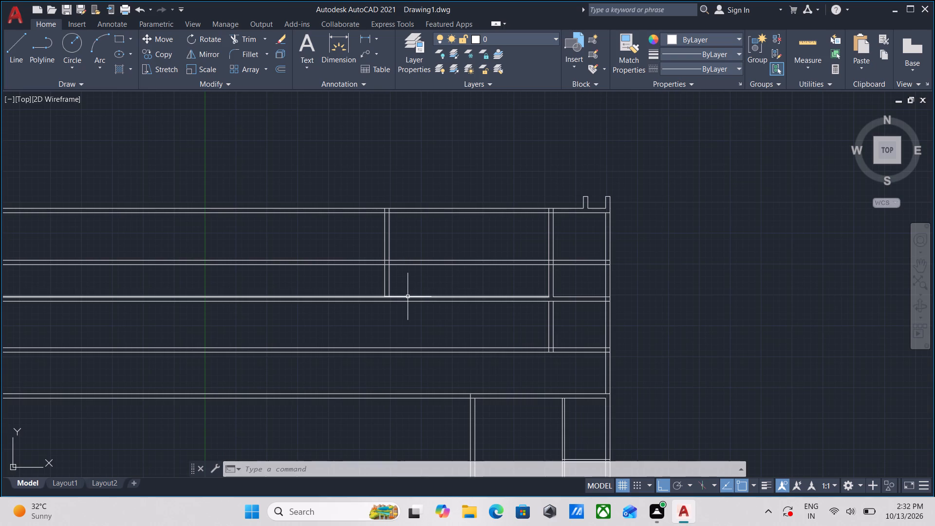
pyautogui.scroll(-2, 410, 295)
pyautogui.moveTo(412, 304); pyautogui.dragTo(411, 234, button='middle')
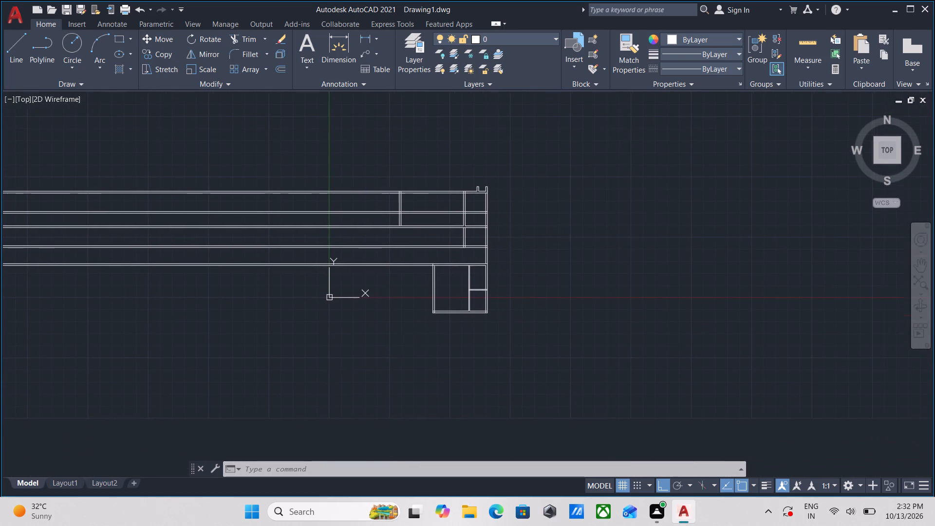
pyautogui.scroll(1, 398, 240)
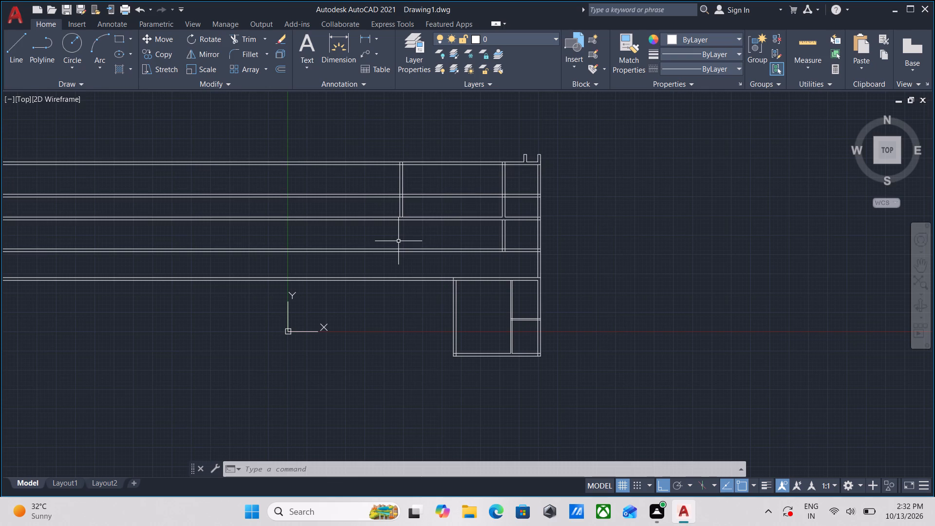
pyautogui.scroll(2, 394, 196)
pyautogui.scroll(-1, 393, 197)
pyautogui.moveTo(393, 200); pyautogui.dragTo(392, 273, button='middle')
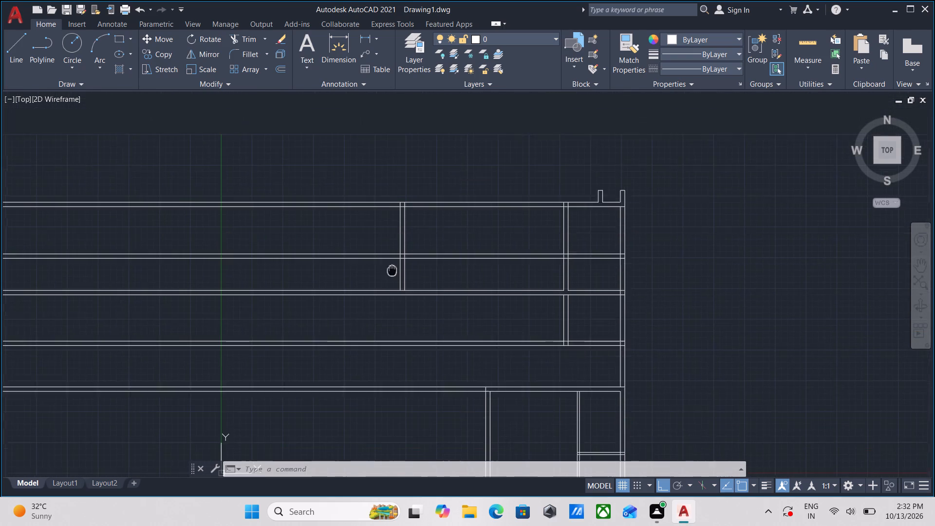
pyautogui.moveTo(392, 273); pyautogui.dragTo(392, 273, button='middle')
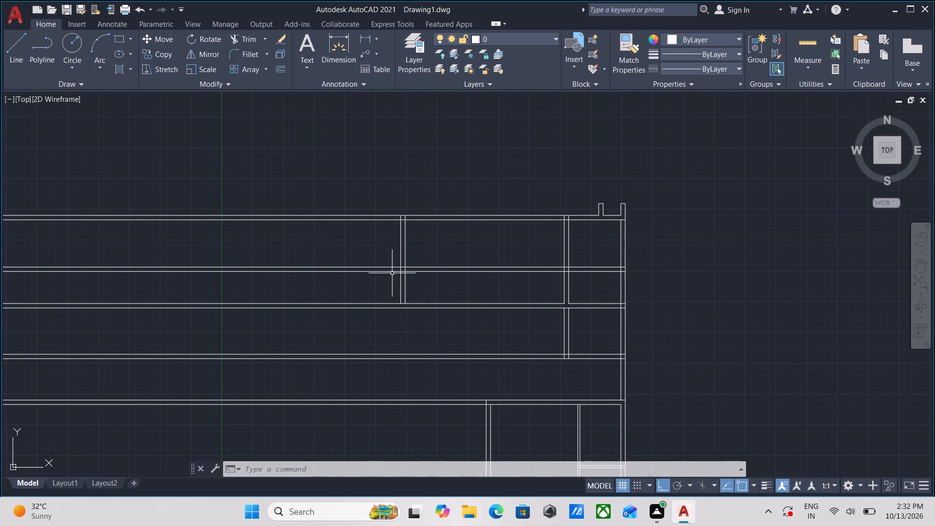
pyautogui.scroll(2, 395, 270)
pyautogui.scroll(-2, 409, 242)
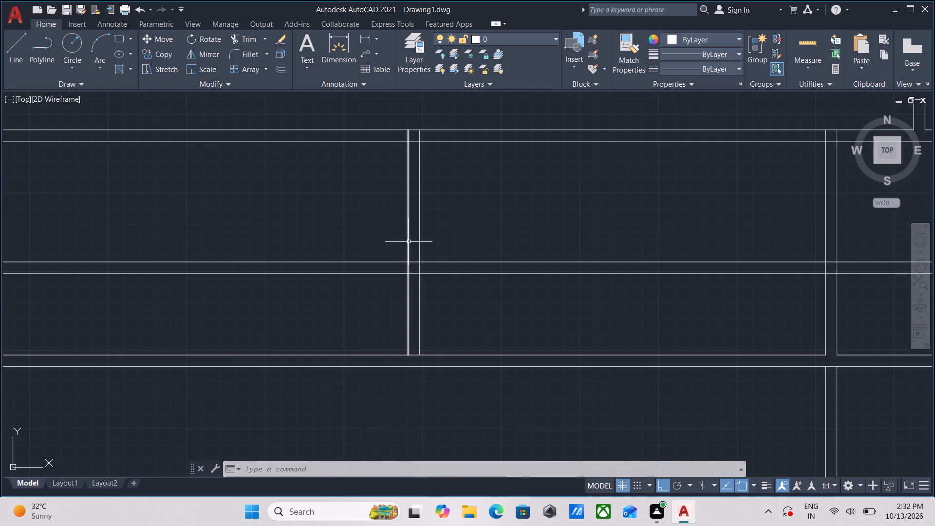
# Offset the west line of the second inner vertical wall 14'7" to the west.
pyautogui.moveTo(409, 242); pyautogui.dragTo(409, 264, button='middle')
pyautogui.scroll(3, 409, 263)
pyautogui.click(413, 264)
pyautogui.click(366, 247)
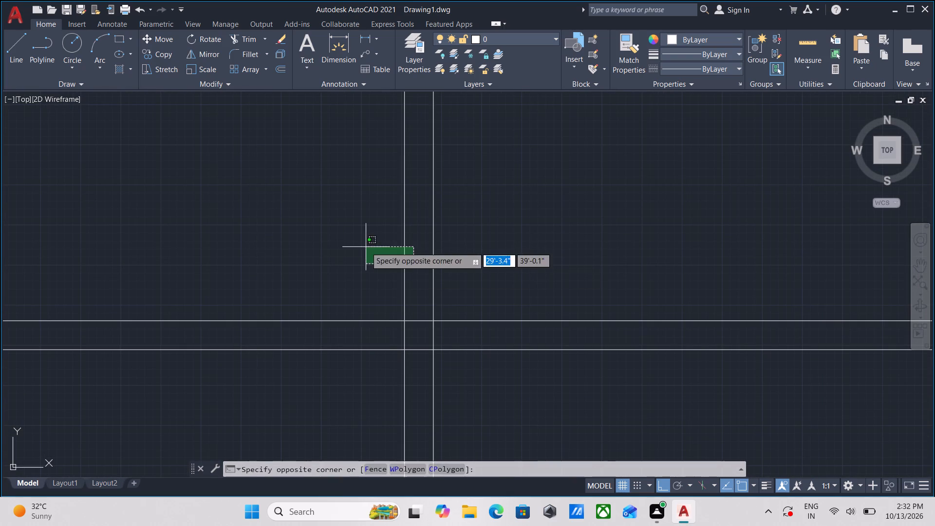
pyautogui.press('o')
pyautogui.press('Return')
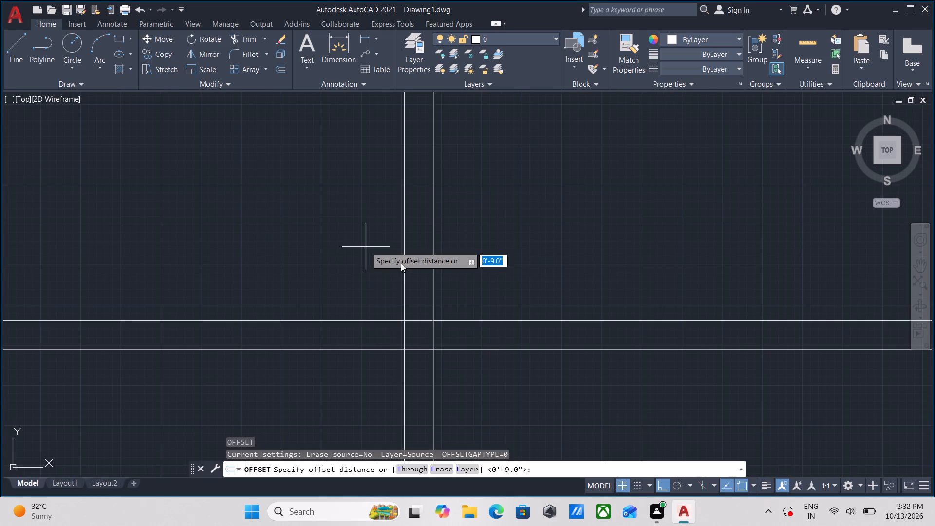
pyautogui.click(404, 254)
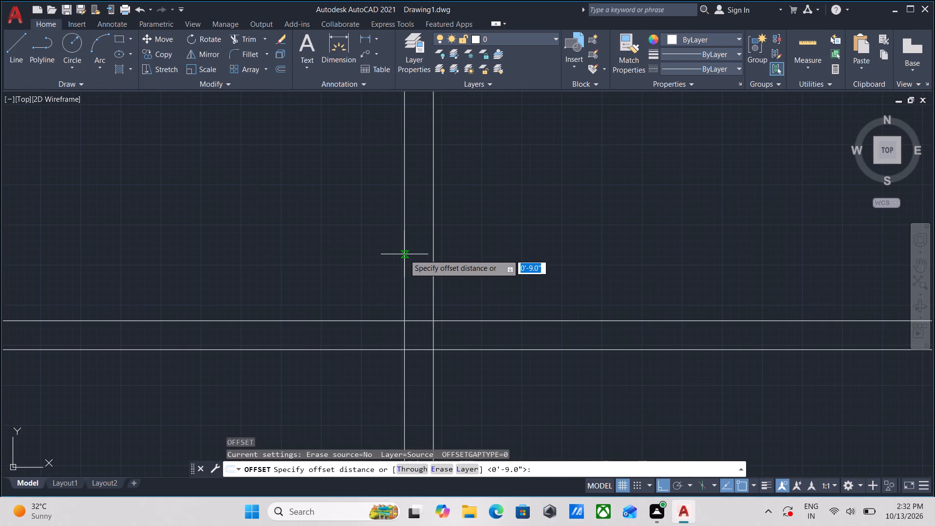
pyautogui.click(274, 246)
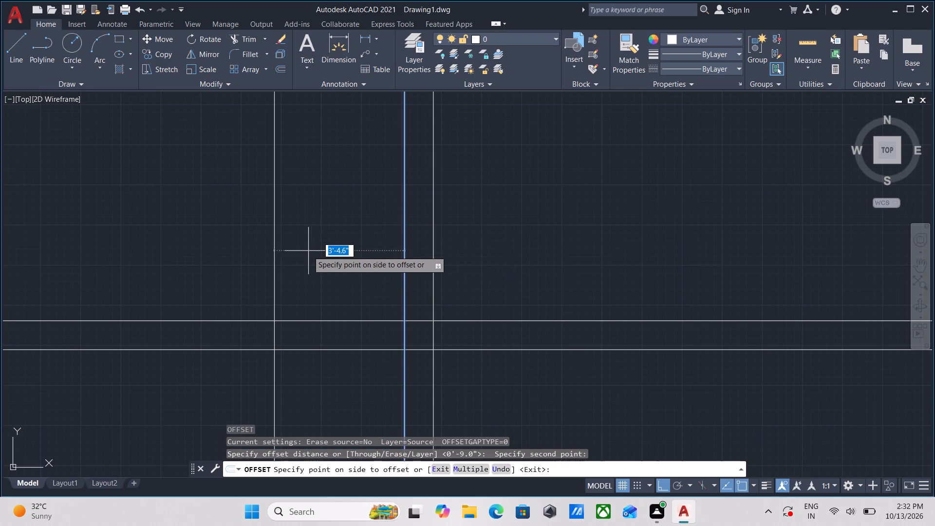
pyautogui.write('14')
pyautogui.press("'")
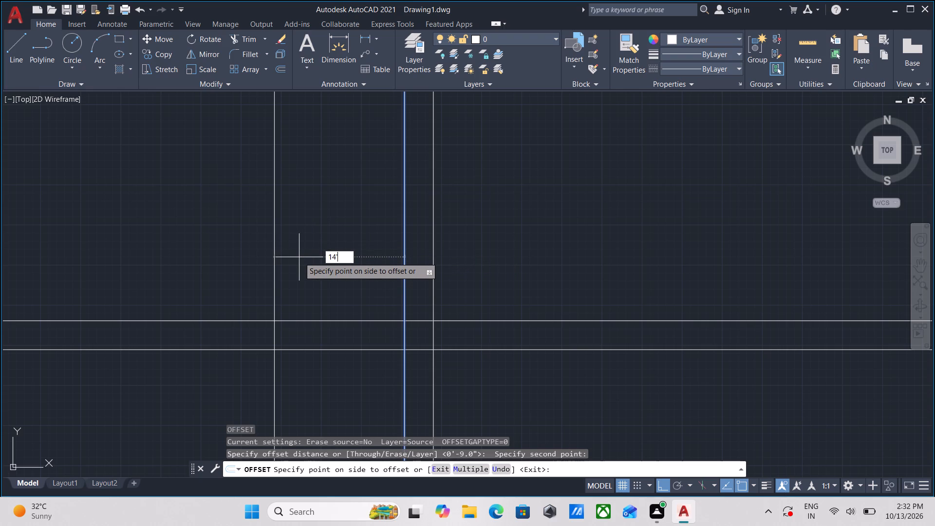
pyautogui.press('7')
pyautogui.press('Return')
pyautogui.scroll(-4, 295, 258)
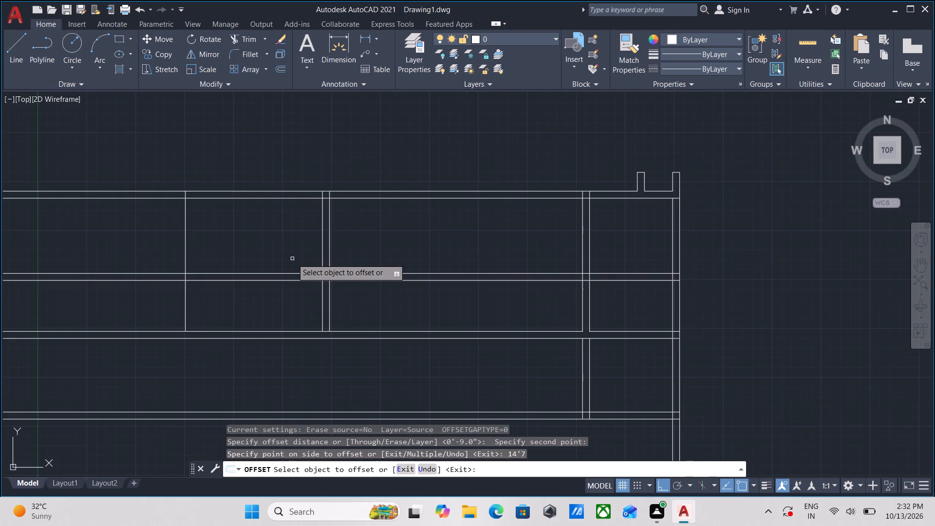
pyautogui.scroll(-1, 222, 222)
pyautogui.moveTo(229, 228); pyautogui.dragTo(291, 238, button='middle')
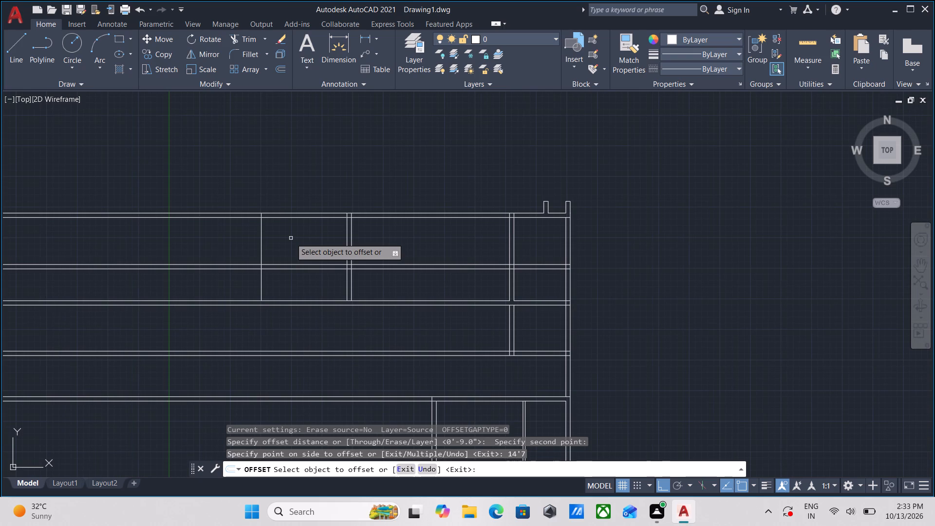
pyautogui.press('Escape')
# Trim the top wall's lower line between the two lines of the second inner vertical wall.
pyautogui.scroll(2, 307, 222)
pyautogui.click(328, 219)
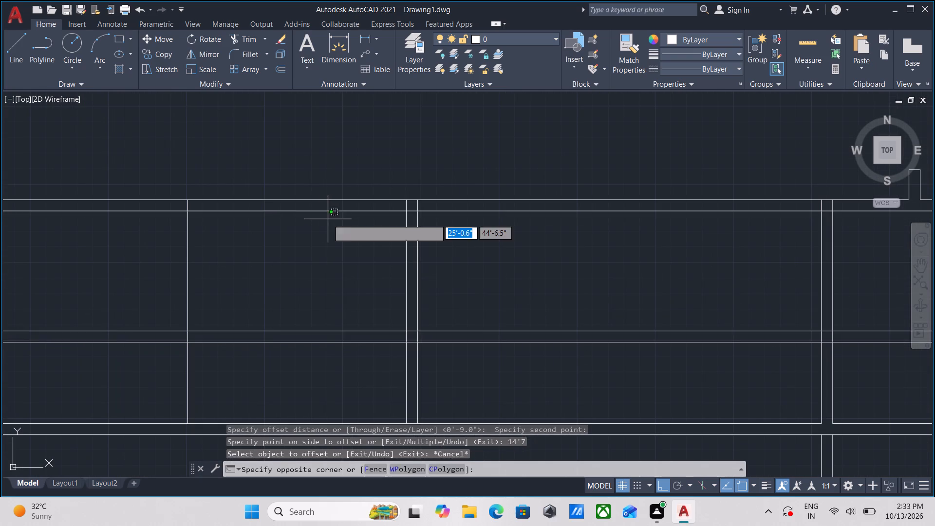
pyautogui.press('Escape')
pyautogui.scroll(1, 429, 238)
pyautogui.moveTo(428, 238); pyautogui.dragTo(428, 251, button='middle')
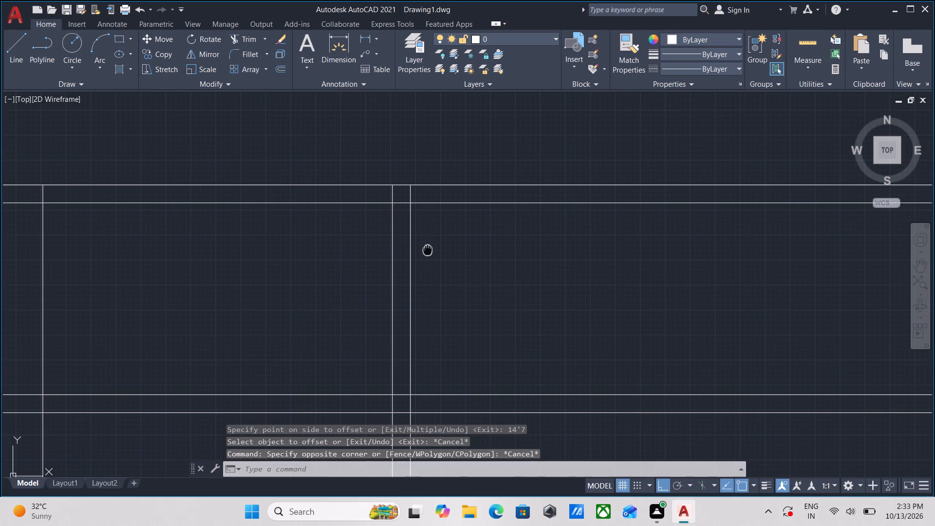
pyautogui.write('TR')
pyautogui.press('Return')
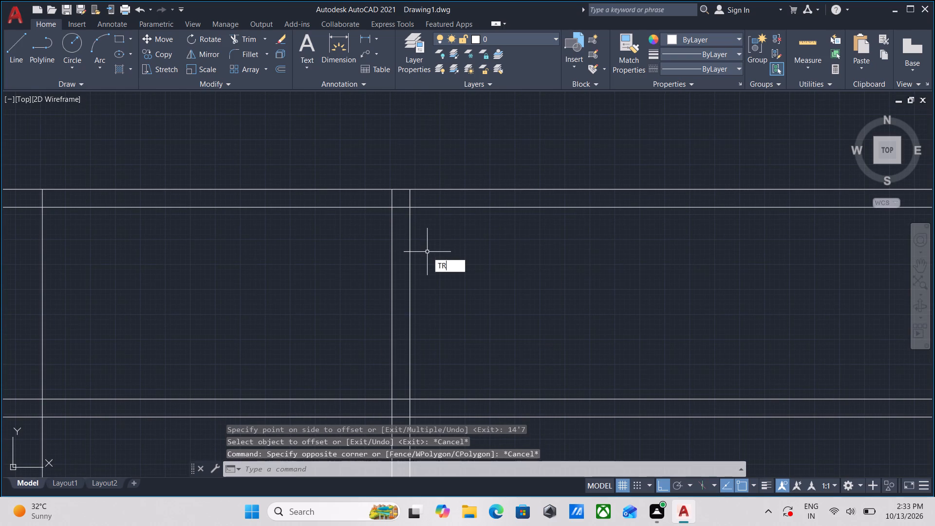
pyautogui.click(396, 210)
pyautogui.click(397, 197)
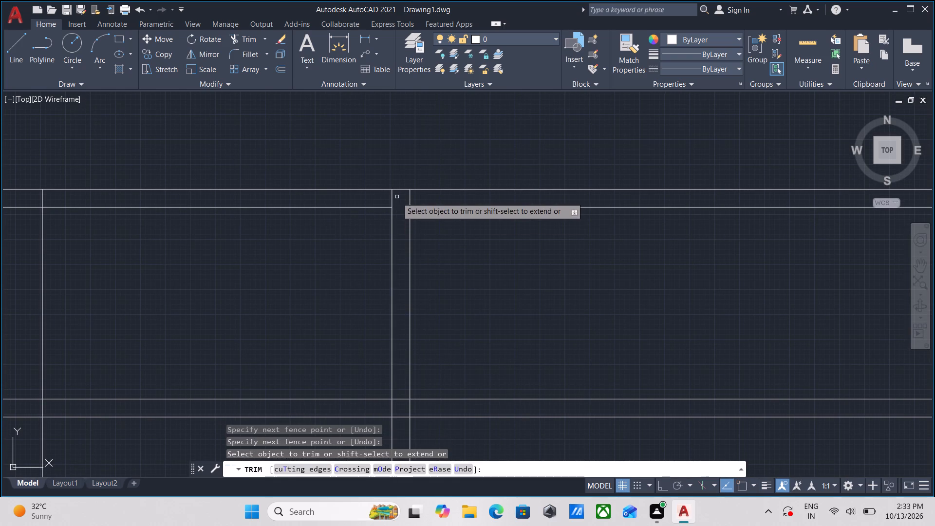
# Trim away both lines of the second horizontal wall between the first and second inner vertical walls.
pyautogui.scroll(-1, 439, 316)
pyautogui.moveTo(439, 316); pyautogui.dragTo(447, 258, button='middle')
pyautogui.scroll(-2, 447, 257)
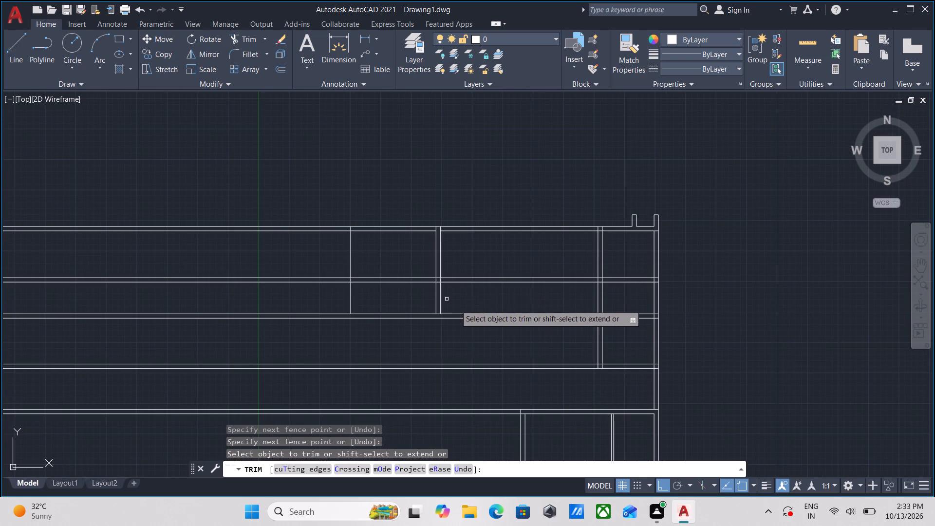
pyautogui.click(498, 296)
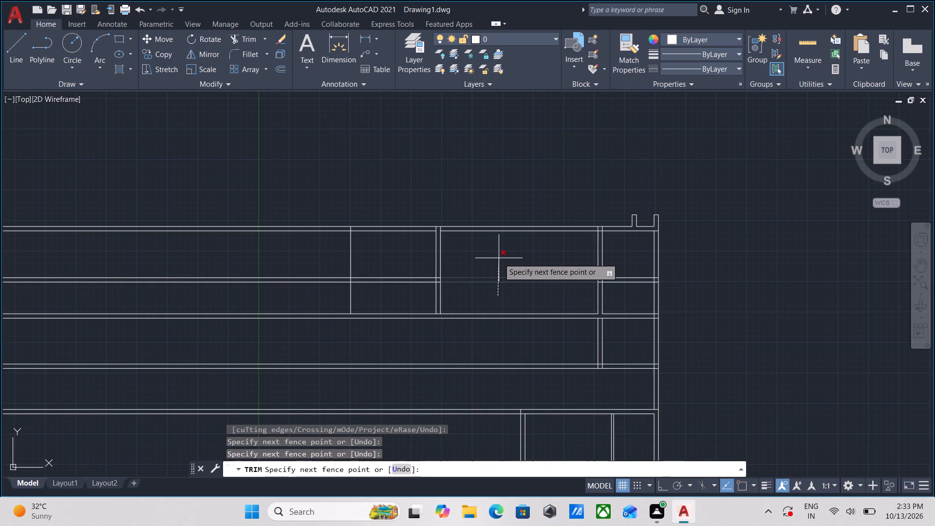
pyautogui.click(499, 258)
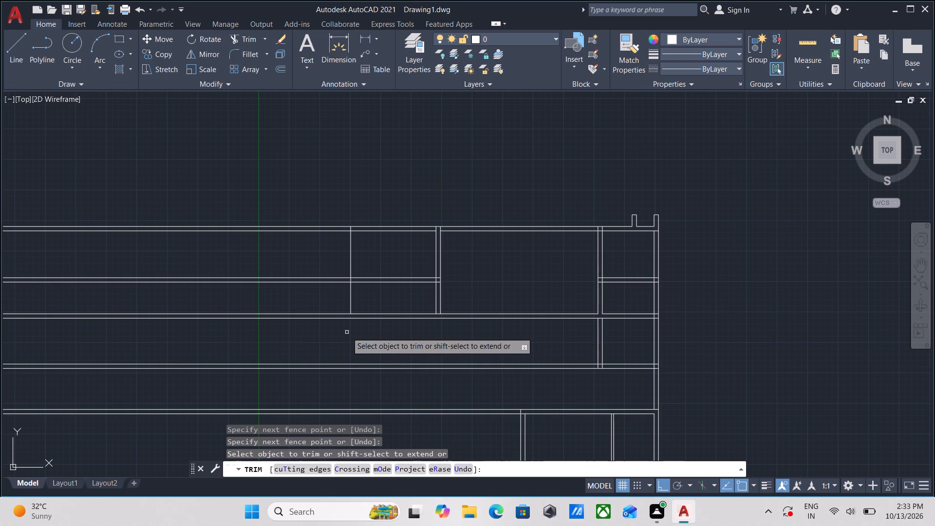
pyautogui.scroll(3, 356, 310)
pyautogui.press('Escape')
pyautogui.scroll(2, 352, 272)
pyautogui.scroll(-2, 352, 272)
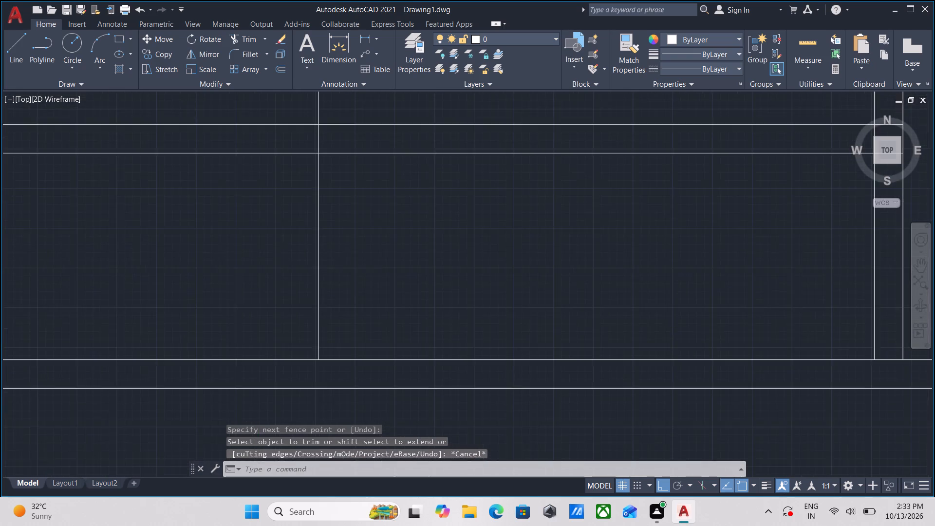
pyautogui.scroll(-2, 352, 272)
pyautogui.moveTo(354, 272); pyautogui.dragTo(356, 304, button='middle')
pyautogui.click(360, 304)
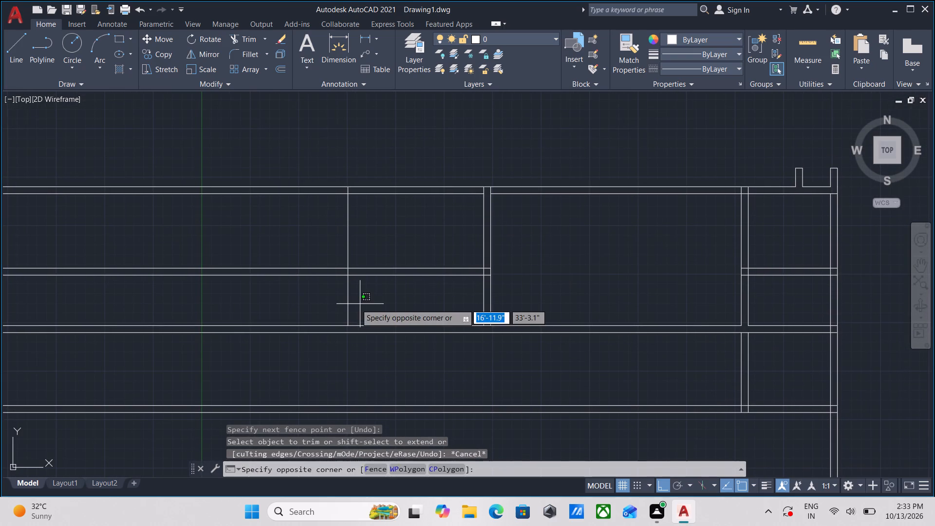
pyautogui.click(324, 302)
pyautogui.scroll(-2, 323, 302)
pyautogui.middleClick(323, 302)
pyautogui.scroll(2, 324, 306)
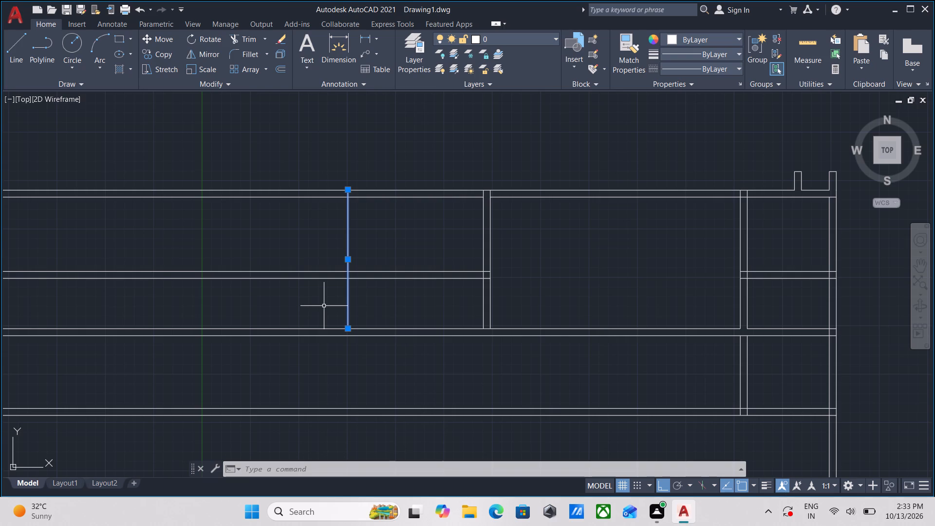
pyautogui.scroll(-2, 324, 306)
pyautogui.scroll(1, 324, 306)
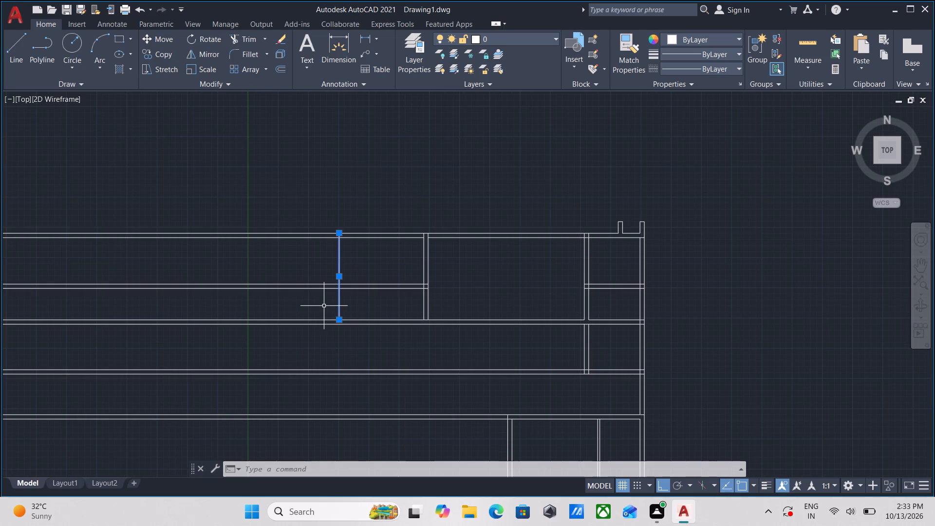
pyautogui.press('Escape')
# Trim the upper end of the newly offset vertical line where it crosses the top wall's thickness.
pyautogui.scroll(2, 347, 255)
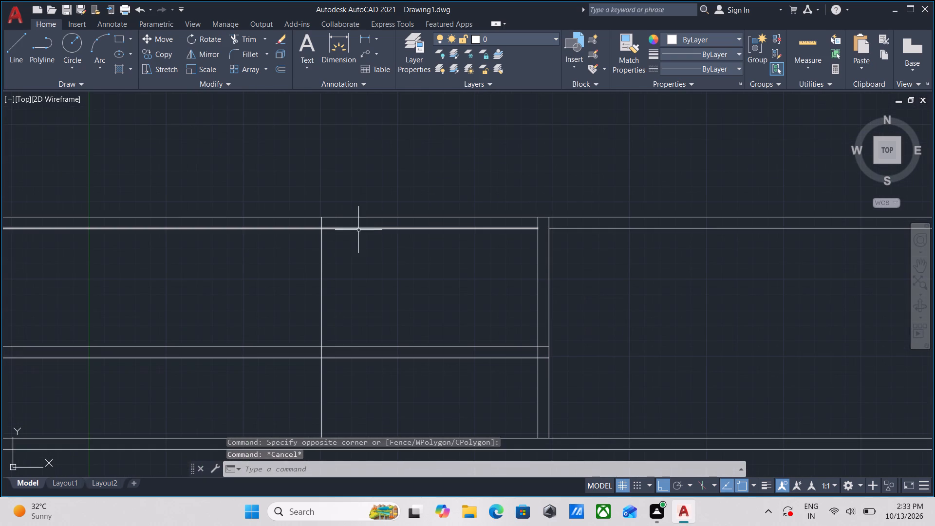
pyautogui.scroll(1, 331, 220)
pyautogui.scroll(-1, 333, 220)
pyautogui.moveTo(333, 220); pyautogui.dragTo(321, 224, button='middle')
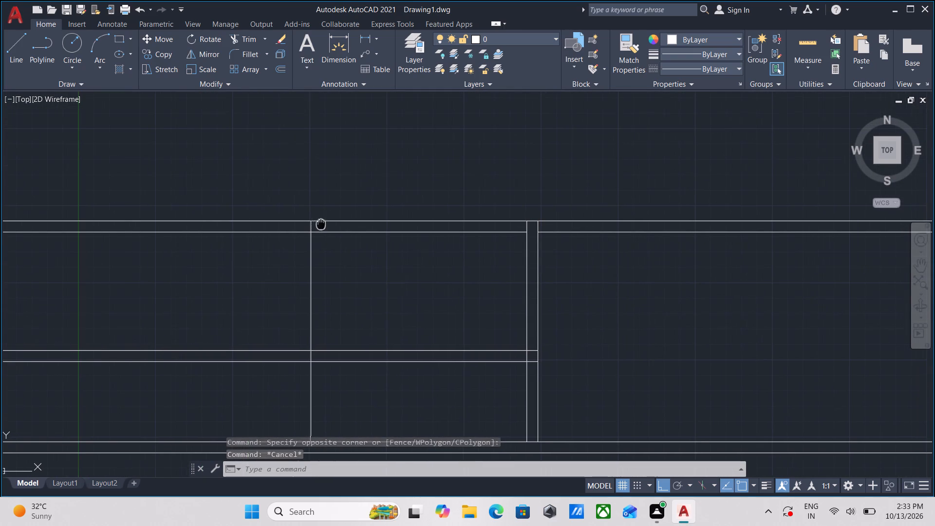
pyautogui.write('TR')
pyautogui.press('Return')
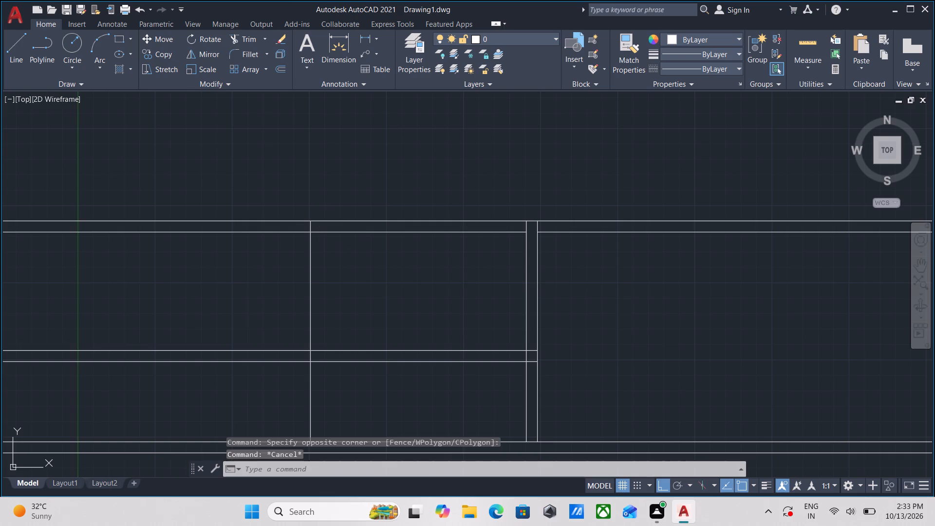
pyautogui.click(321, 225)
pyautogui.click(296, 225)
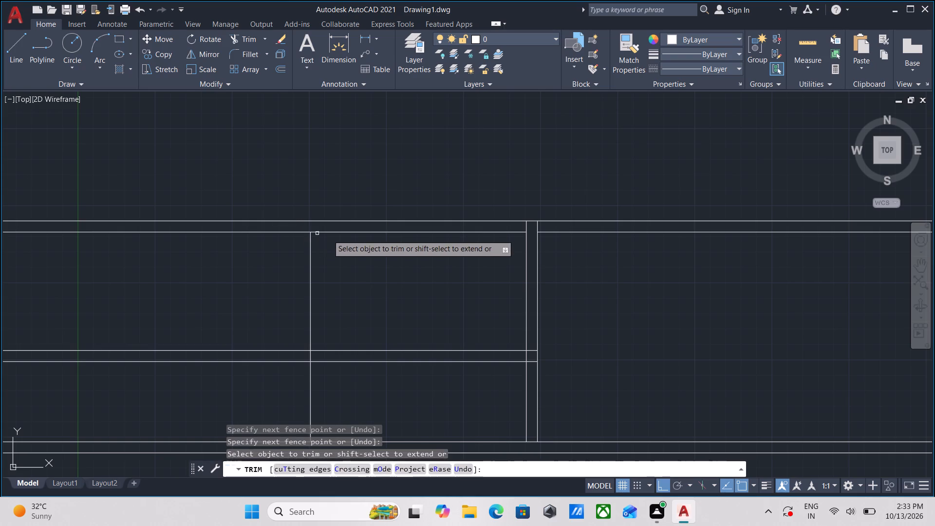
pyautogui.press('Escape')
# Offset the top wall's lower line, west of the second inner vertical wall, 28'8" downward.
pyautogui.click(378, 249)
pyautogui.click(359, 226)
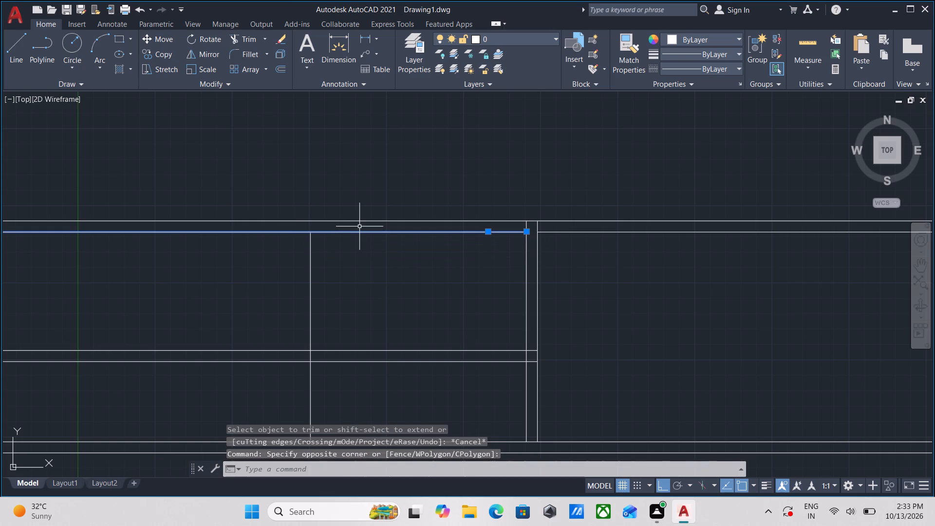
pyautogui.press('o')
pyautogui.press('Return')
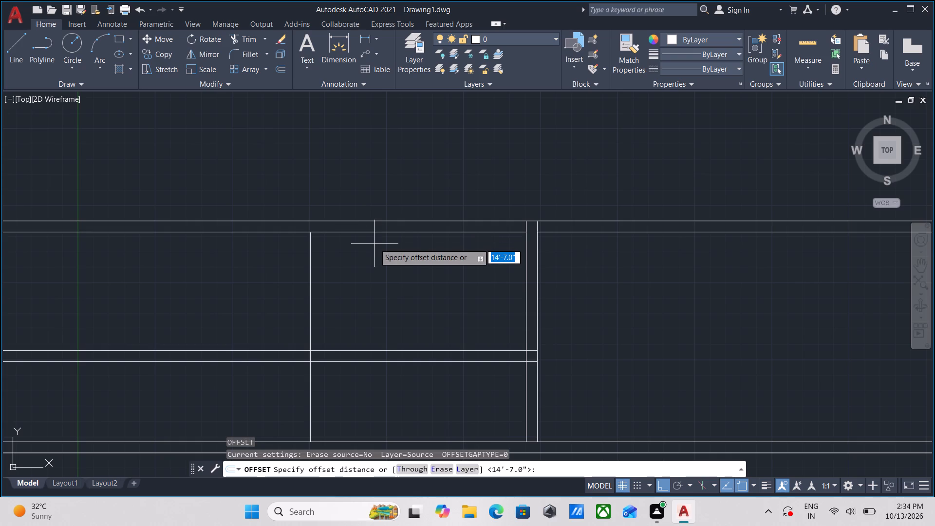
pyautogui.click(375, 234)
pyautogui.click(377, 285)
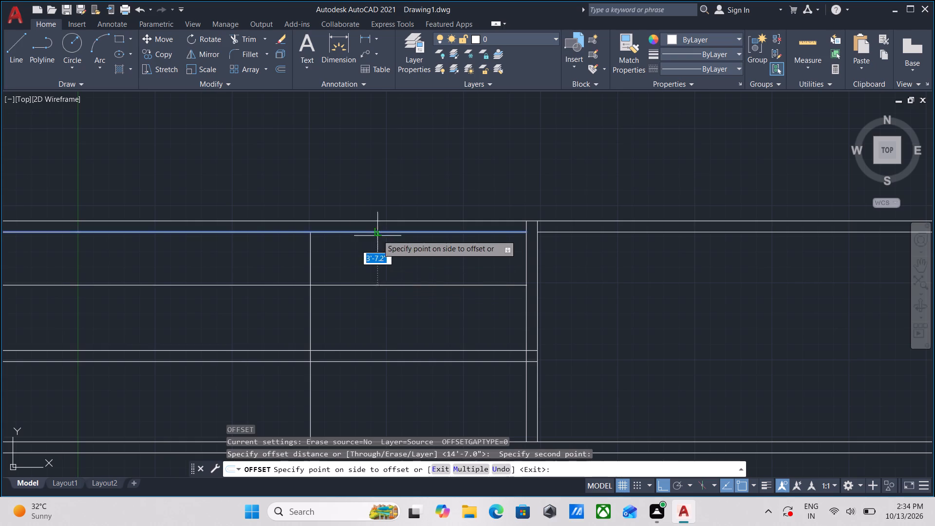
pyautogui.press('2')
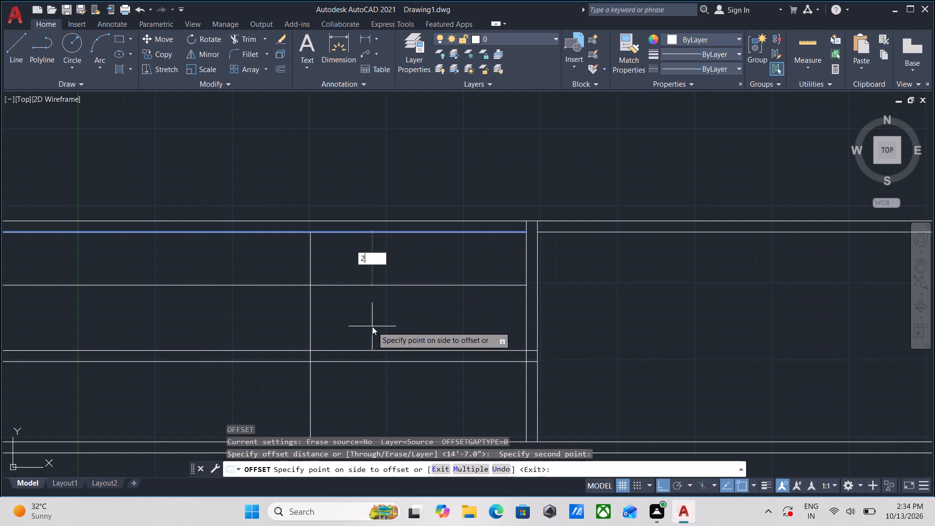
pyautogui.write("8'")
pyautogui.press('8')
pyautogui.press('Return')
pyautogui.scroll(-3, 360, 326)
pyautogui.moveTo(361, 325); pyautogui.dragTo(365, 317, button='middle')
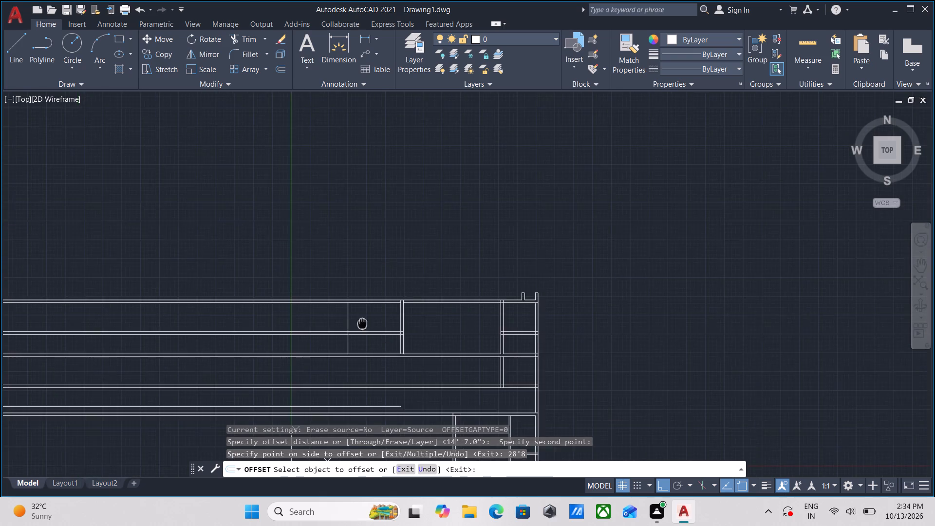
pyautogui.moveTo(365, 317); pyautogui.dragTo(378, 274, button='middle')
pyautogui.scroll(1, 421, 379)
pyautogui.moveTo(393, 318); pyautogui.dragTo(393, 323, button='middle')
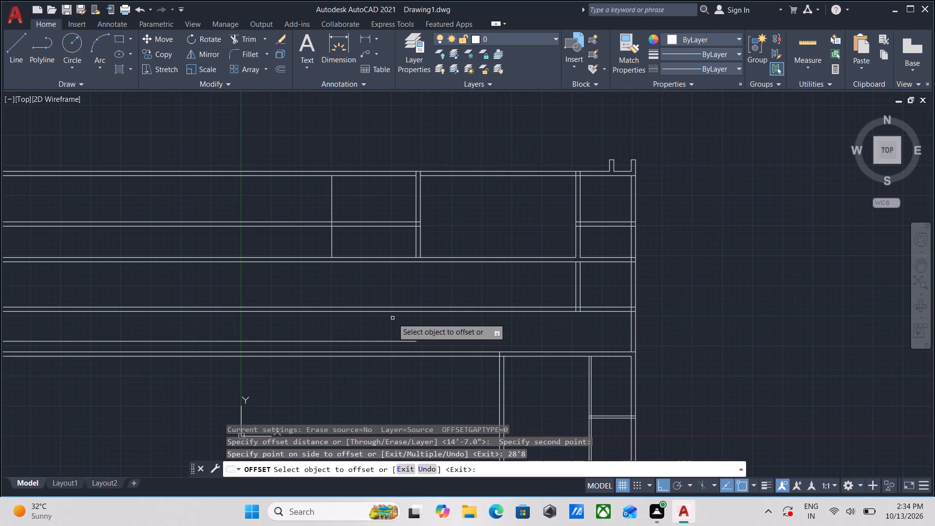
pyautogui.moveTo(393, 323); pyautogui.dragTo(393, 327, button='middle')
pyautogui.scroll(1, 339, 243)
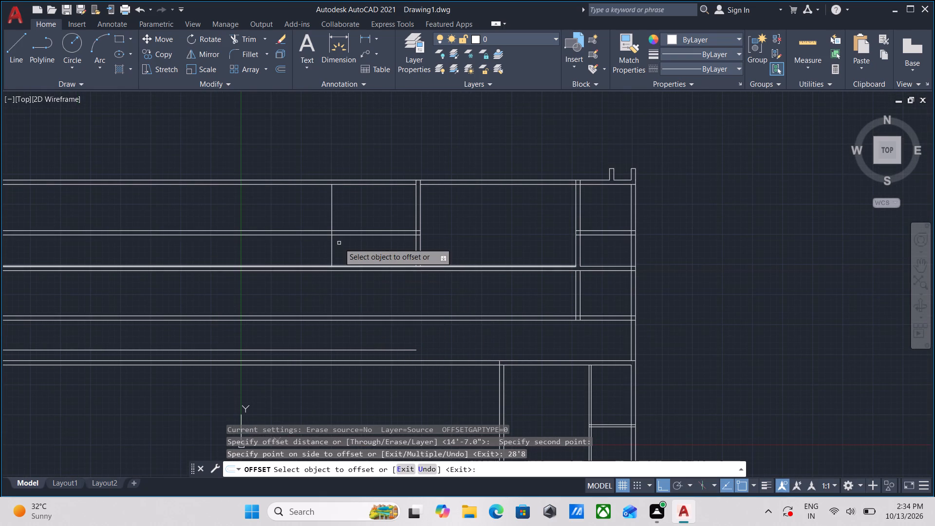
pyautogui.press('Escape')
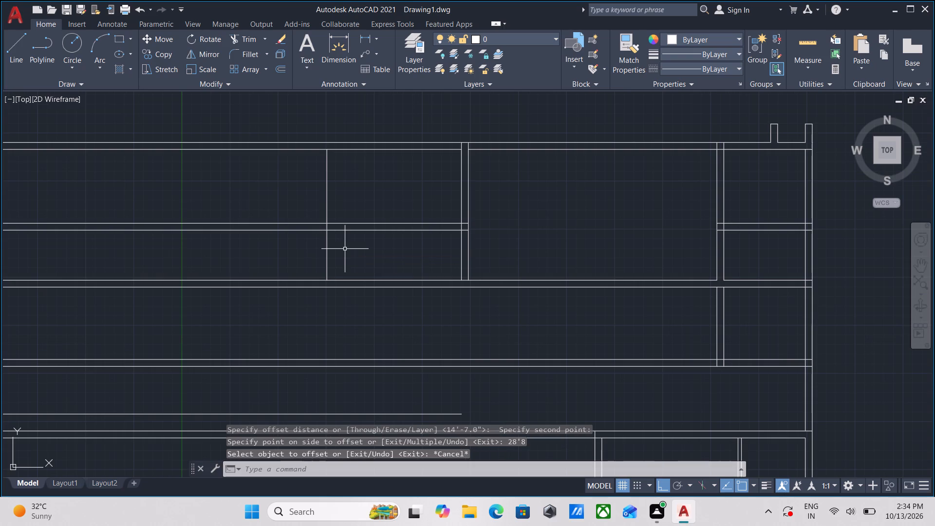
# Extend the lower end of the newly offset vertical line down to the new horizontal line offset from the top wall.
pyautogui.write('EX')
pyautogui.press('Return')
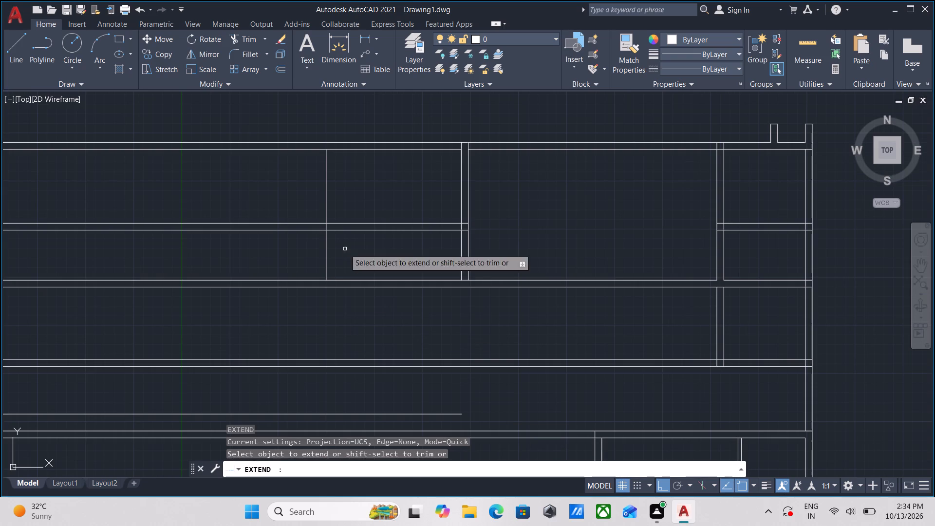
pyautogui.click(325, 261)
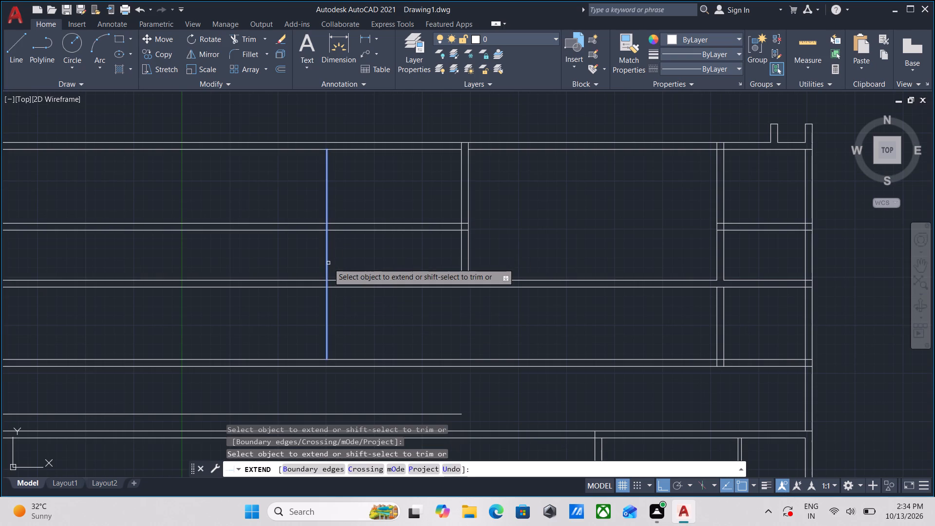
pyautogui.click(328, 263)
pyautogui.click(328, 261)
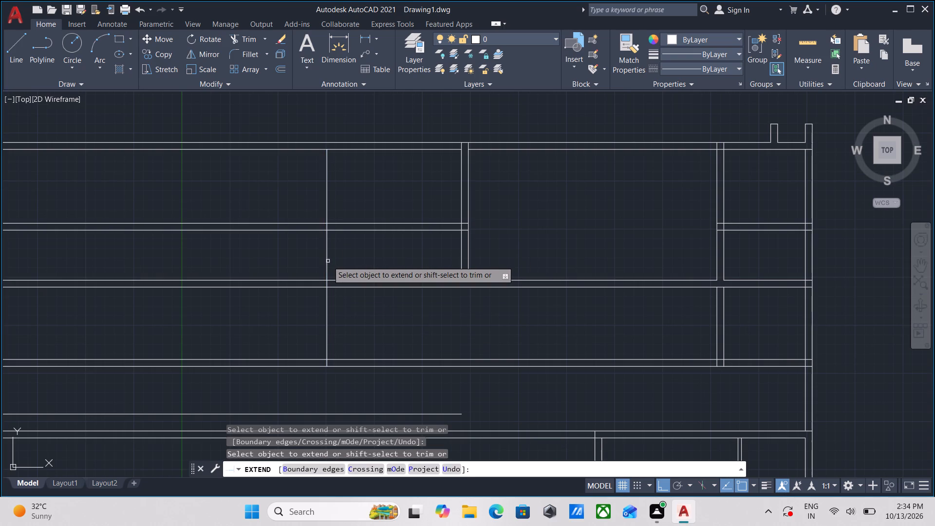
pyautogui.click(328, 262)
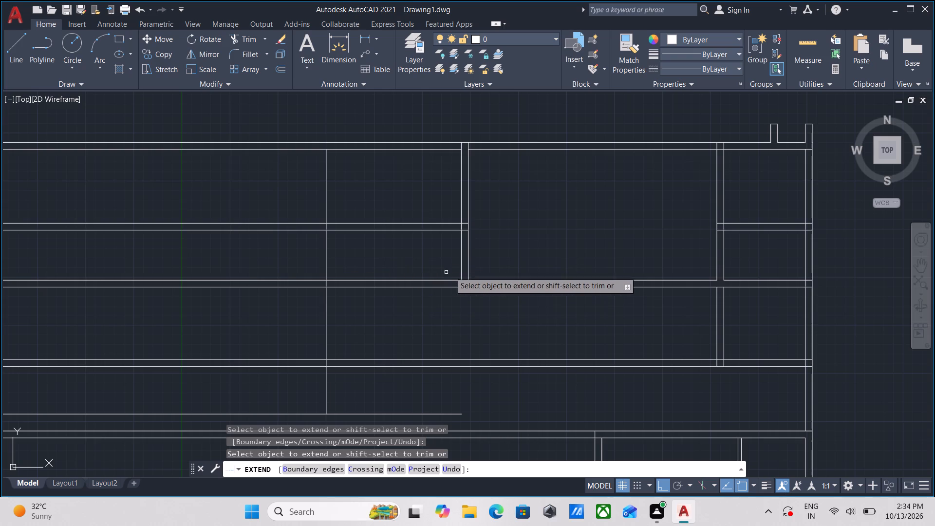
# Extend the west line of the second inner vertical wall down to the east end of the new horizontal line.
pyautogui.click(461, 269)
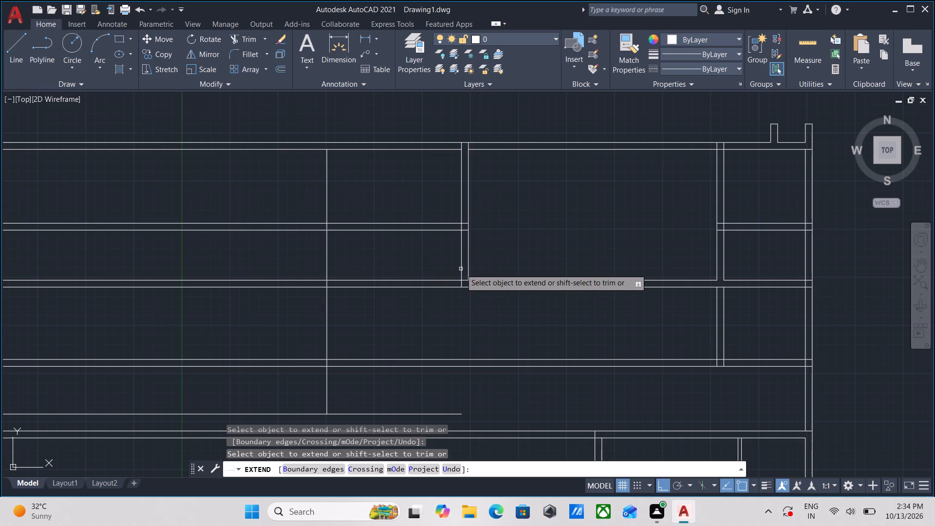
pyautogui.click(462, 271)
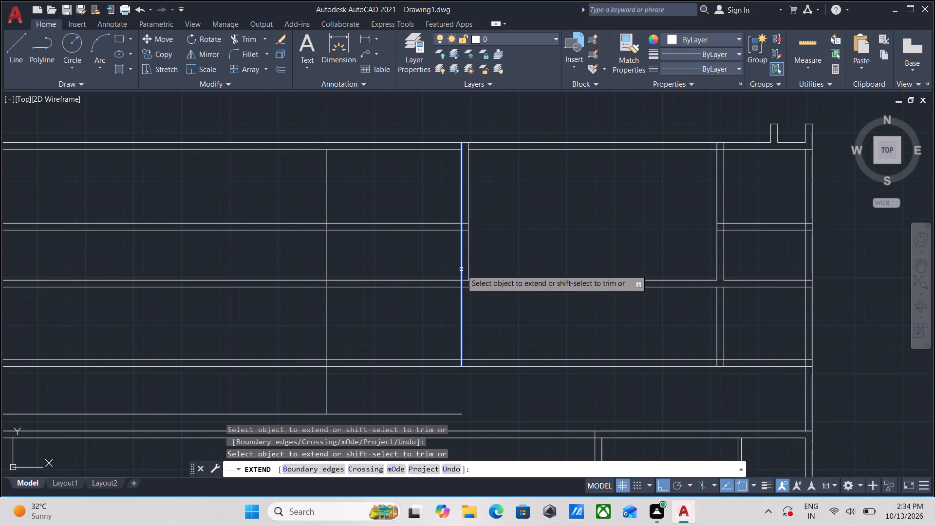
pyautogui.click(461, 269)
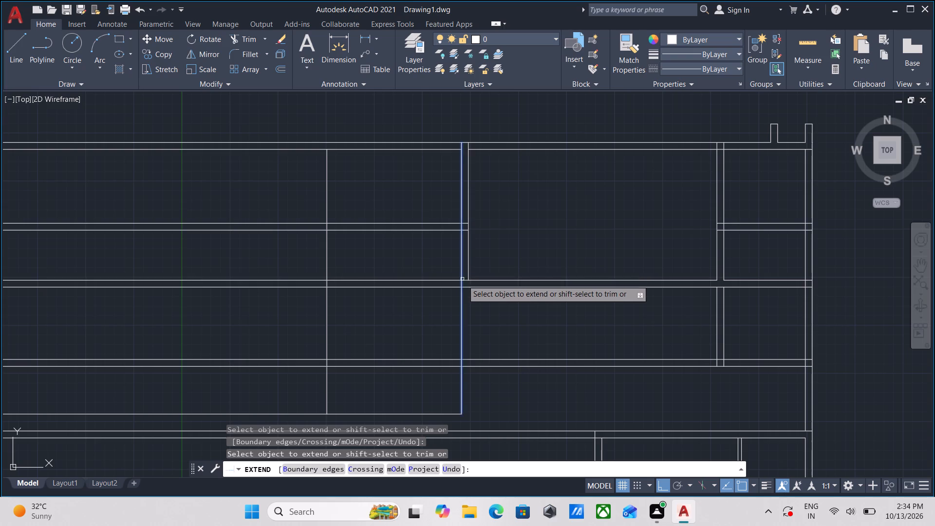
pyautogui.click(460, 308)
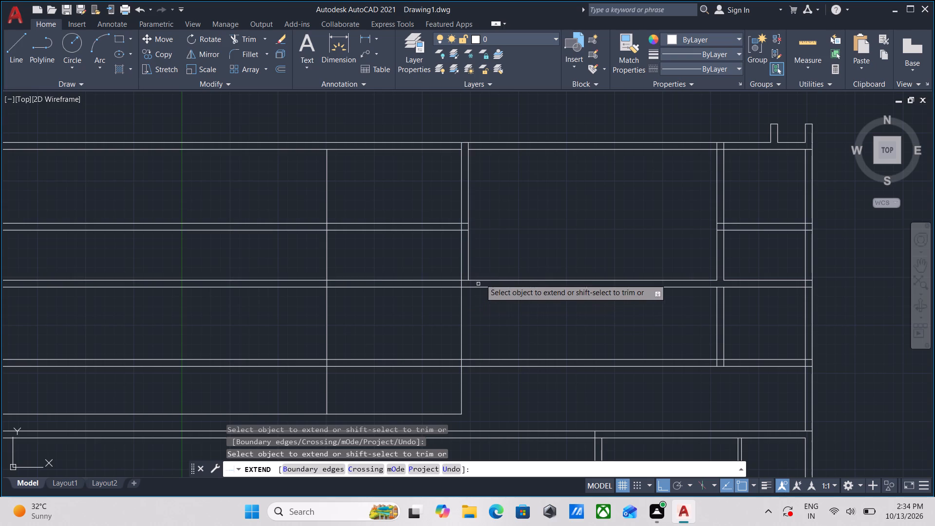
# Extend the east line of the second inner vertical wall down to the upper line of the lowest long horizontal wall.
pyautogui.moveTo(484, 388); pyautogui.dragTo(484, 387, button='middle')
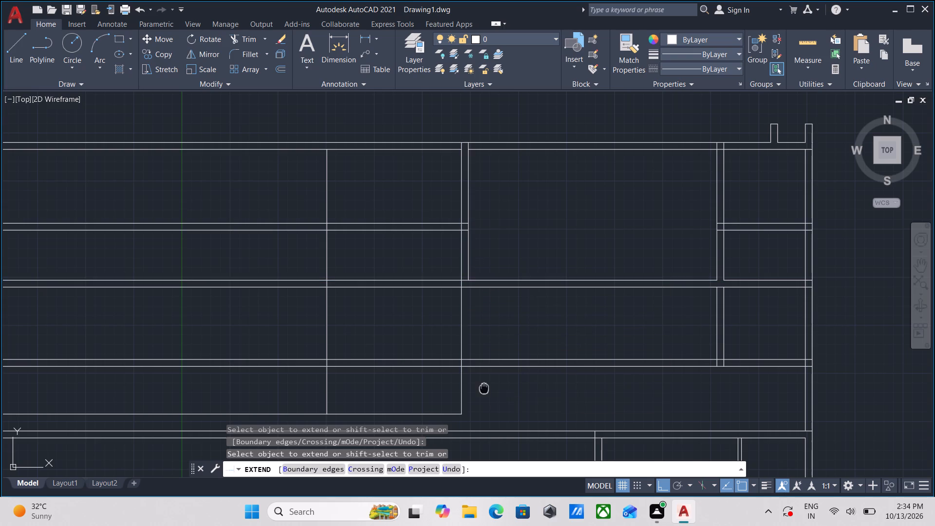
pyautogui.moveTo(484, 387); pyautogui.dragTo(480, 342, button='middle')
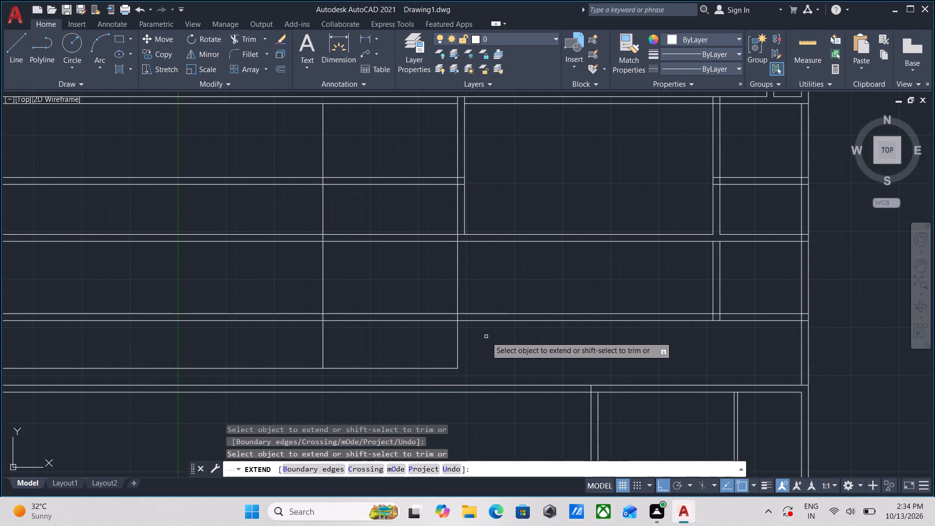
pyautogui.click(466, 219)
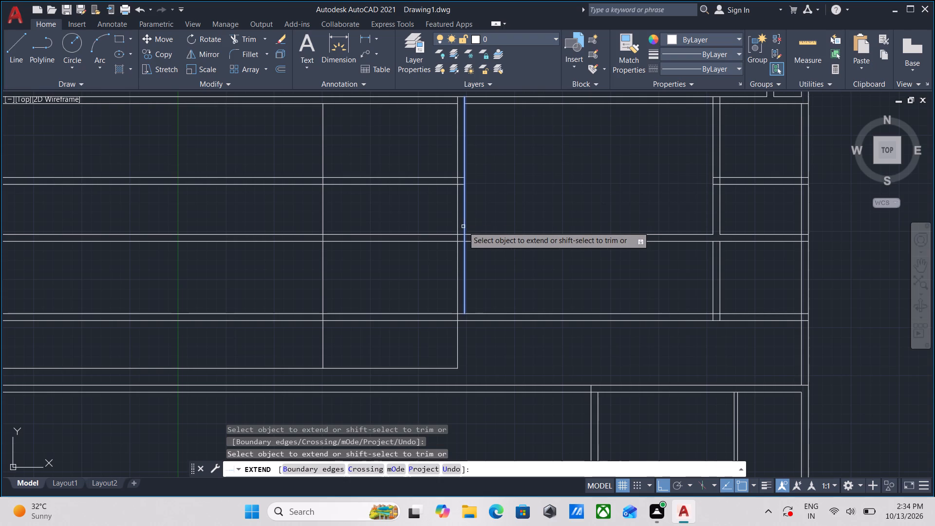
pyautogui.click(463, 226)
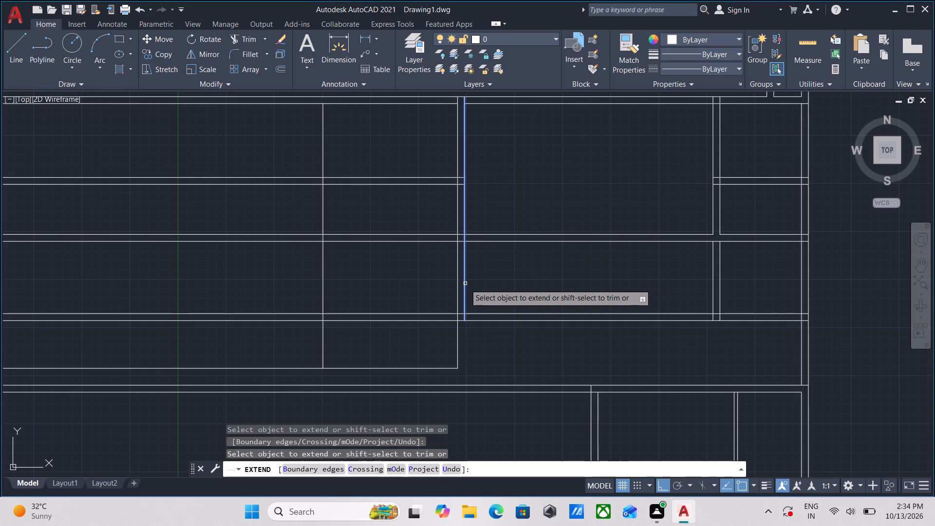
pyautogui.click(465, 284)
pyautogui.click(465, 293)
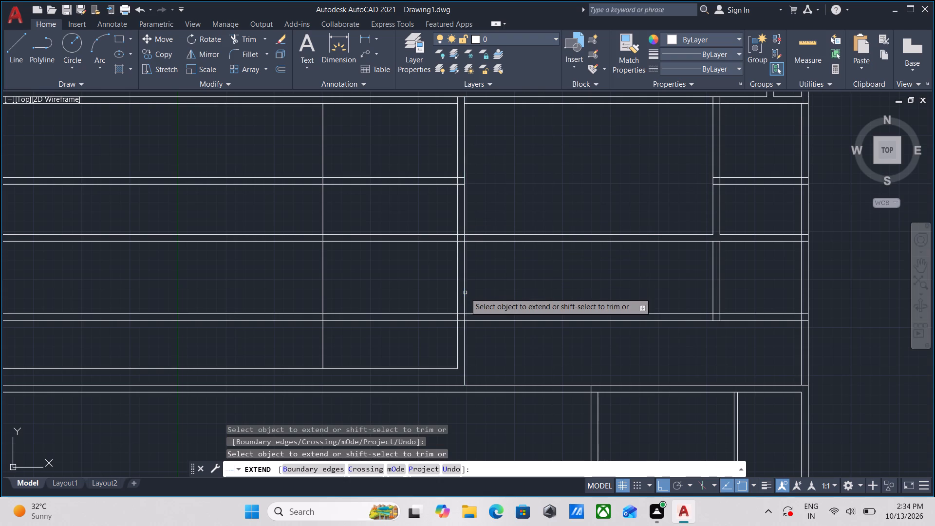
pyautogui.press('Escape')
pyautogui.scroll(2, 481, 319)
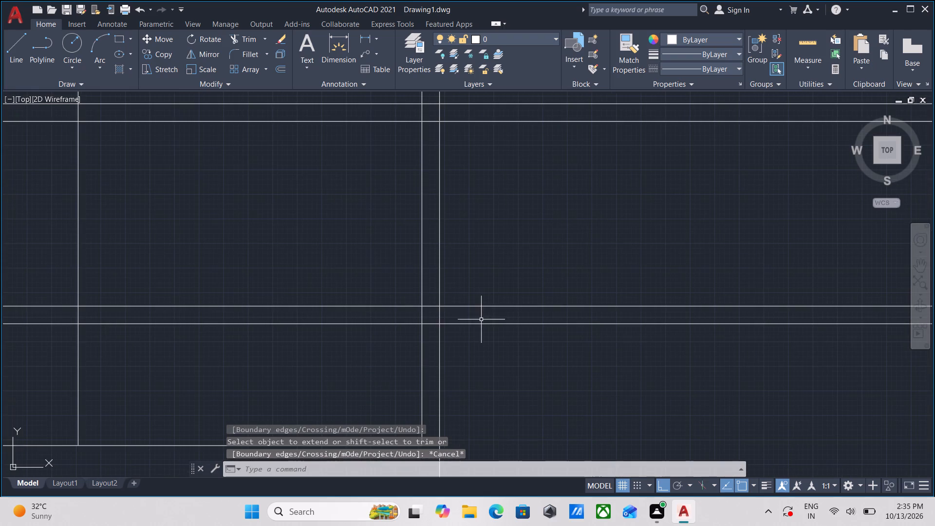
pyautogui.click(374, 366)
pyautogui.scroll(-4, 321, 260)
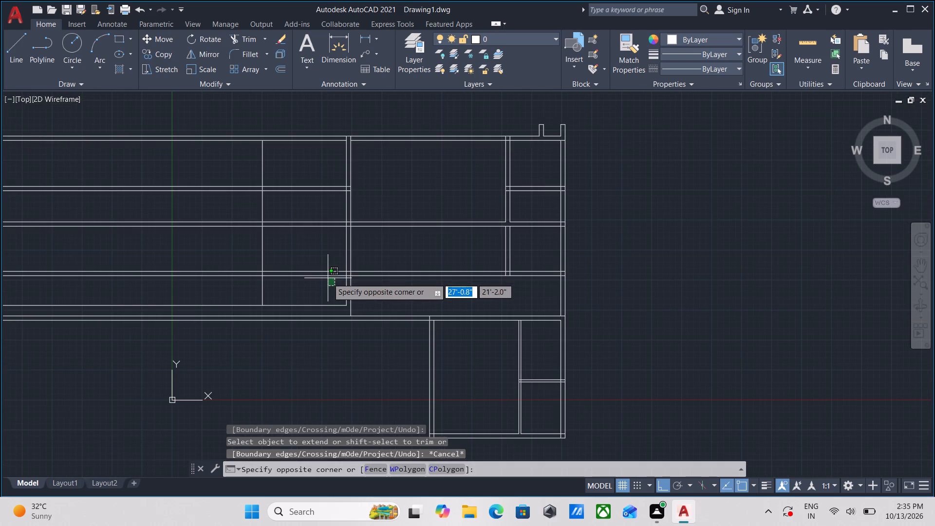
pyautogui.press('Escape')
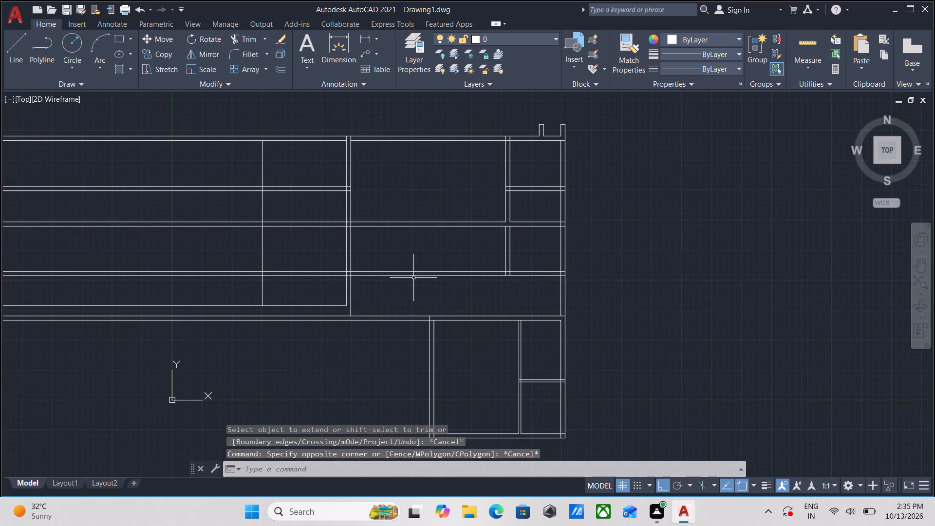
# Extend the upper end of the westernmost vertical line up to the top wall's outer line.
pyautogui.moveTo(372, 284); pyautogui.dragTo(380, 284, button='middle')
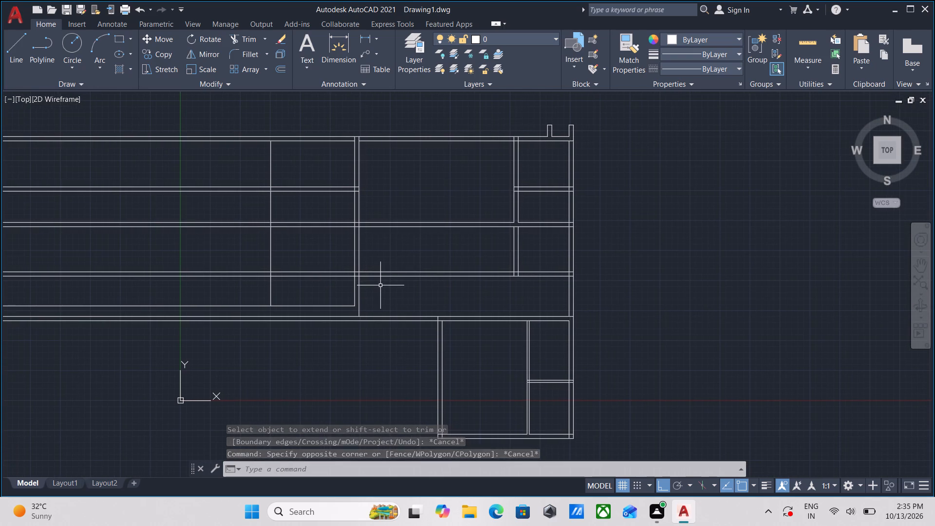
pyautogui.scroll(2, 363, 331)
pyautogui.scroll(-2, 350, 244)
pyautogui.moveTo(350, 244); pyautogui.dragTo(360, 273, button='middle')
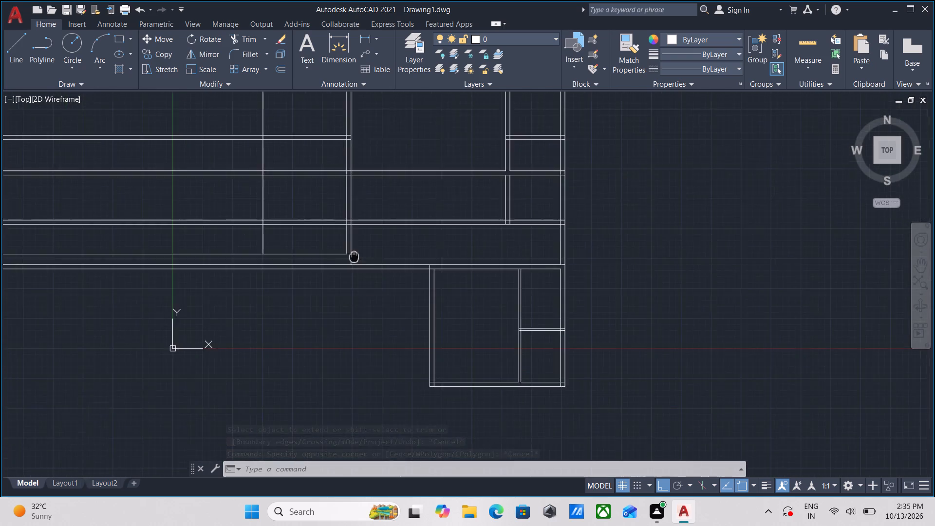
pyautogui.moveTo(360, 273); pyautogui.dragTo(376, 298, button='middle')
pyautogui.moveTo(398, 301); pyautogui.dragTo(409, 314, button='middle')
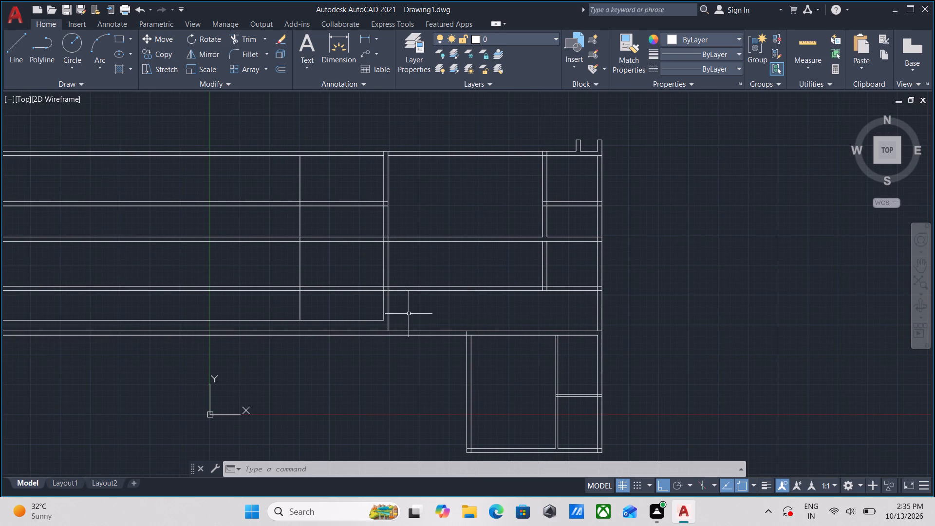
pyautogui.press('Escape')
pyautogui.moveTo(299, 229); pyautogui.dragTo(304, 262, button='middle')
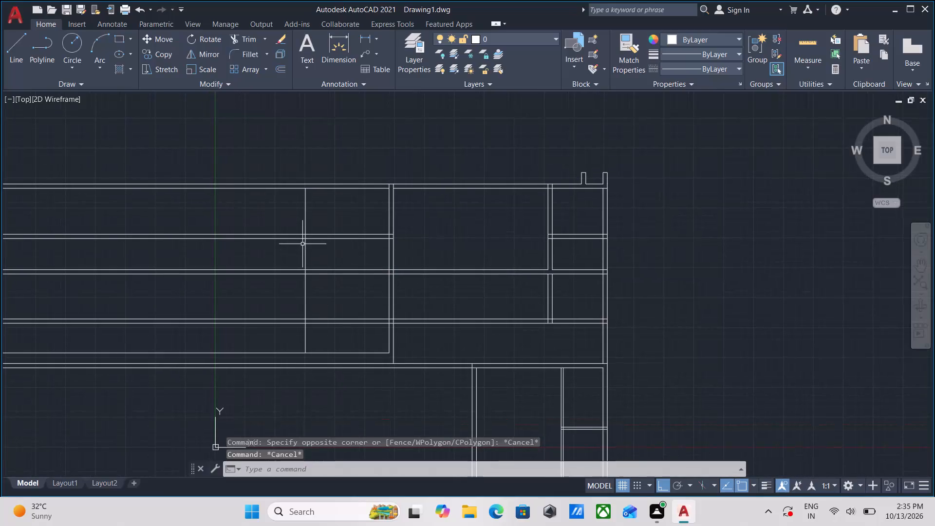
pyautogui.press('w')
pyautogui.press('BackSpace')
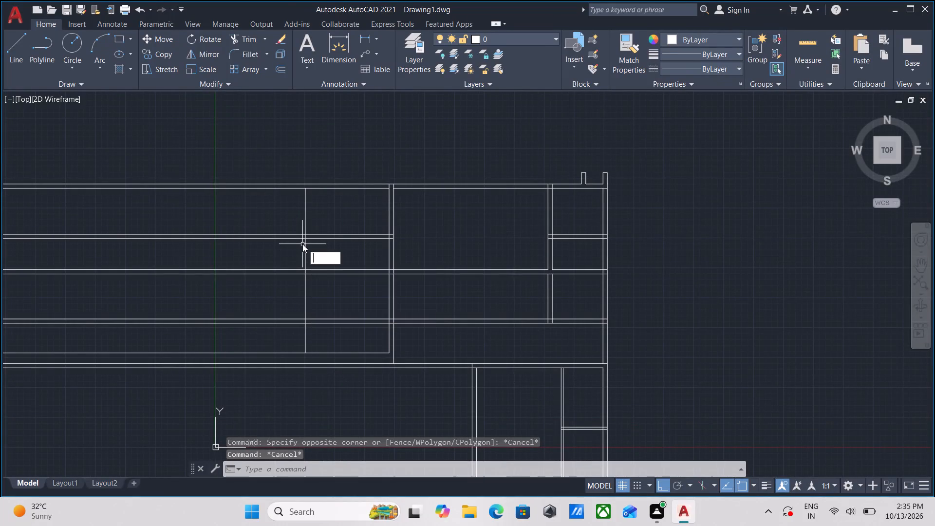
pyautogui.write('EX')
pyautogui.press('Return')
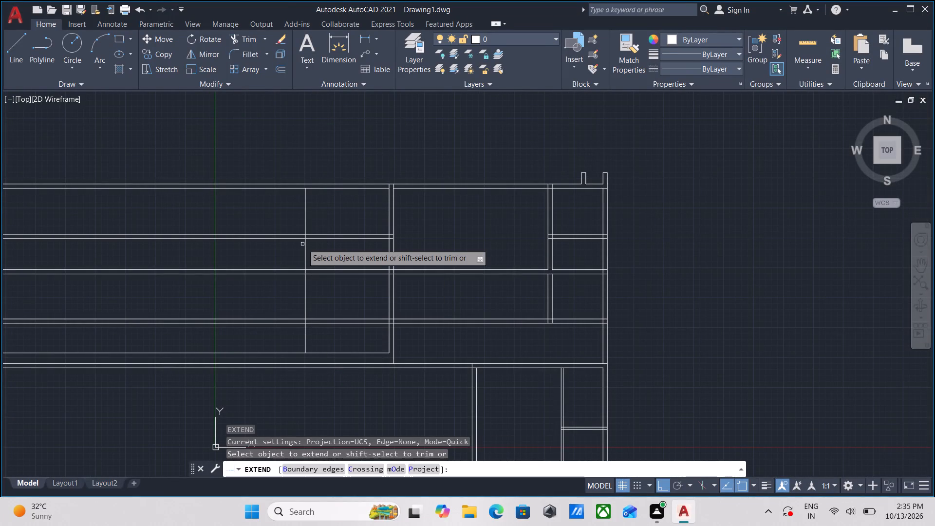
pyautogui.click(306, 210)
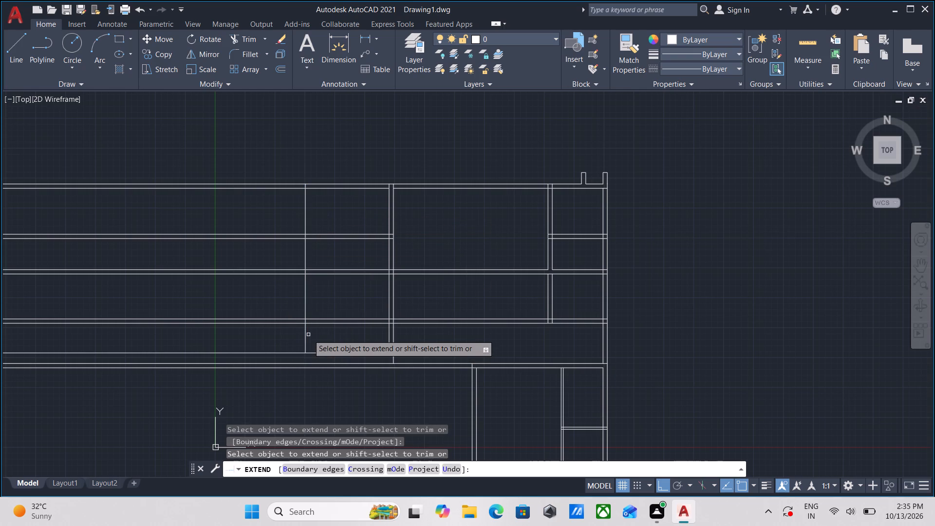
pyautogui.press('Escape')
# Trim away the top wall, the three horizontal walls beneath it and the new offset line west of the westernmost vertical line.
pyautogui.scroll(1, 305, 381)
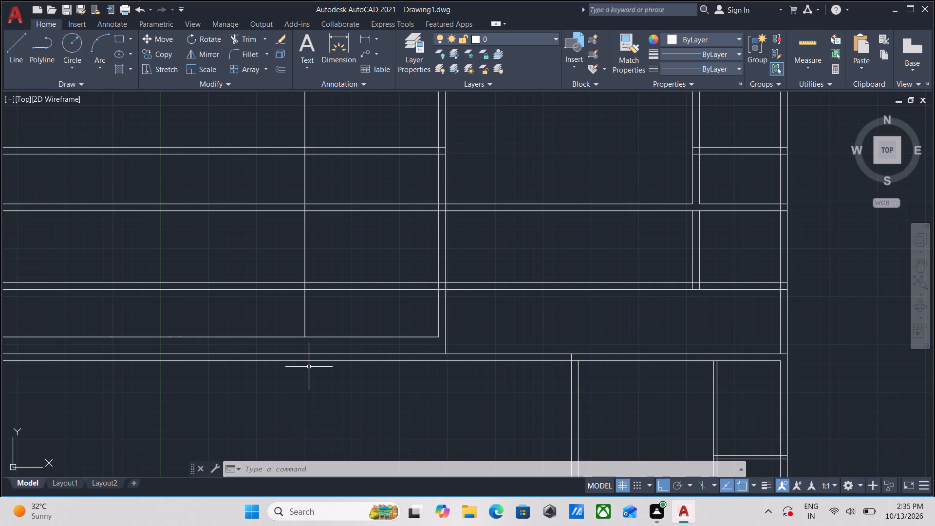
pyautogui.scroll(2, 309, 367)
pyautogui.scroll(-3, 309, 367)
pyautogui.scroll(-2, 225, 262)
pyautogui.moveTo(225, 262); pyautogui.dragTo(234, 275, button='middle')
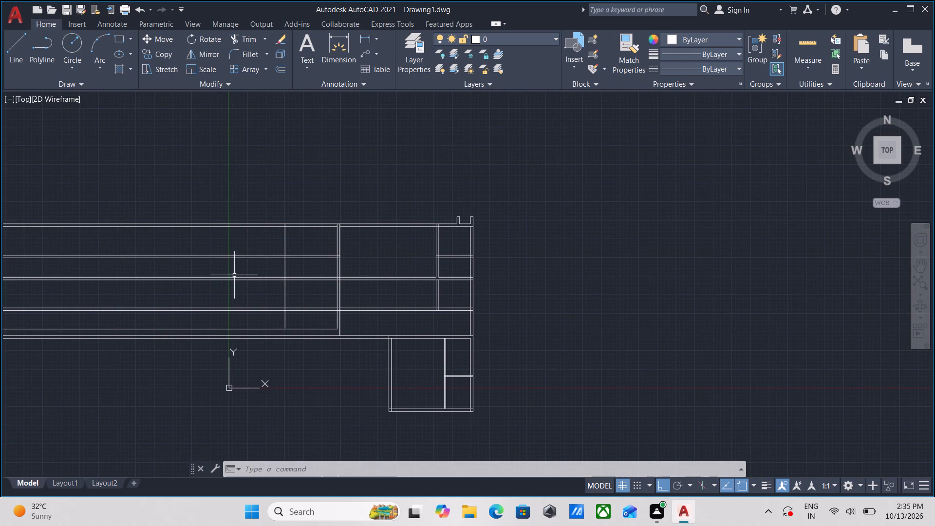
pyautogui.write('TR')
pyautogui.press('Return')
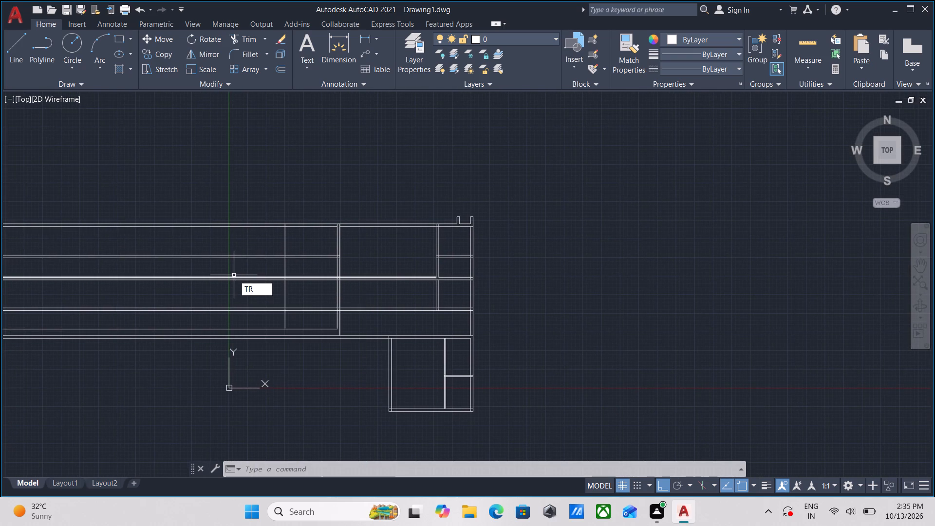
pyautogui.click(238, 210)
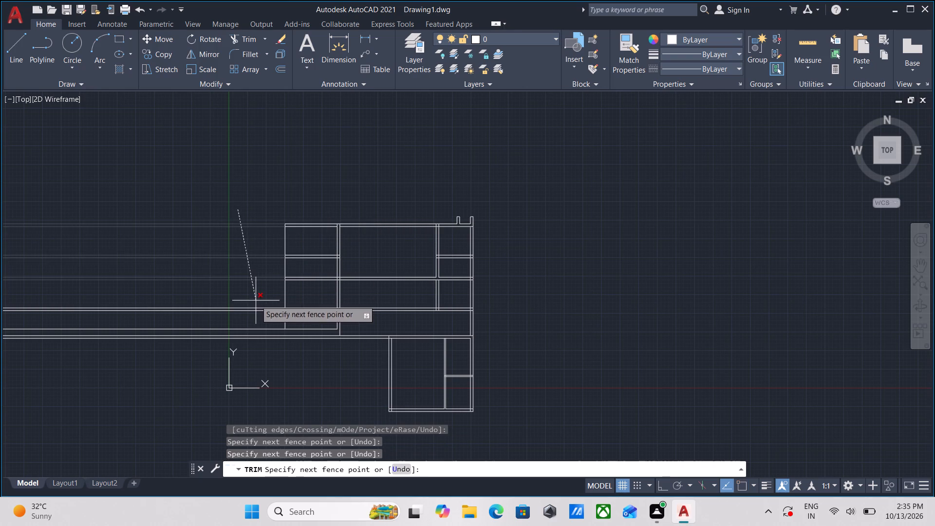
pyautogui.moveTo(256, 301); pyautogui.dragTo(269, 250, button='middle')
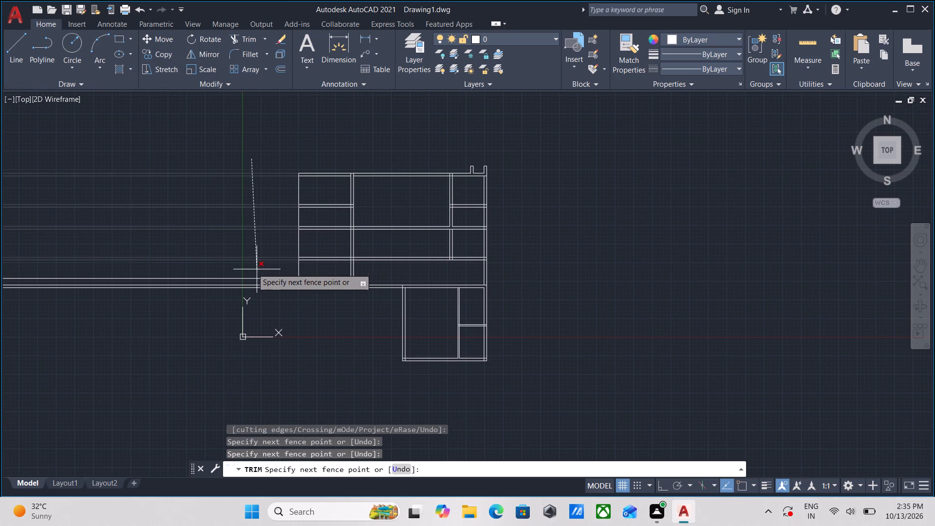
pyautogui.scroll(4, 251, 268)
pyautogui.click(252, 298)
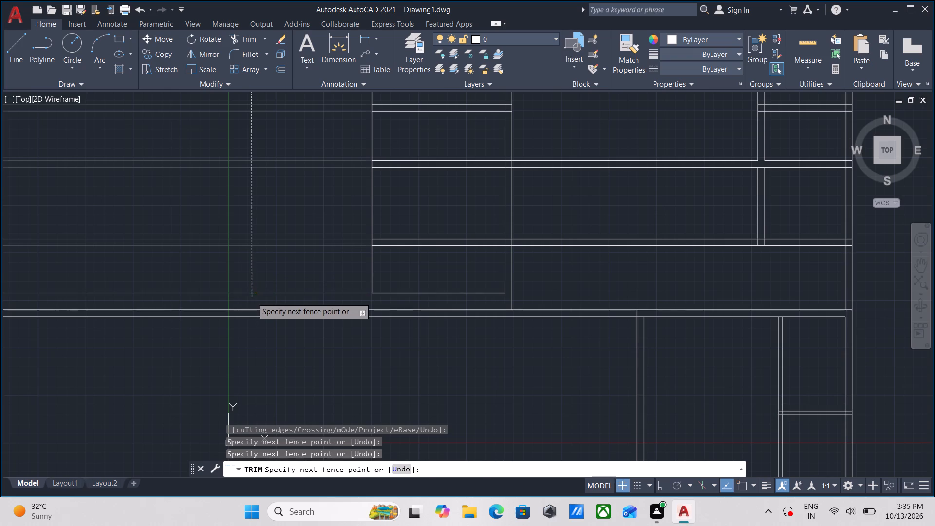
# Trim away both lines of the lowest long horizontal wall west of the lower room block.
pyautogui.click(261, 273)
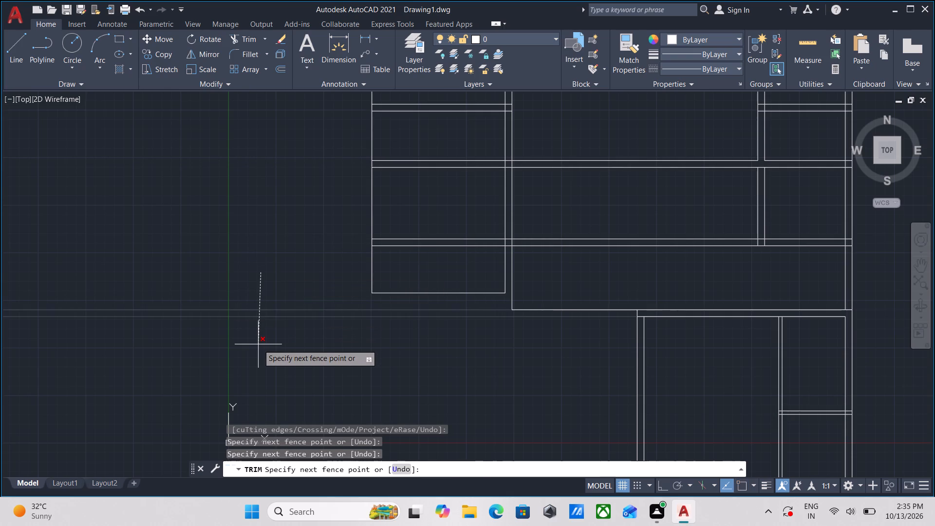
pyautogui.click(260, 336)
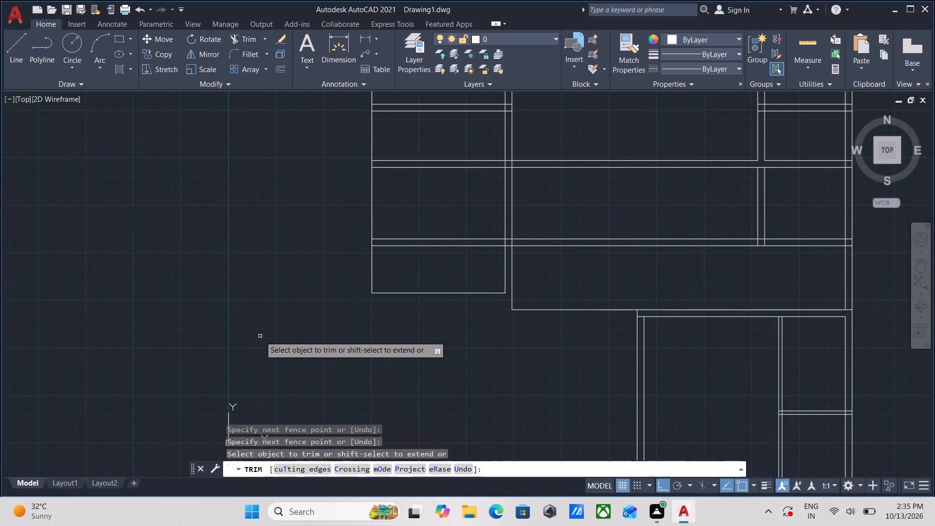
pyautogui.click(574, 338)
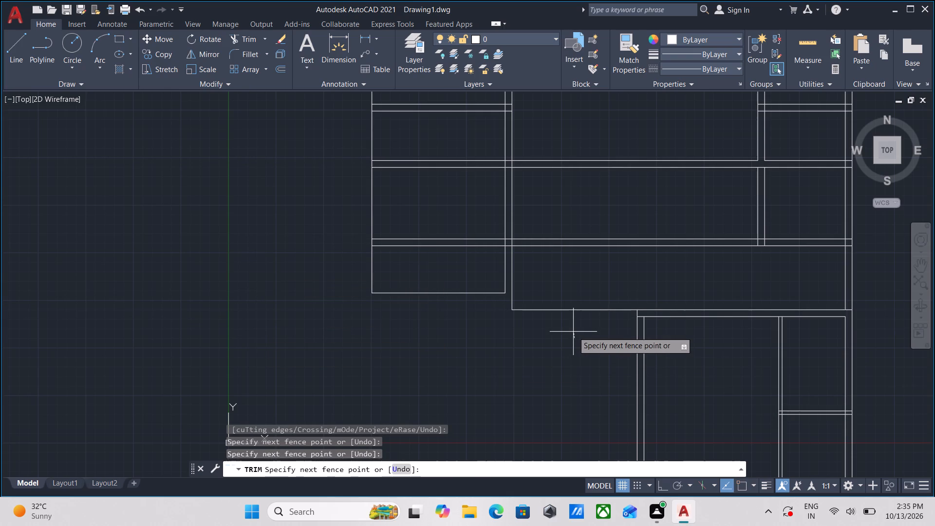
pyautogui.click(567, 291)
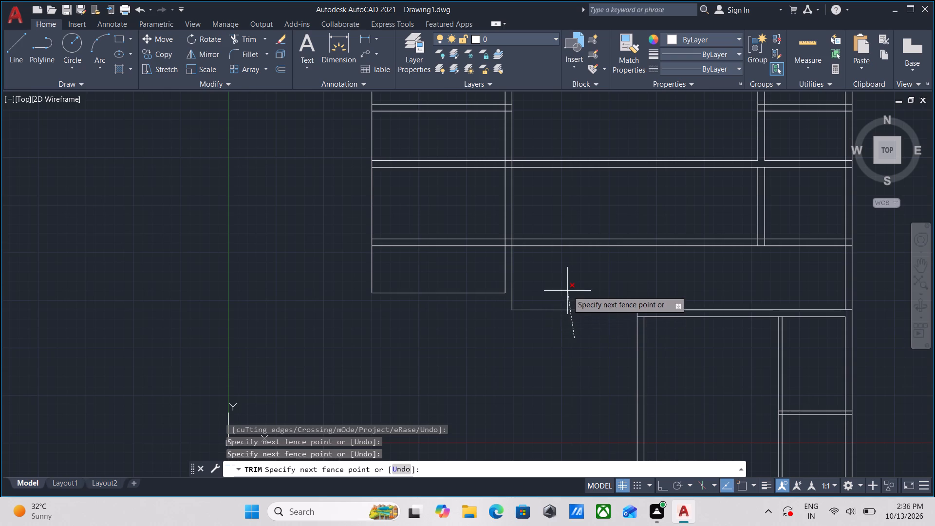
# Trim the three inner horizontal walls between the westernmost vertical line and the second inner vertical wall.
pyautogui.scroll(-2, 566, 291)
pyautogui.moveTo(566, 293); pyautogui.dragTo(560, 337, button='middle')
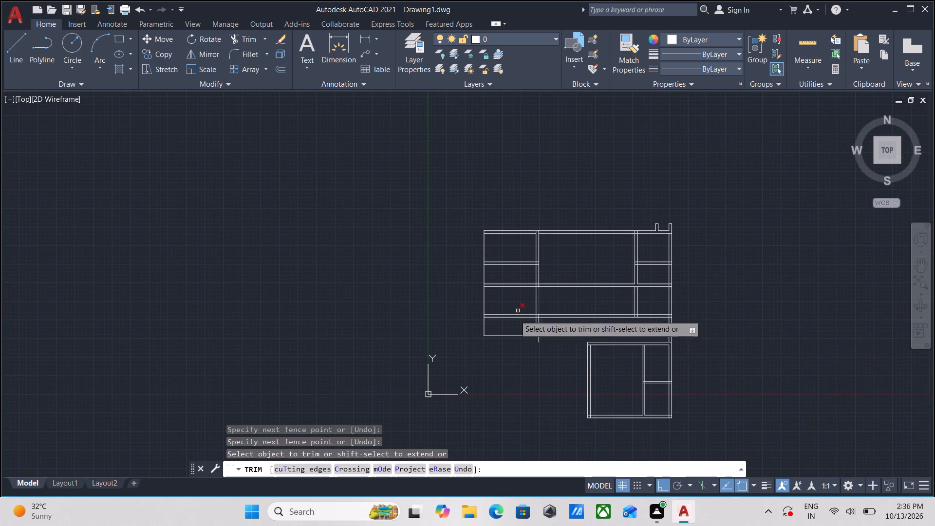
pyautogui.click(509, 329)
pyautogui.click(506, 248)
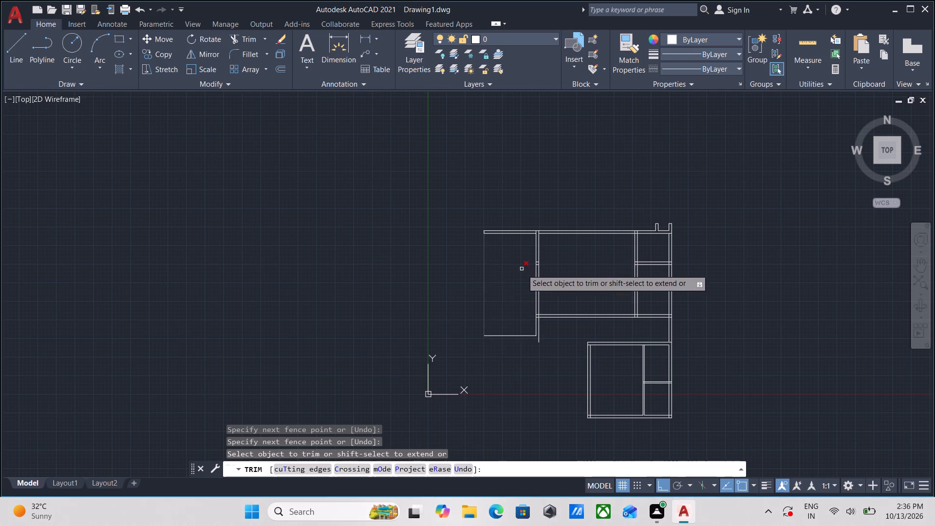
# Trim the two short leftover horizontal lines inside the vertical wall on the western room's east side.
pyautogui.scroll(1, 502, 308)
pyautogui.moveTo(532, 295); pyautogui.dragTo(508, 309, button='middle')
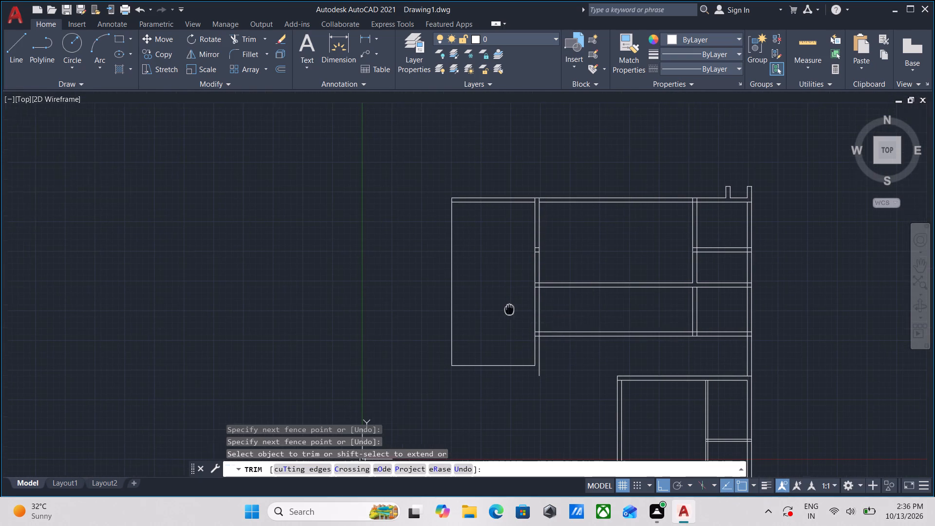
pyautogui.moveTo(508, 309); pyautogui.dragTo(506, 310, button='middle')
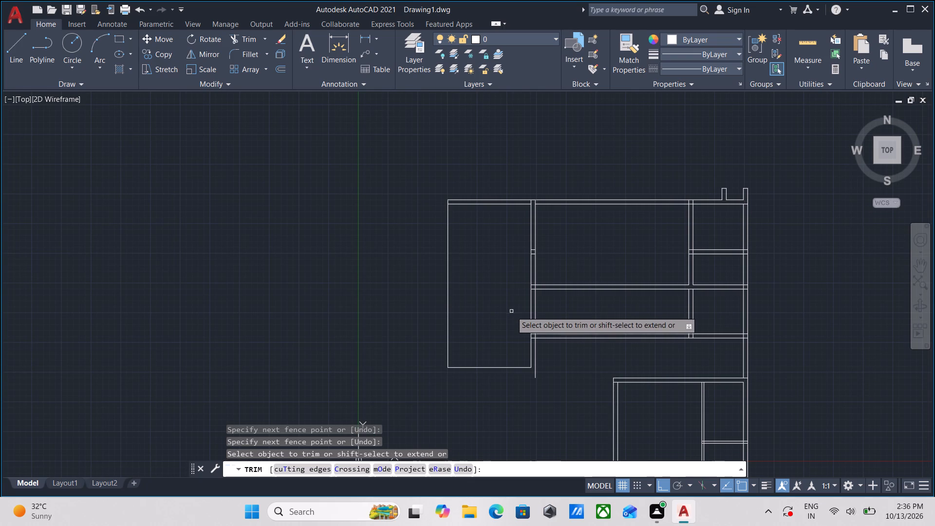
pyautogui.scroll(-1, 534, 304)
pyautogui.scroll(2, 505, 326)
pyautogui.press('Escape')
pyautogui.moveTo(516, 322); pyautogui.dragTo(461, 297, button='middle')
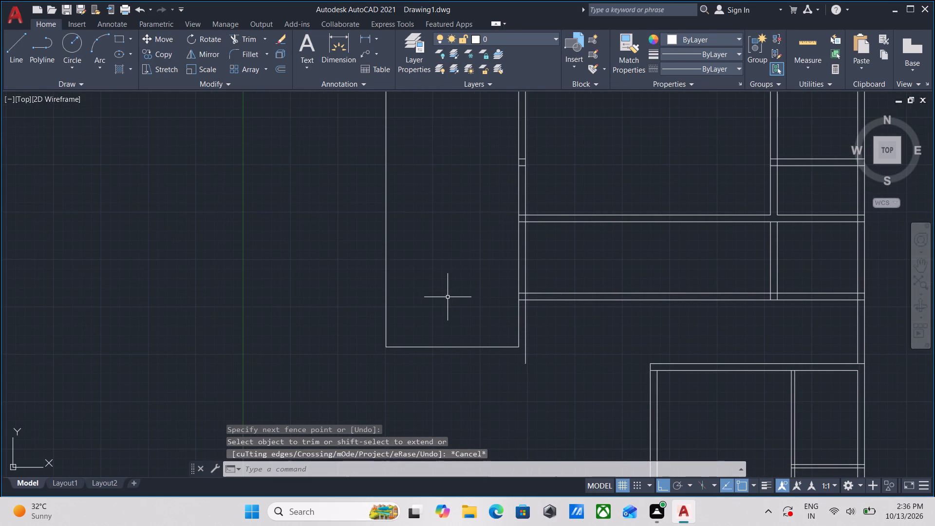
pyautogui.scroll(-1, 448, 297)
pyautogui.scroll(1, 544, 276)
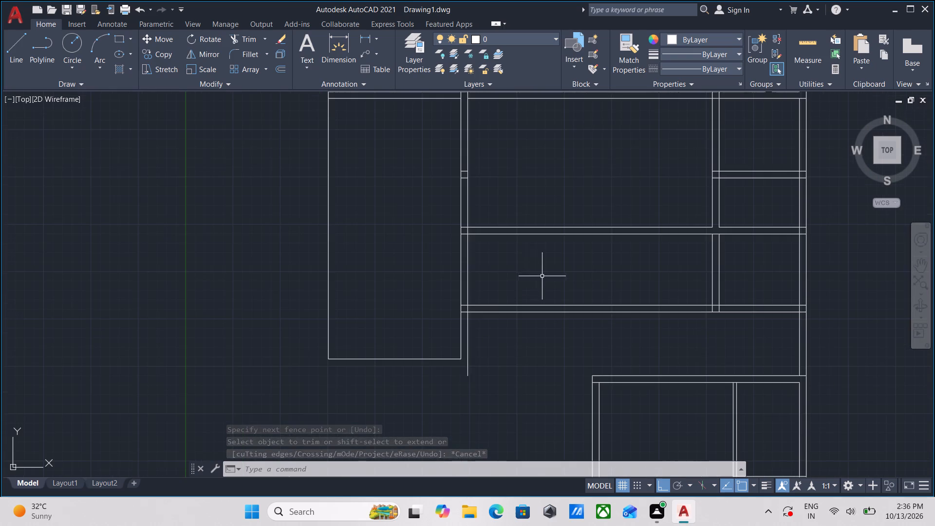
pyautogui.moveTo(486, 257); pyautogui.dragTo(462, 285, button='middle')
pyautogui.moveTo(478, 193); pyautogui.dragTo(464, 236, button='middle')
pyautogui.moveTo(459, 240); pyautogui.dragTo(457, 255, button='middle')
pyautogui.write('TR')
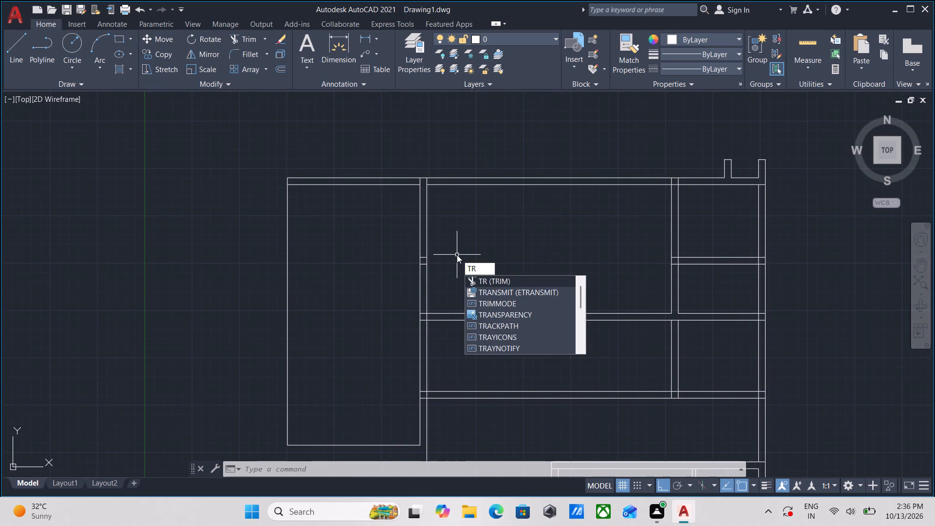
pyautogui.scroll(1, 436, 273)
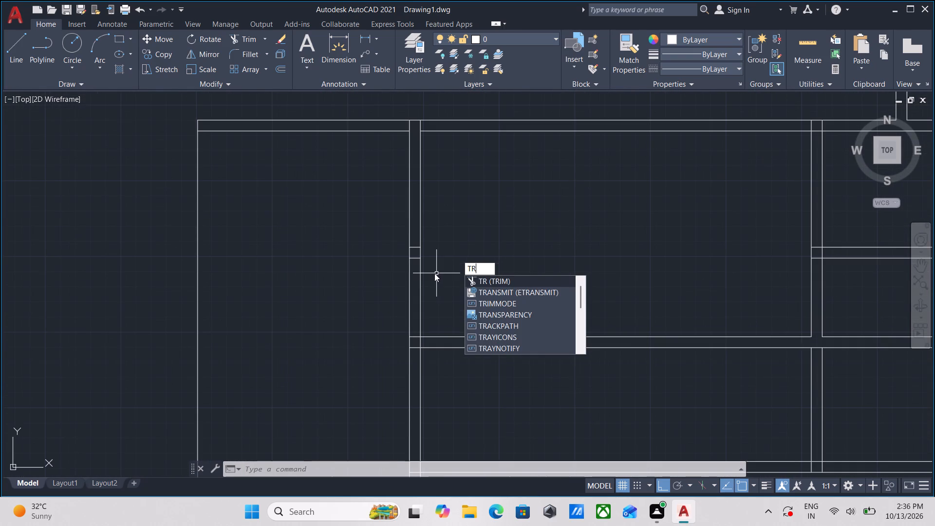
pyautogui.press('Return')
pyautogui.scroll(3, 397, 279)
pyautogui.click(444, 225)
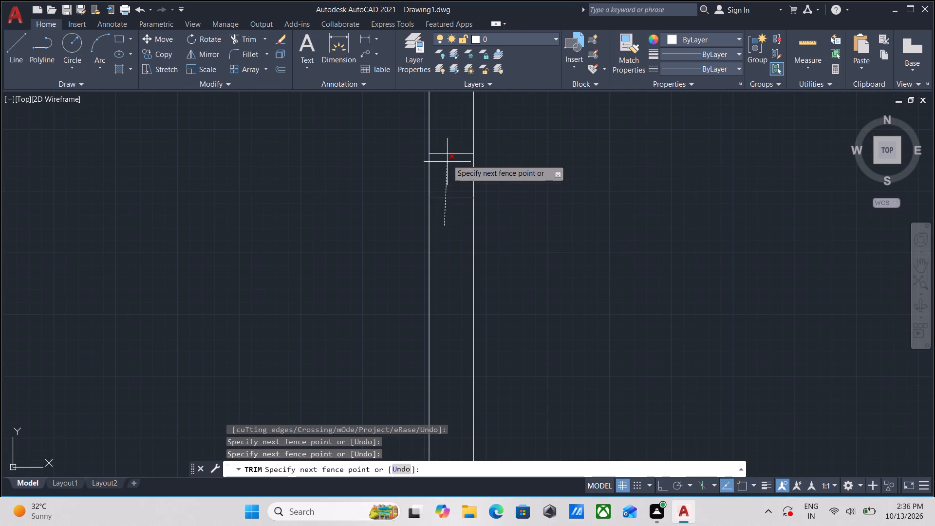
pyautogui.click(446, 142)
# Trim the upper end of that vertical wall's east line where it runs into the top wall.
pyautogui.scroll(-4, 454, 148)
pyautogui.moveTo(551, 192); pyautogui.dragTo(544, 295, button='middle')
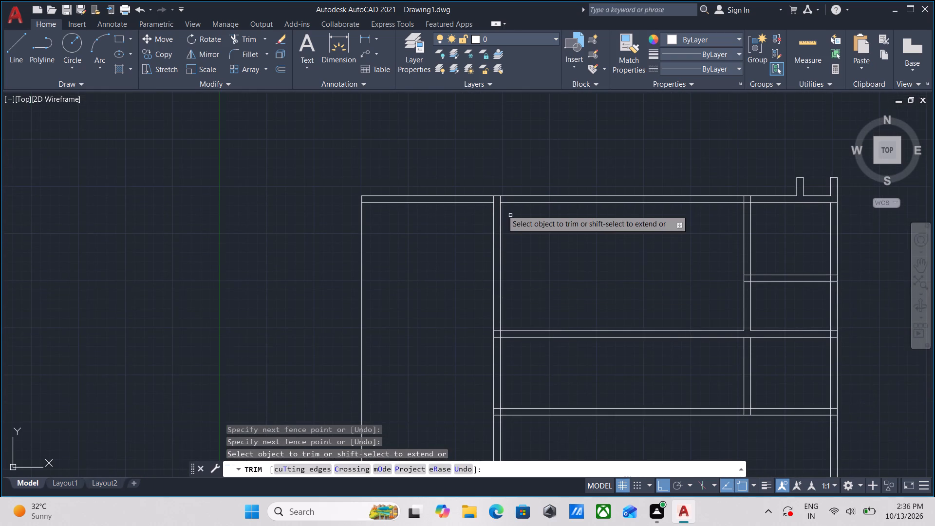
pyautogui.scroll(5, 496, 204)
pyautogui.click(496, 176)
pyautogui.click(548, 170)
pyautogui.scroll(-1, 548, 170)
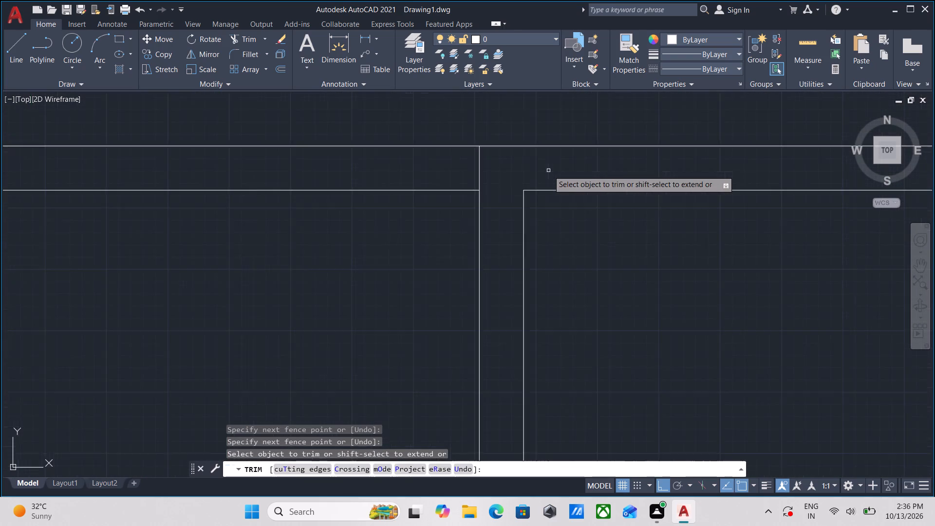
pyautogui.scroll(-2, 548, 170)
pyautogui.press('Escape')
# Examine the overall plan, from the western room and top wall down to the lower room block.
pyautogui.scroll(-2, 568, 211)
pyautogui.moveTo(569, 218); pyautogui.dragTo(533, 165, button='middle')
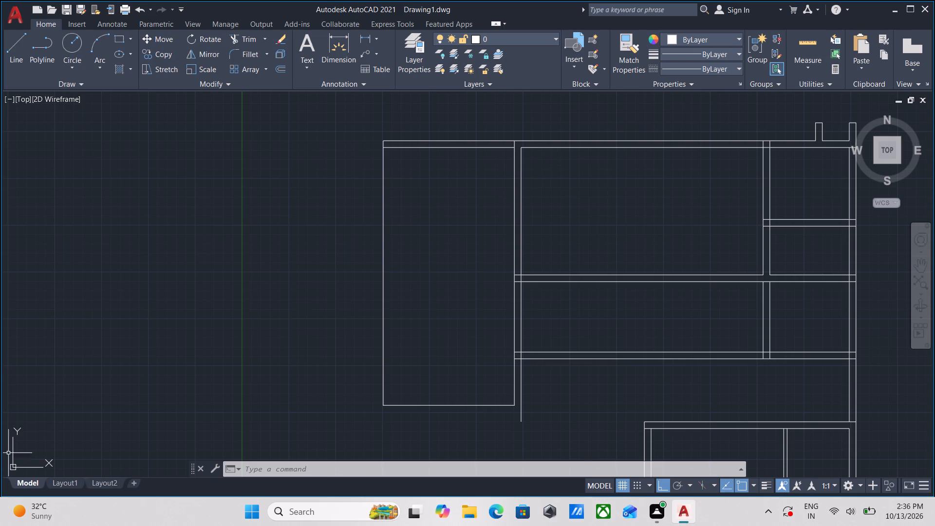
pyautogui.scroll(-1, 245, 424)
pyautogui.moveTo(365, 366); pyautogui.dragTo(354, 297, button='middle')
pyautogui.moveTo(383, 409); pyautogui.dragTo(375, 359, button='middle')
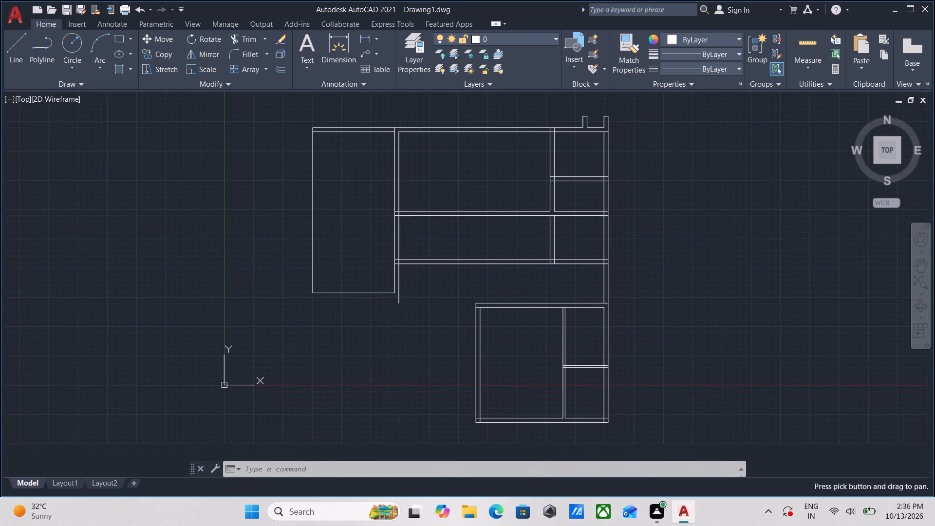
pyautogui.scroll(2, 424, 342)
pyautogui.scroll(-1, 424, 342)
pyautogui.moveTo(424, 342); pyautogui.dragTo(360, 409, button='middle')
pyautogui.scroll(-2, 407, 384)
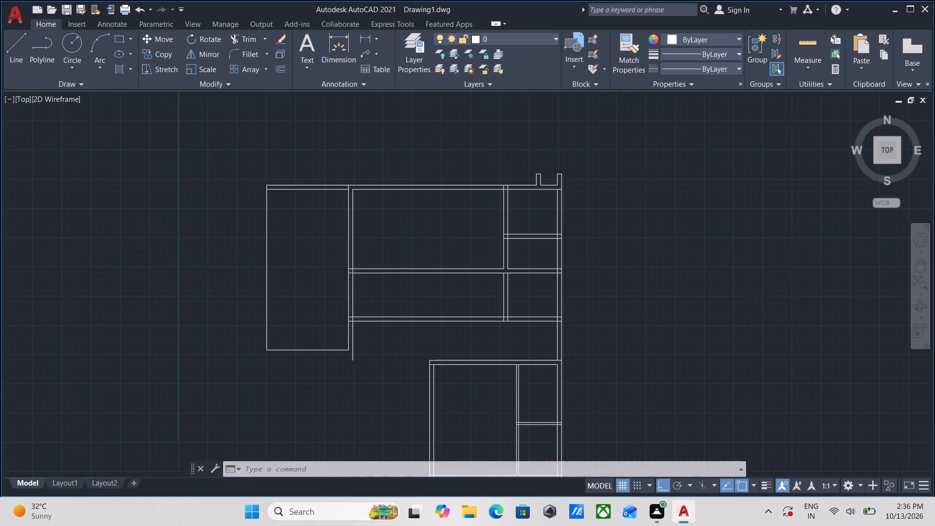
pyautogui.scroll(1, 406, 384)
pyautogui.moveTo(356, 410); pyautogui.dragTo(370, 373, button='middle')
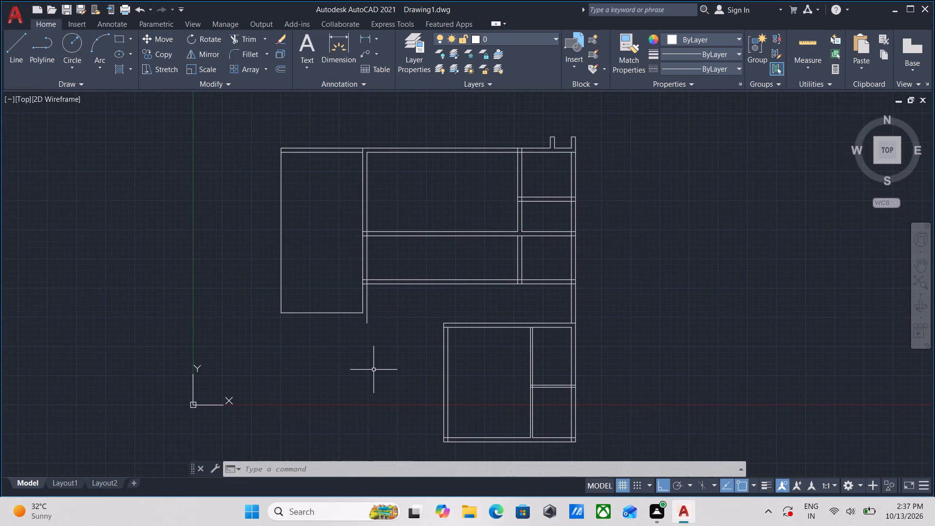
pyautogui.scroll(2, 291, 293)
pyautogui.moveTo(291, 293); pyautogui.dragTo(291, 371, button='middle')
pyautogui.scroll(-1, 295, 365)
pyautogui.moveTo(295, 365); pyautogui.dragTo(295, 367, button='middle')
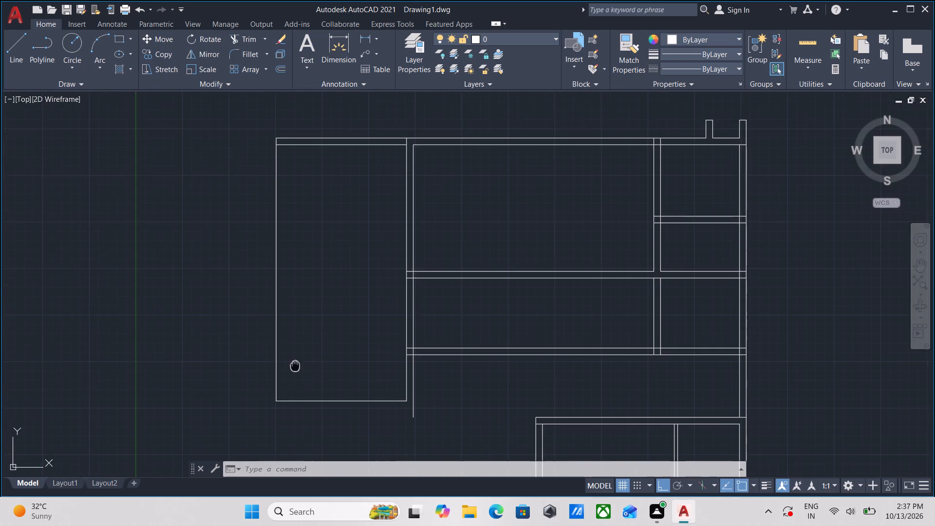
pyautogui.moveTo(295, 367); pyautogui.dragTo(293, 384, button='middle')
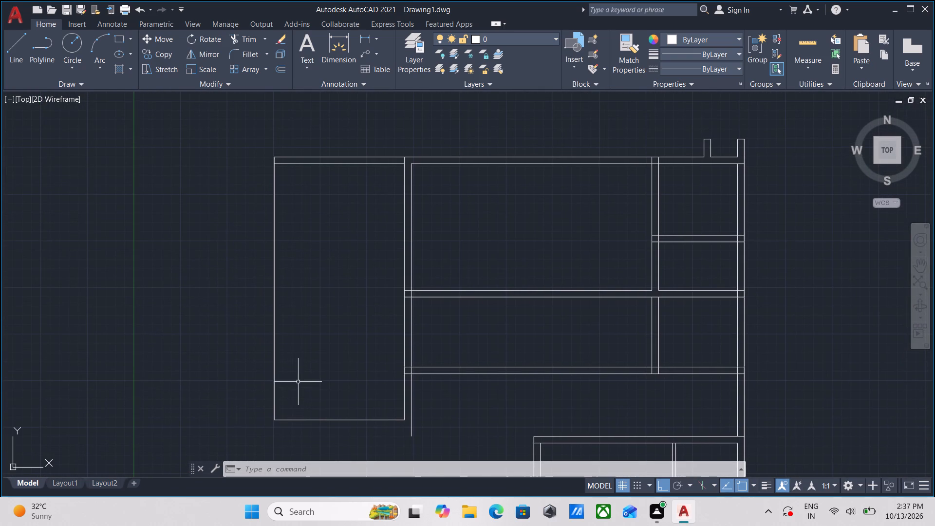
# Shorten the top wall's inner line in the western room from its west end, leaving about 4' at the east end.
pyautogui.scroll(-1, 298, 381)
pyautogui.moveTo(298, 381); pyautogui.dragTo(291, 439, button='middle')
pyautogui.scroll(3, 308, 312)
pyautogui.moveTo(309, 306); pyautogui.dragTo(308, 299)
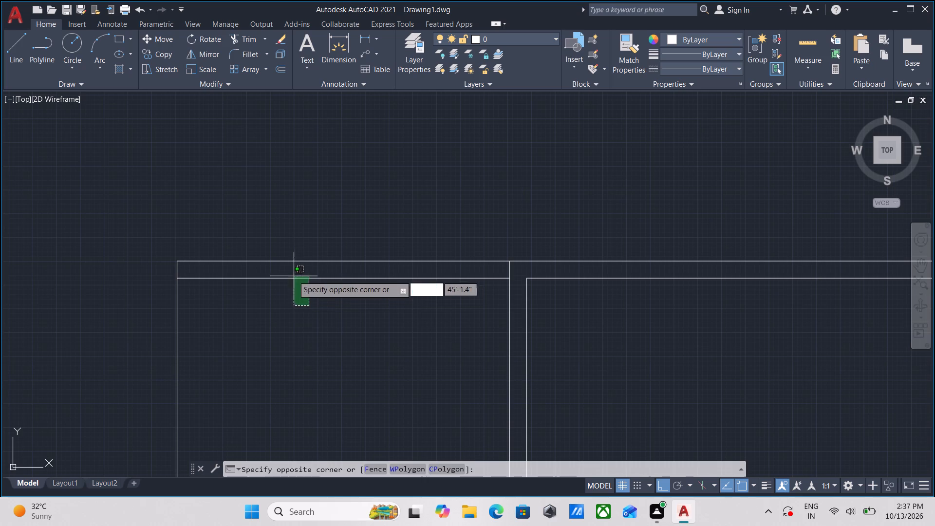
pyautogui.click(291, 271)
pyautogui.click(174, 280)
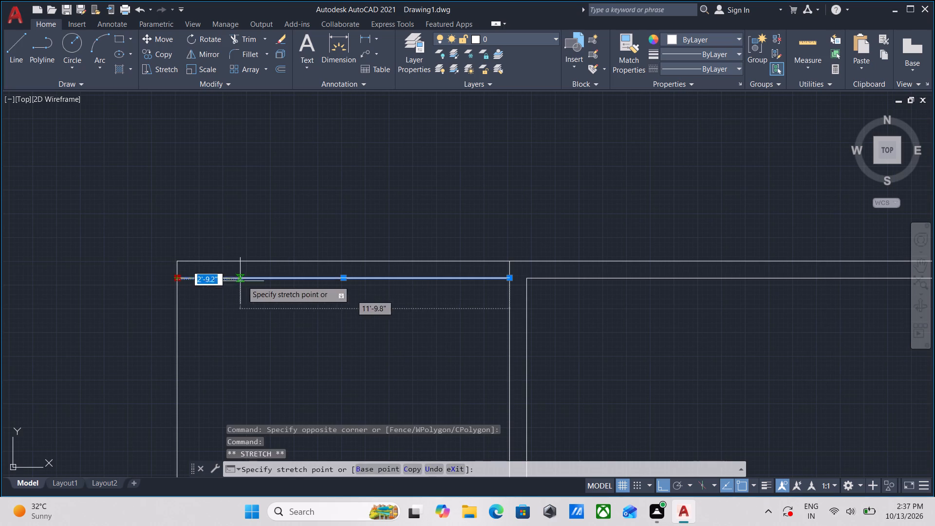
pyautogui.click(422, 276)
pyautogui.press('Escape')
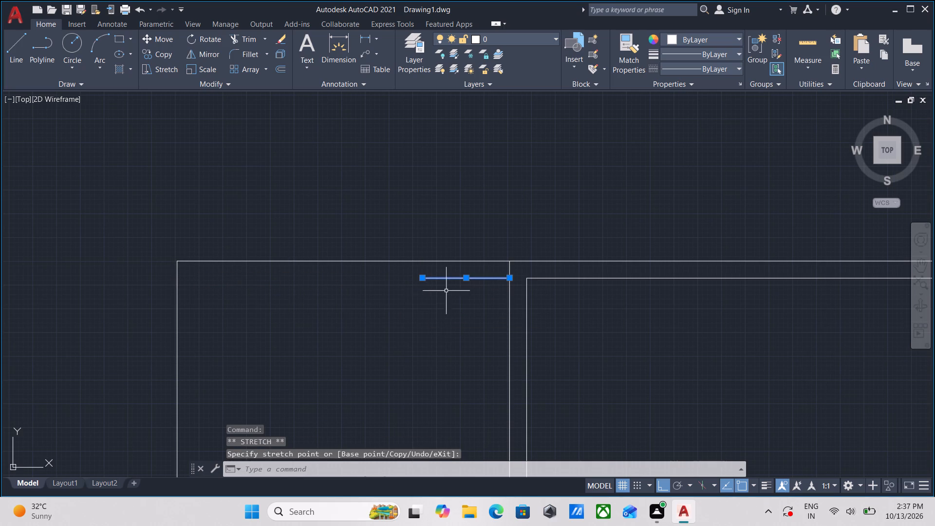
pyautogui.press('Escape')
# Draw a short vertical line from the shortened inner line's west end up to the top wall's outer line.
pyautogui.press('l')
pyautogui.press('Return')
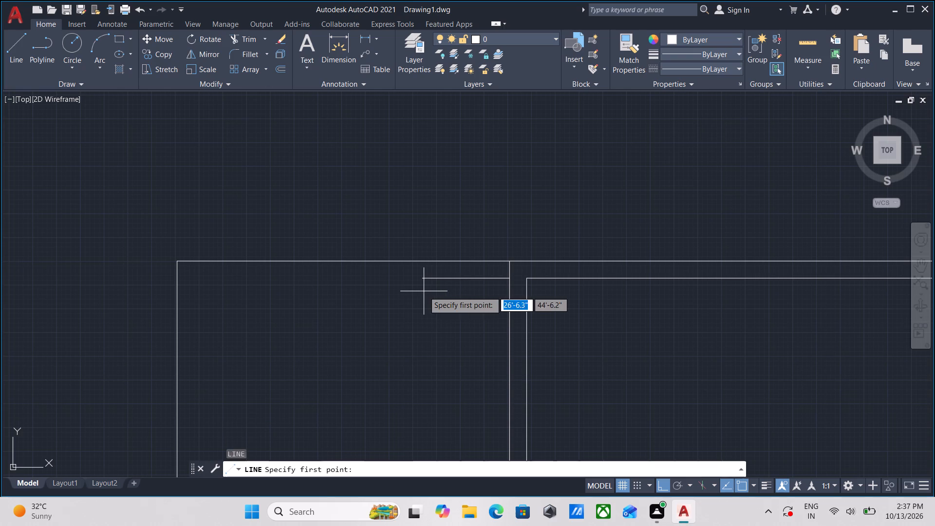
pyautogui.click(425, 277)
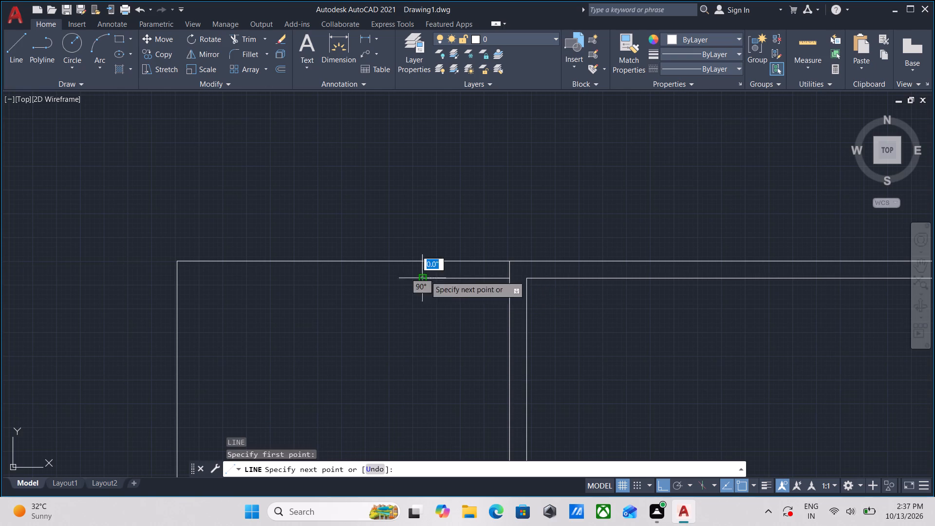
pyautogui.click(425, 262)
pyautogui.press('Escape')
# Examine the lowest long horizontal wall and the gap between it and the lower room block.
pyautogui.scroll(-2, 425, 282)
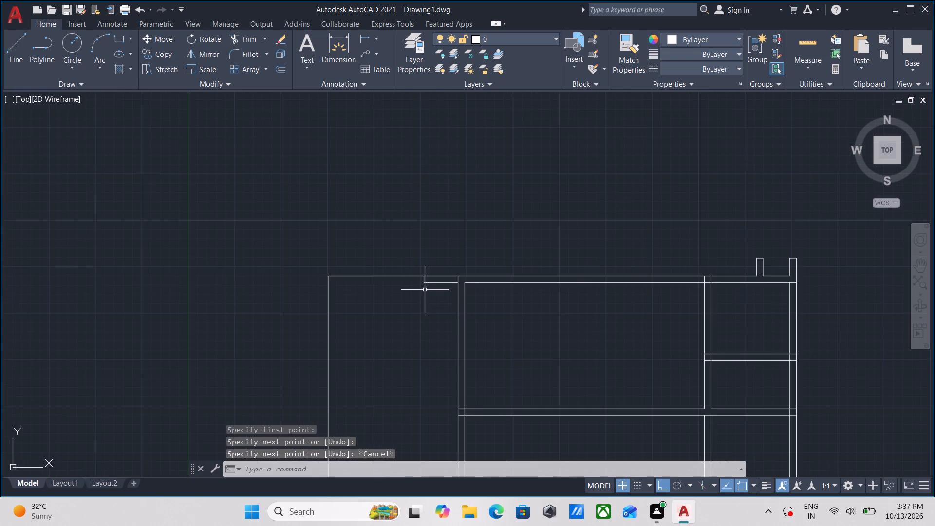
pyautogui.moveTo(425, 290); pyautogui.dragTo(421, 226, button='middle')
pyautogui.moveTo(407, 309); pyautogui.dragTo(391, 231, button='middle')
pyautogui.scroll(-1, 407, 309)
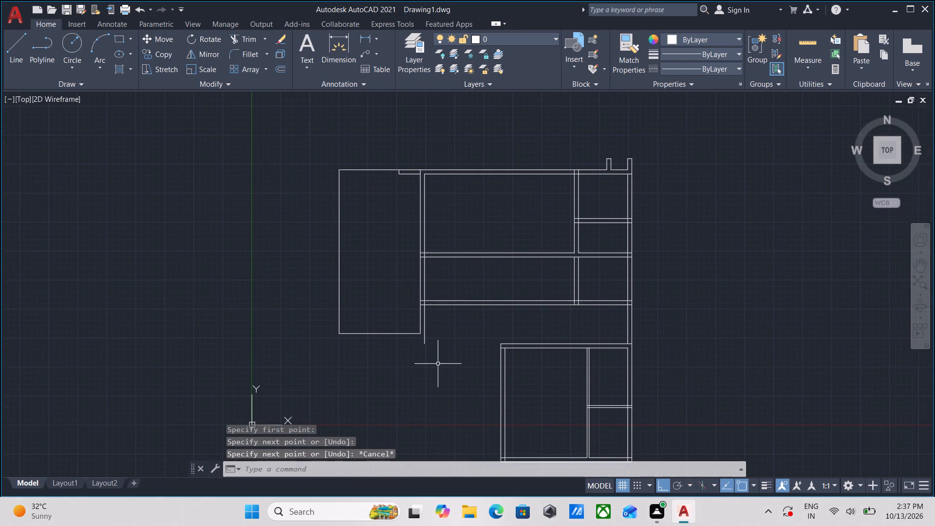
pyautogui.scroll(2, 441, 369)
pyautogui.scroll(-2, 450, 330)
pyautogui.moveTo(450, 330); pyautogui.dragTo(401, 358, button='middle')
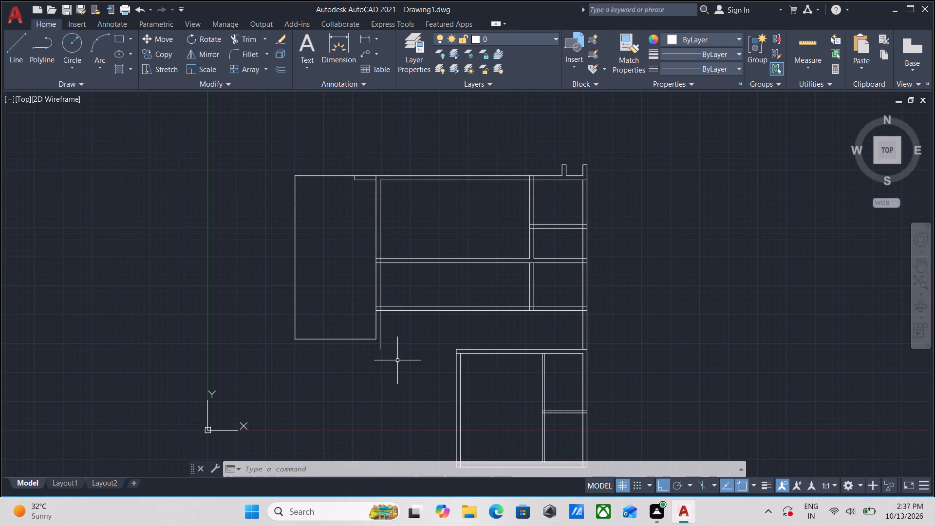
pyautogui.scroll(2, 476, 409)
pyautogui.scroll(-2, 497, 330)
pyautogui.moveTo(498, 327); pyautogui.dragTo(388, 361, button='middle')
pyautogui.scroll(1, 448, 279)
pyautogui.moveTo(412, 332); pyautogui.dragTo(439, 304, button='middle')
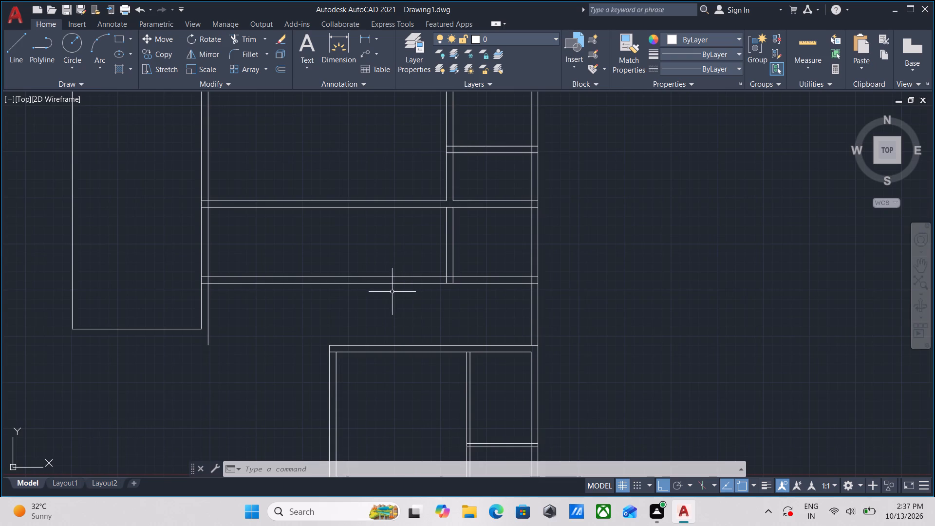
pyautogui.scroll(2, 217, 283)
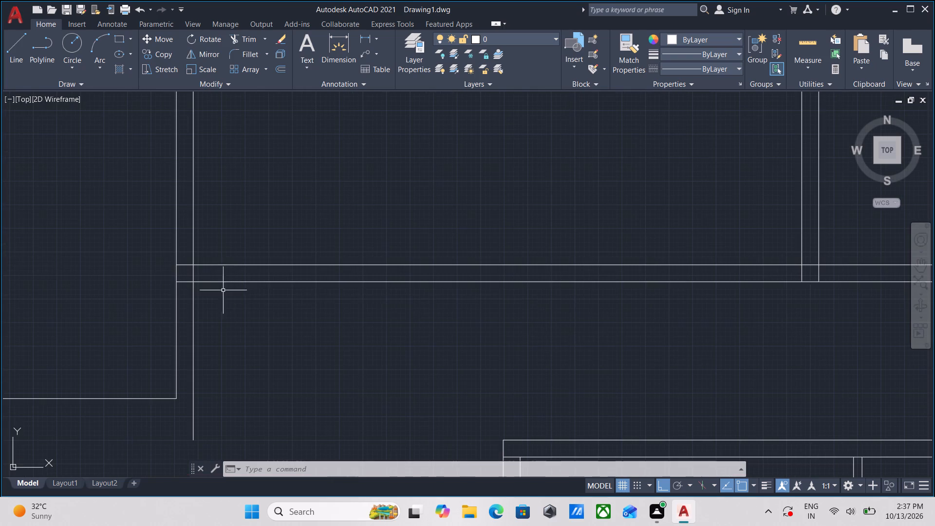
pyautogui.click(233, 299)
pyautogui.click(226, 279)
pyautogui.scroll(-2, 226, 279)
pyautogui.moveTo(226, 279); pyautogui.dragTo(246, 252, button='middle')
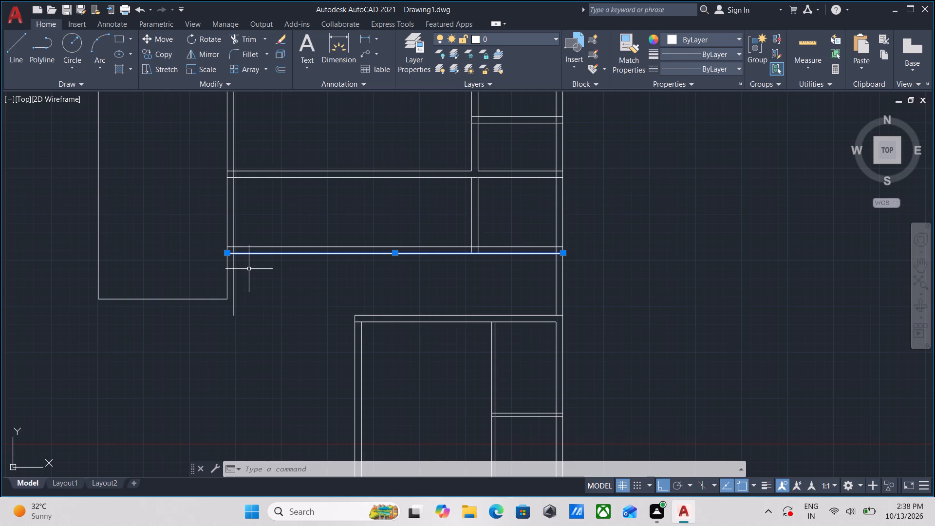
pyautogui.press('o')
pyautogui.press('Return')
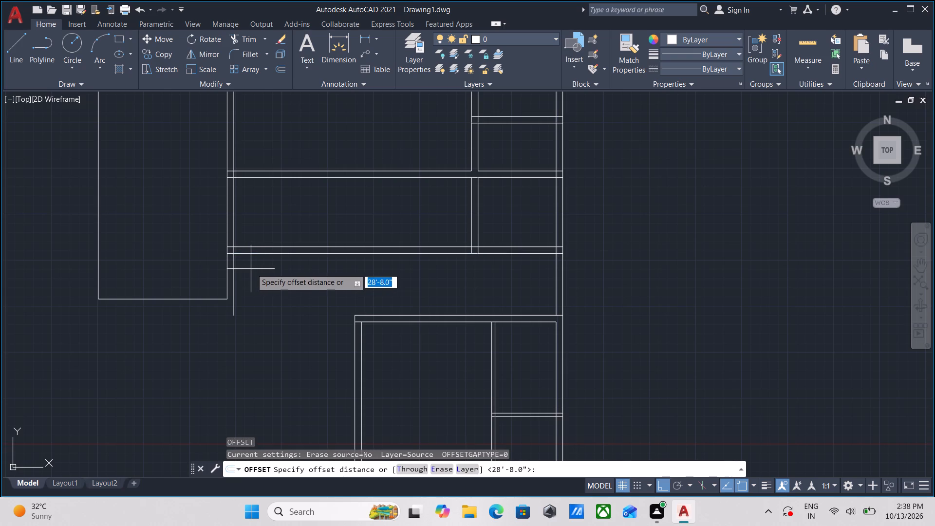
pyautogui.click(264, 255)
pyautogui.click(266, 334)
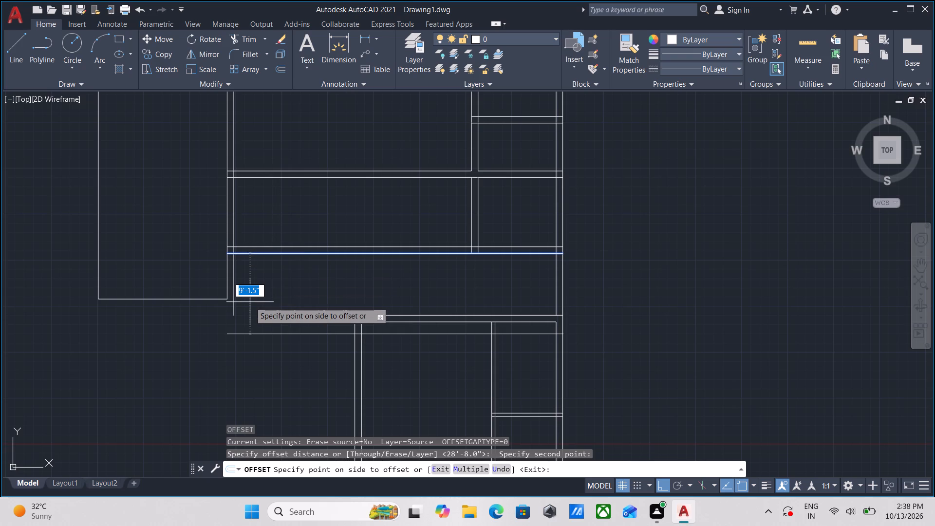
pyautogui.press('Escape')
# Shorten the lower end of the vertical line just east of the western room to about the room's bottom line.
pyautogui.scroll(1, 250, 302)
pyautogui.scroll(-1, 250, 302)
pyautogui.moveTo(250, 302); pyautogui.dragTo(251, 301, button='middle')
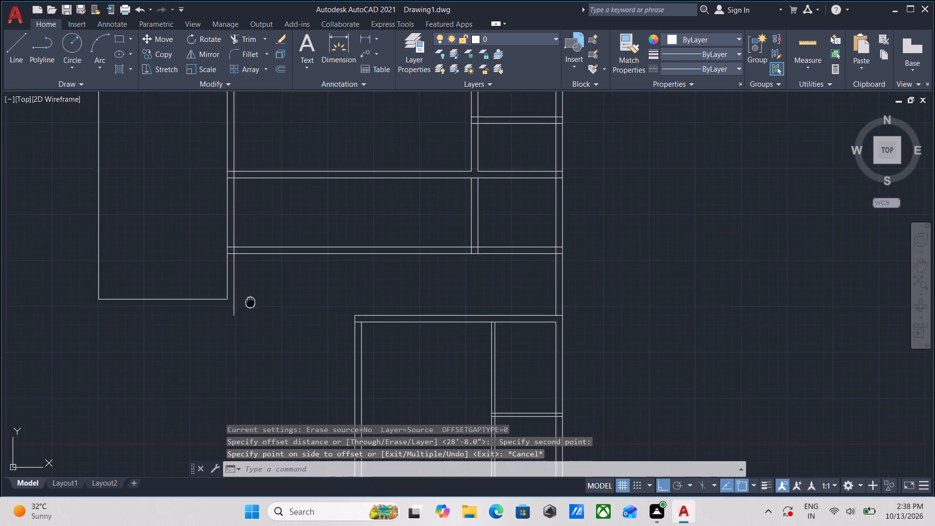
pyautogui.moveTo(251, 301); pyautogui.dragTo(280, 285, button='middle')
pyautogui.moveTo(343, 267); pyautogui.dragTo(364, 291, button='middle')
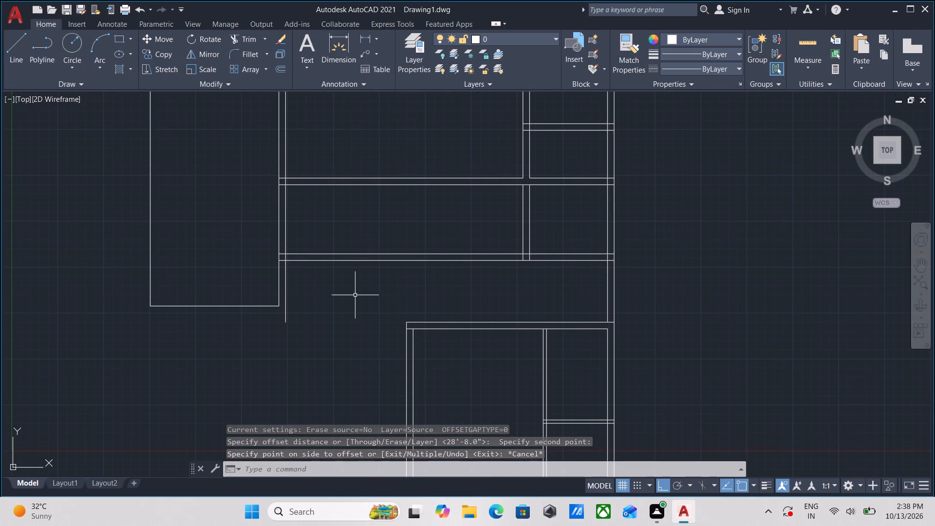
pyautogui.moveTo(359, 318); pyautogui.dragTo(423, 281, button='middle')
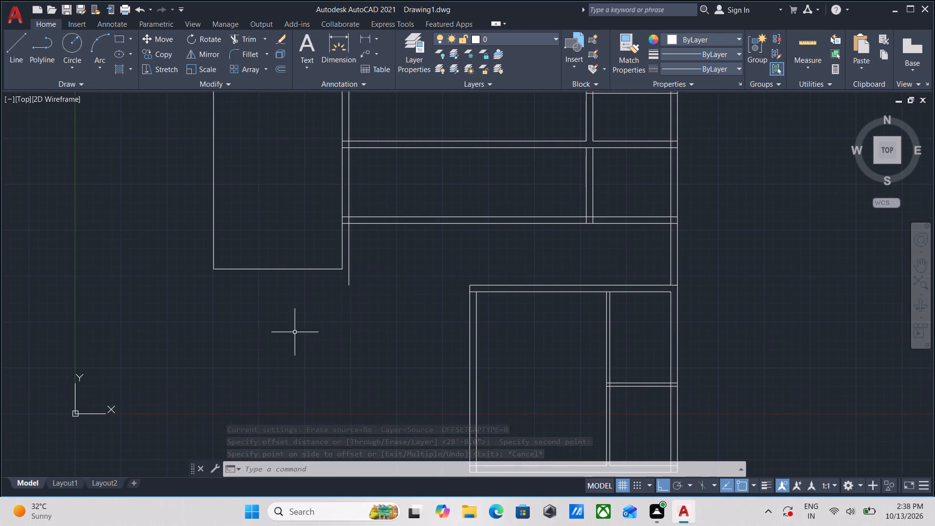
pyautogui.scroll(1, 291, 330)
pyautogui.scroll(-1, 294, 324)
pyautogui.moveTo(294, 324); pyautogui.dragTo(303, 342, button='middle')
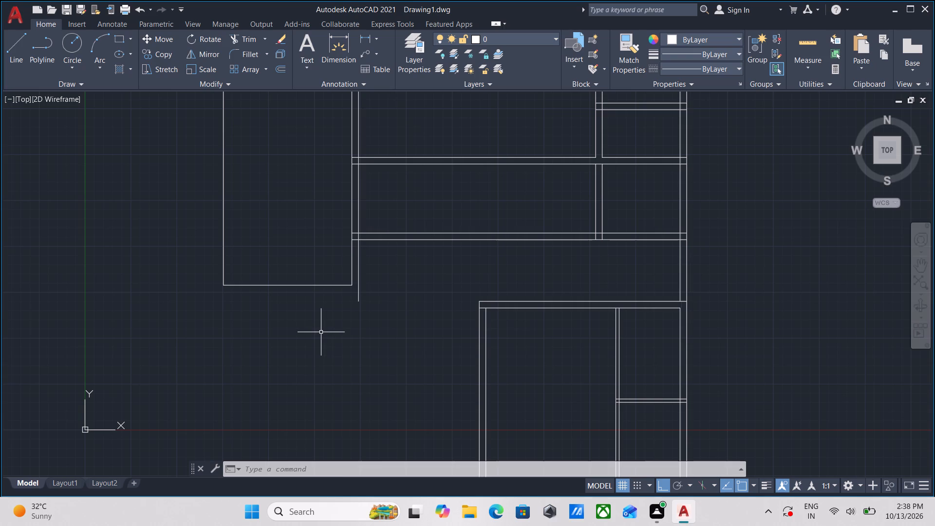
pyautogui.scroll(2, 320, 311)
pyautogui.click(432, 286)
pyautogui.click(406, 275)
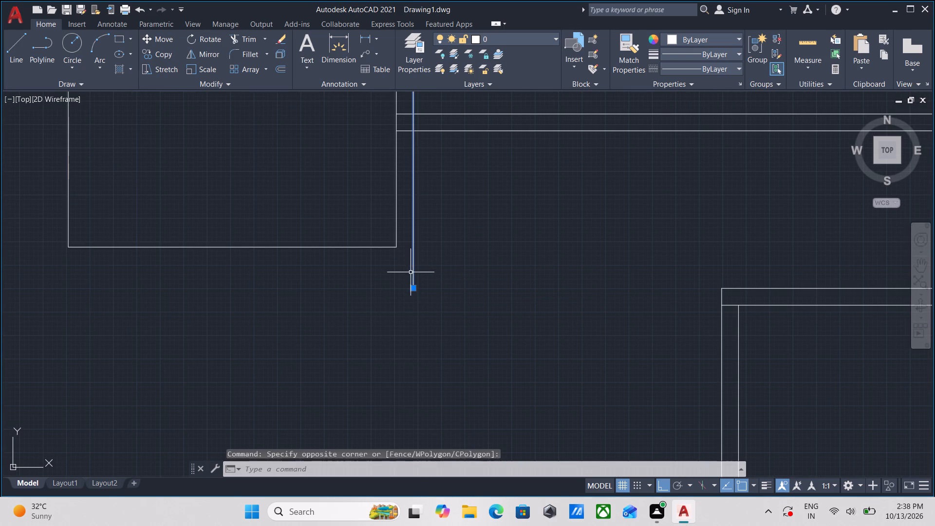
pyautogui.moveTo(413, 291); pyautogui.dragTo(414, 278)
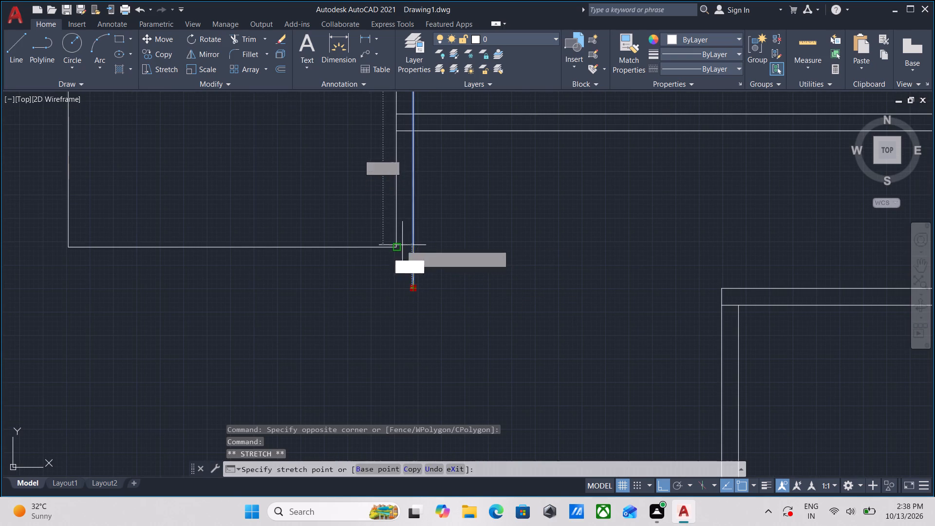
pyautogui.click(416, 245)
pyautogui.press('Escape')
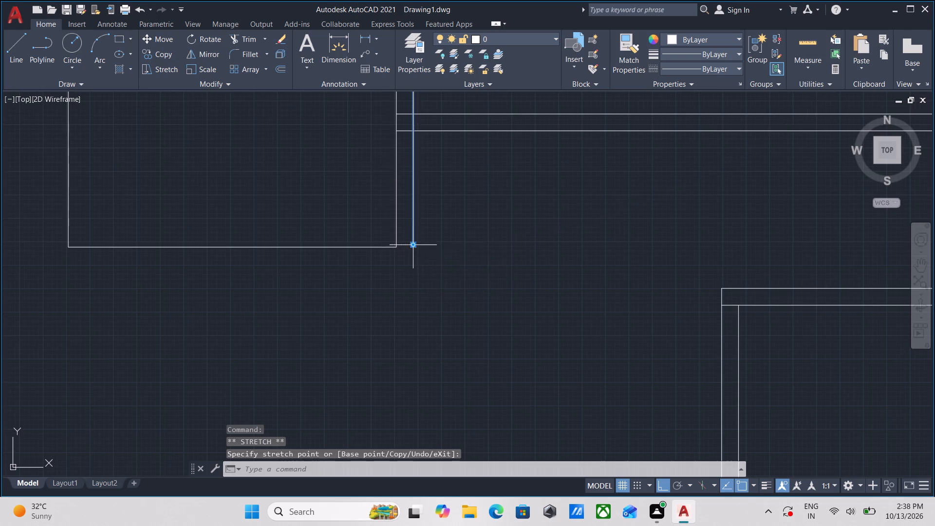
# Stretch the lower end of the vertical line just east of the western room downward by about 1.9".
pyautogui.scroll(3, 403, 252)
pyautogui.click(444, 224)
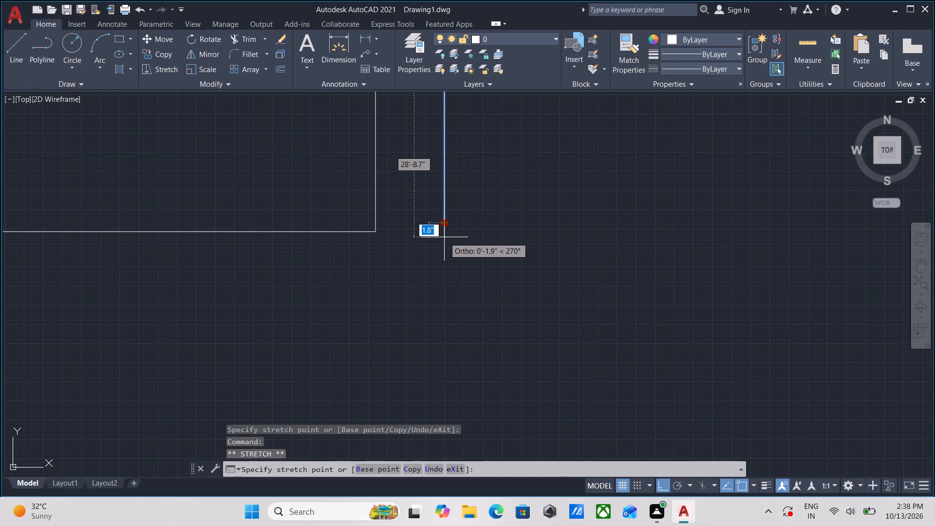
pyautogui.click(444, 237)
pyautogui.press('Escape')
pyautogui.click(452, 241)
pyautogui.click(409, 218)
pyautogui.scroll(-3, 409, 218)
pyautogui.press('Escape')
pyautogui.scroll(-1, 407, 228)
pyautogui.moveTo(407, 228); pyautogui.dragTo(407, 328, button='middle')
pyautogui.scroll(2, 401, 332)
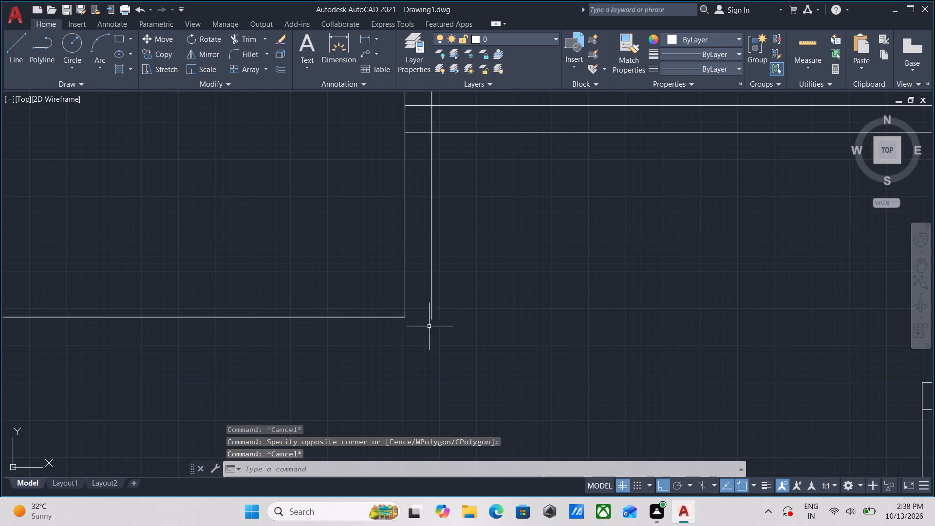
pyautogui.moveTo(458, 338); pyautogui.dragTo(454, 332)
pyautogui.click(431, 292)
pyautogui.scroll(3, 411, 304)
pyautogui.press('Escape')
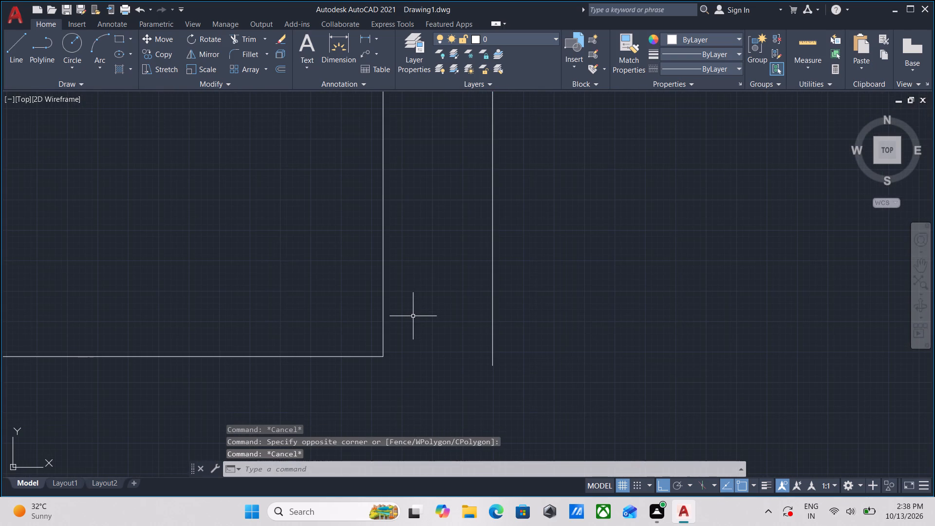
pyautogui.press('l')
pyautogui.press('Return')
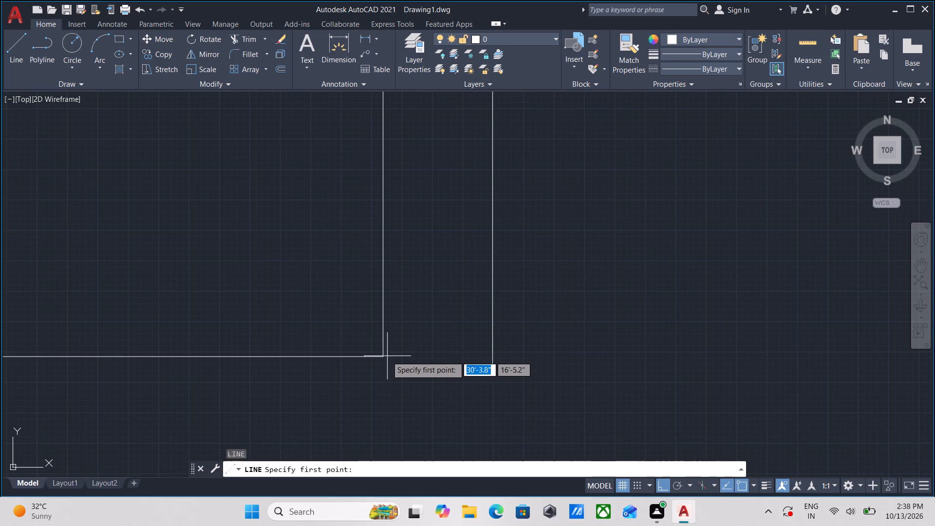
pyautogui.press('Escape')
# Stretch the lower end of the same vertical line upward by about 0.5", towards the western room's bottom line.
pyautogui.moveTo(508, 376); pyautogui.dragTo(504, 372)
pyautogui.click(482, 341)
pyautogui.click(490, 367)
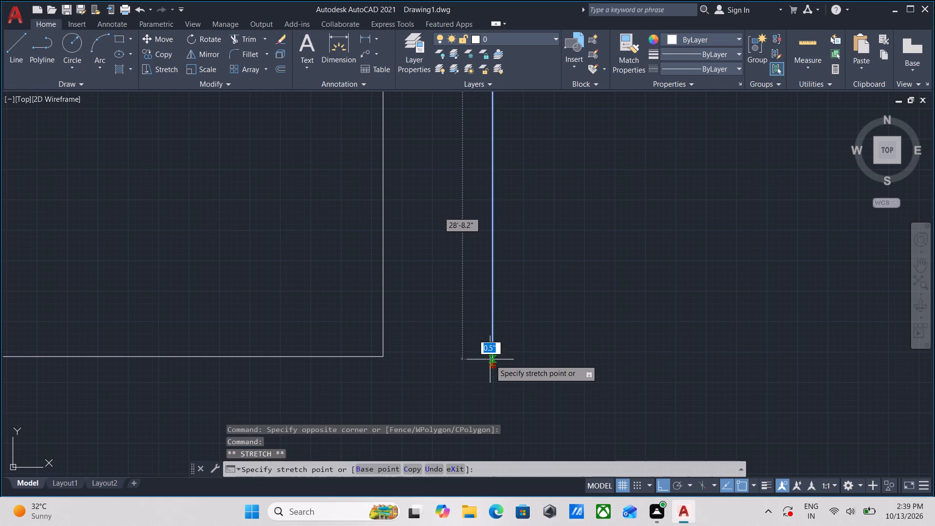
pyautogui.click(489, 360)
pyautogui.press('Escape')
# Draw a short horizontal line from the western room's bottom-east corner to the vertical line beside it, closing the wall end.
pyautogui.scroll(-7, 489, 360)
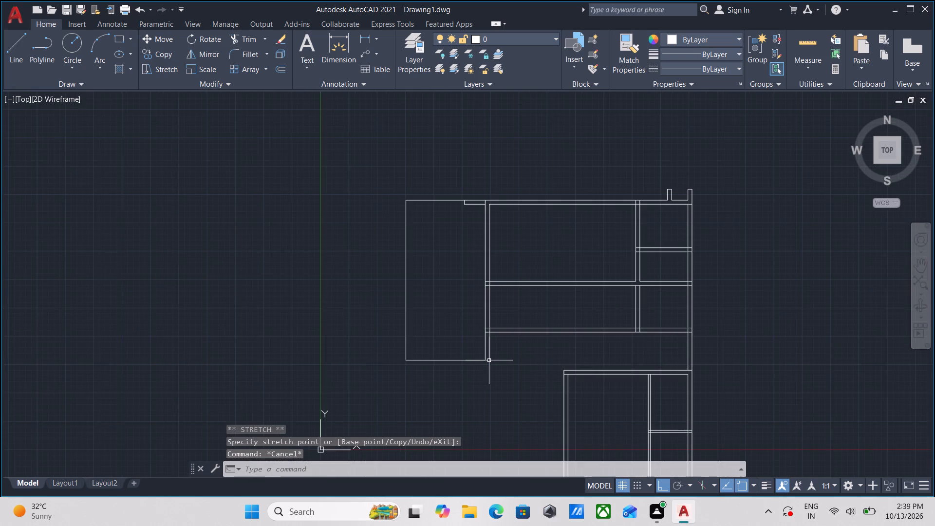
pyautogui.scroll(6, 489, 360)
pyautogui.click(505, 330)
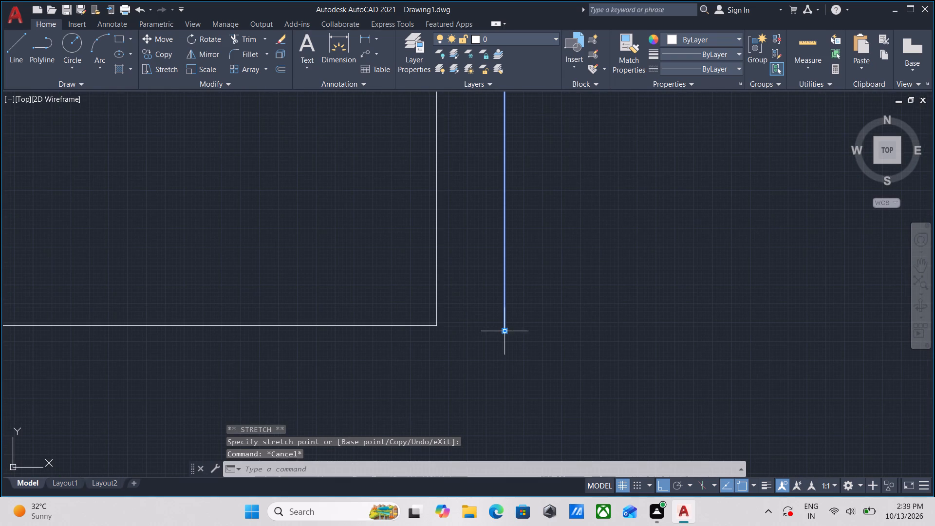
pyautogui.scroll(-5, 505, 316)
pyautogui.scroll(5, 502, 318)
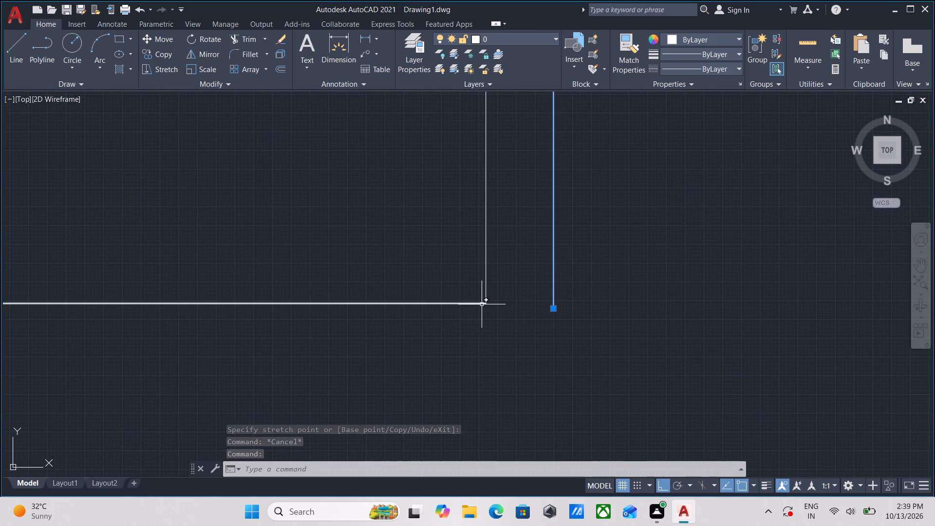
pyautogui.press('Escape')
pyautogui.press('l')
pyautogui.press('Return')
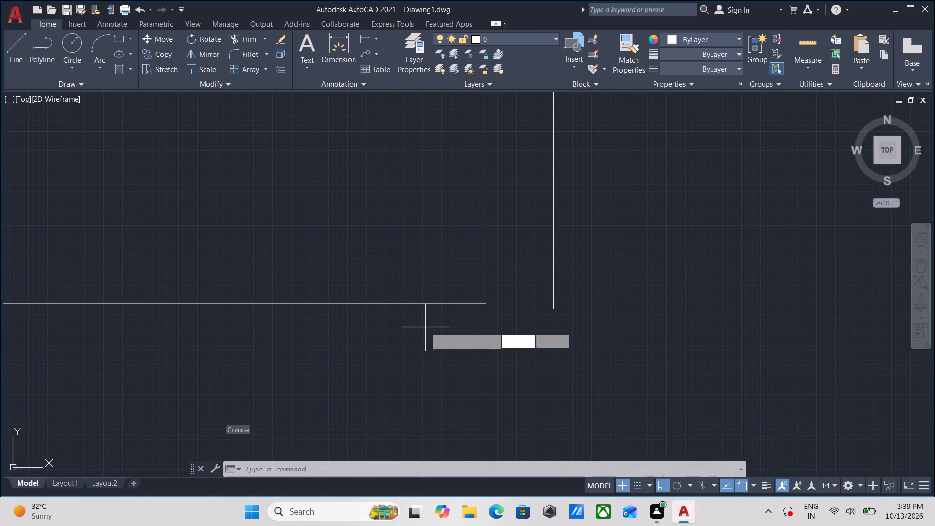
pyautogui.click(488, 305)
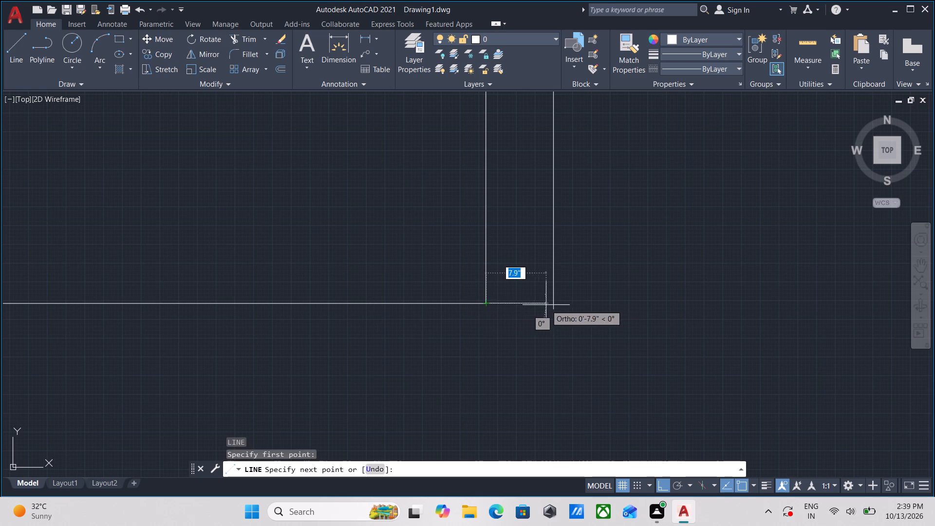
pyautogui.click(555, 305)
pyautogui.press('Escape')
# Stretch the vertical line's lower end up to the east end of the short closing line, removing the overhang.
pyautogui.scroll(2, 556, 305)
pyautogui.click(558, 316)
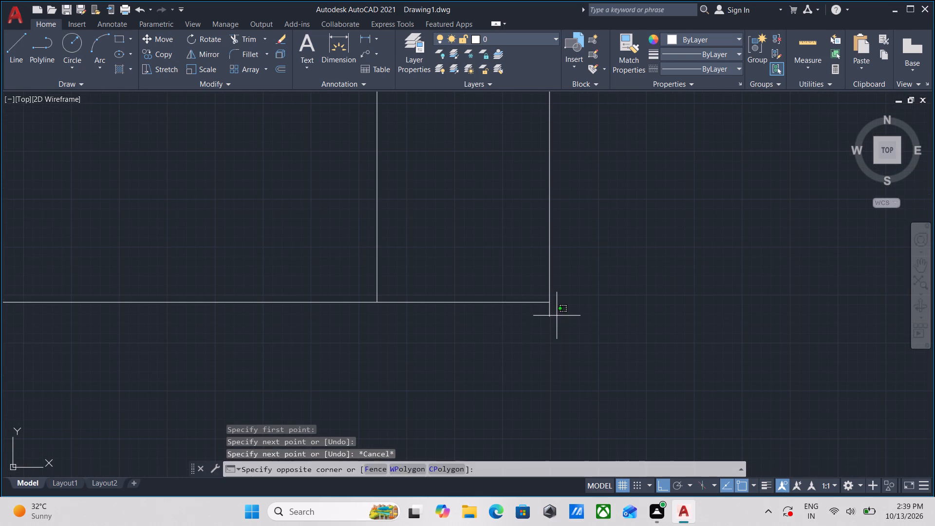
pyautogui.click(543, 316)
pyautogui.click(550, 319)
pyautogui.click(550, 302)
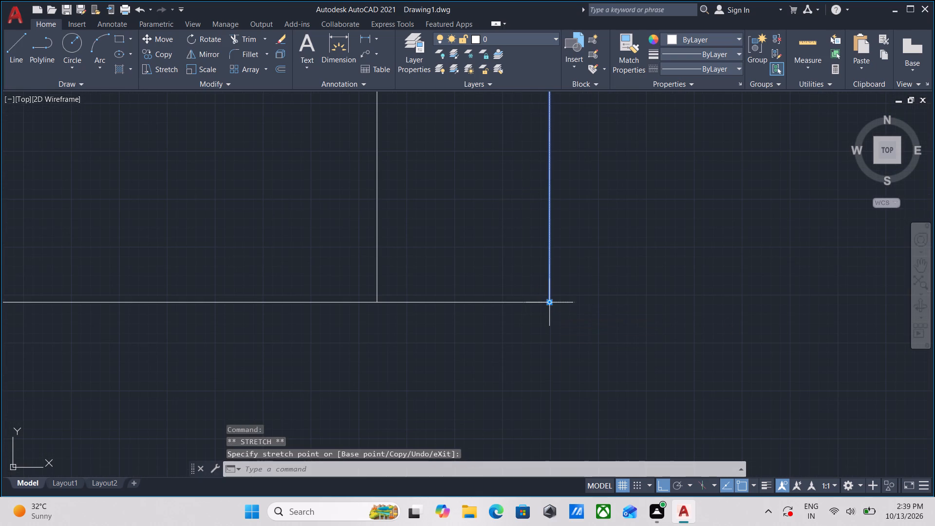
pyautogui.press('Escape')
# Measure the western room's length and width.
pyautogui.scroll(-9, 550, 302)
pyautogui.moveTo(533, 312); pyautogui.dragTo(426, 320, button='middle')
pyautogui.scroll(3, 424, 320)
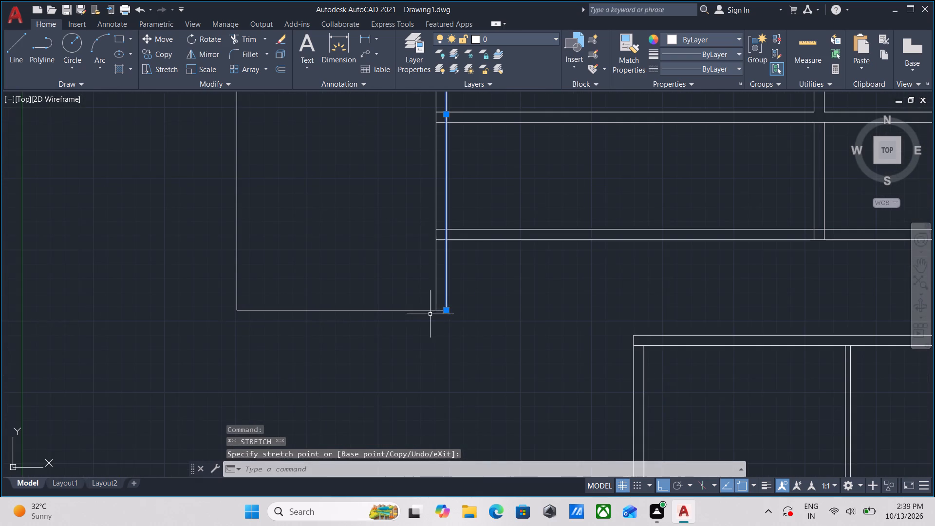
pyautogui.moveTo(431, 312); pyautogui.dragTo(414, 332, button='middle')
pyautogui.scroll(2, 419, 330)
pyautogui.scroll(-4, 357, 297)
pyautogui.moveTo(339, 288); pyautogui.dragTo(431, 356, button='middle')
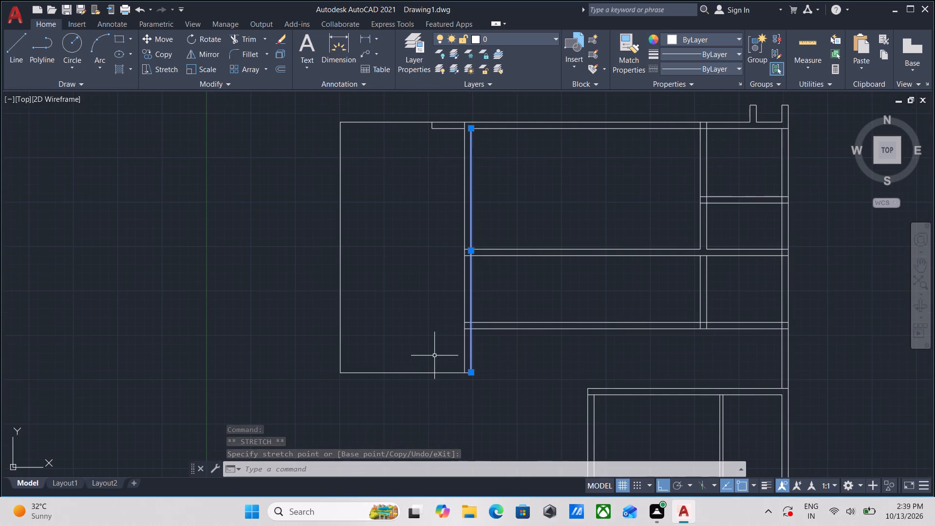
pyautogui.write('MEA')
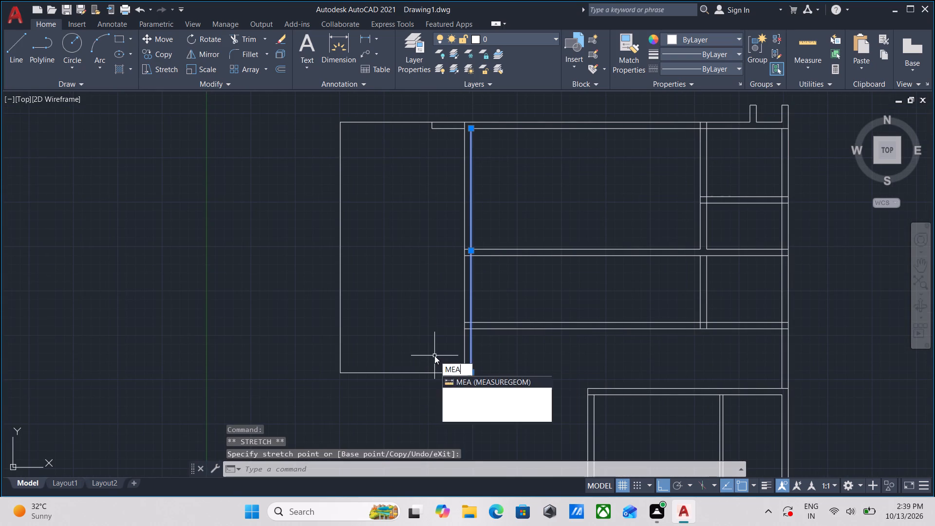
pyautogui.press('Return')
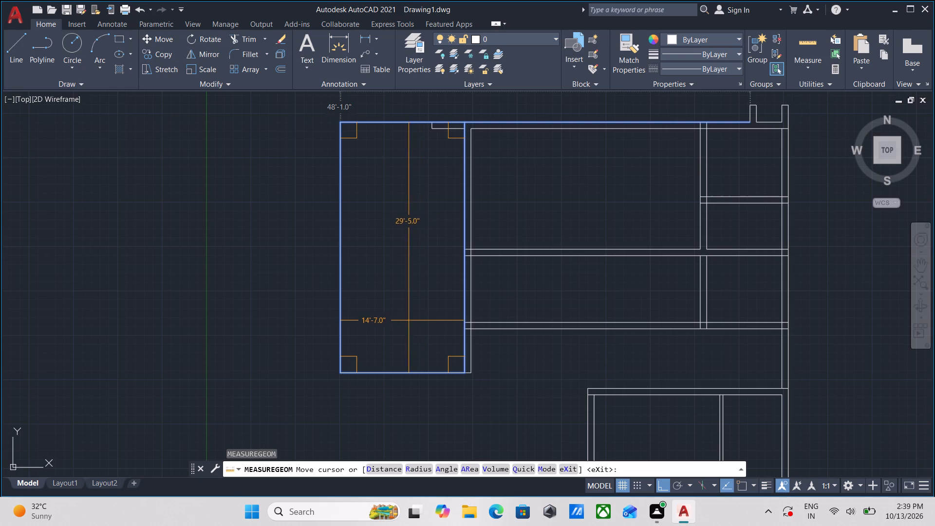
pyautogui.moveTo(393, 369); pyautogui.dragTo(398, 327, button='middle')
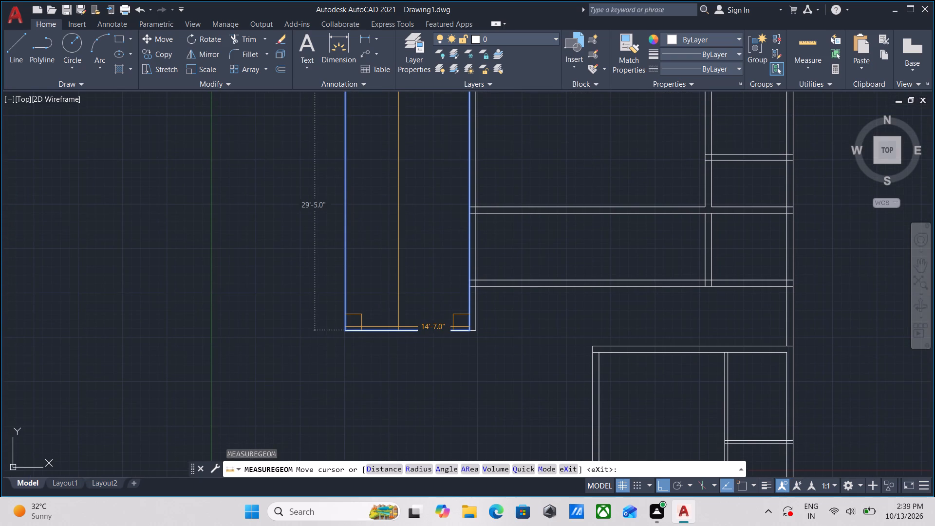
pyautogui.press('Escape')
# Examine the closed lower end of the western room's east wall in relation to the neighbouring rooms.
pyautogui.scroll(1, 465, 355)
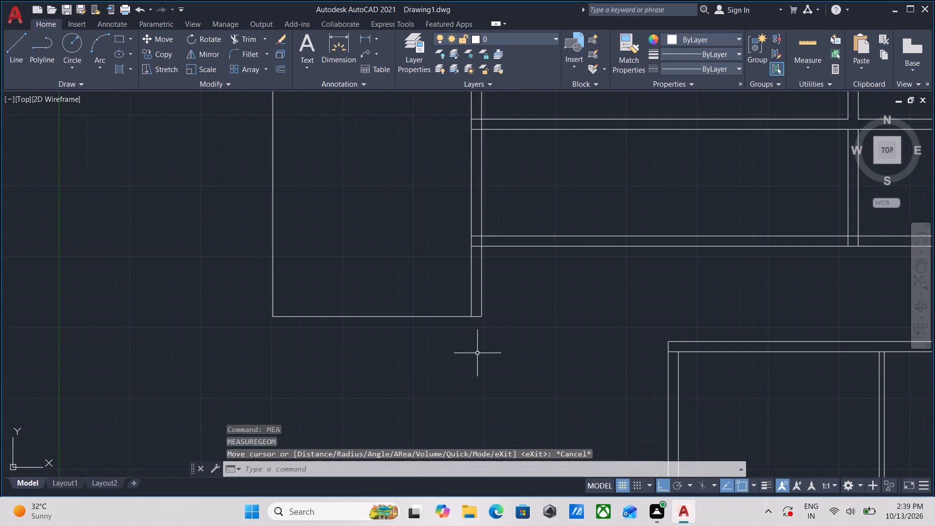
pyautogui.moveTo(479, 353); pyautogui.dragTo(483, 366, button='middle')
pyautogui.scroll(-1, 483, 365)
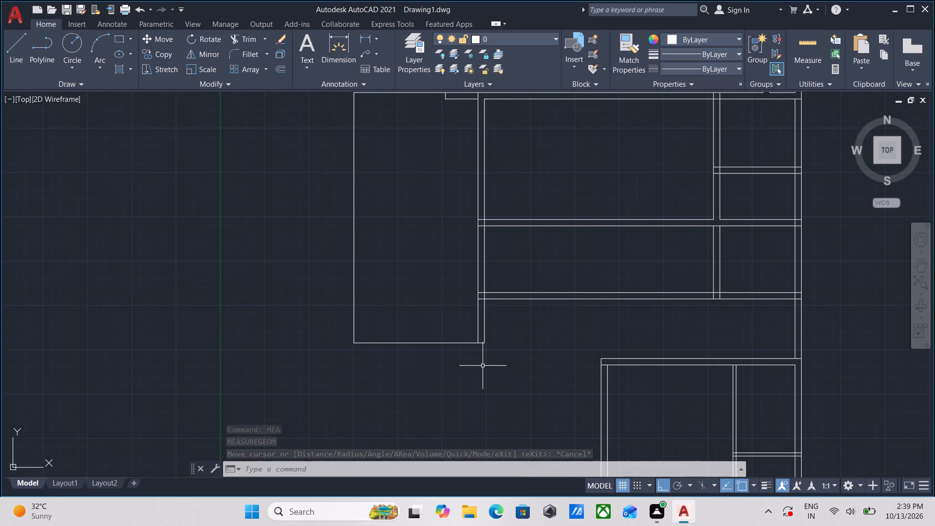
pyautogui.scroll(-1, 483, 366)
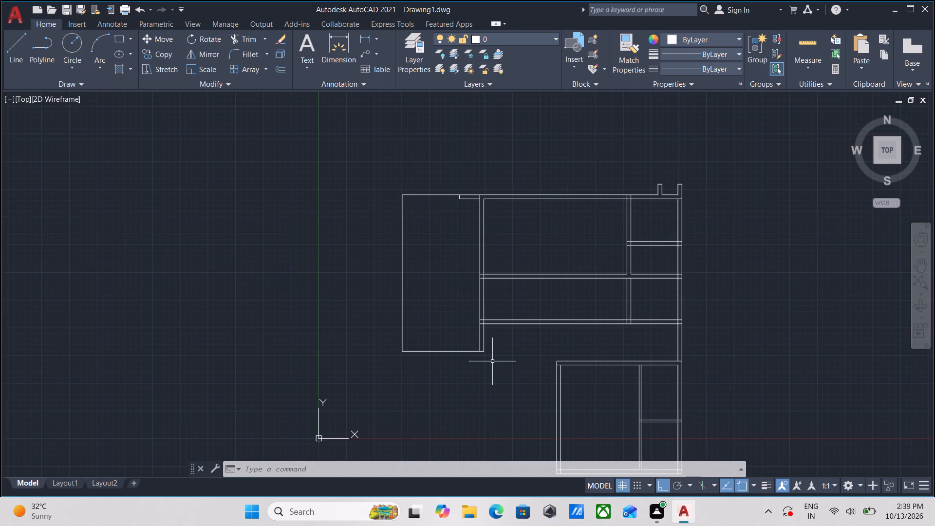
pyautogui.scroll(-1, 492, 361)
pyautogui.scroll(2, 493, 361)
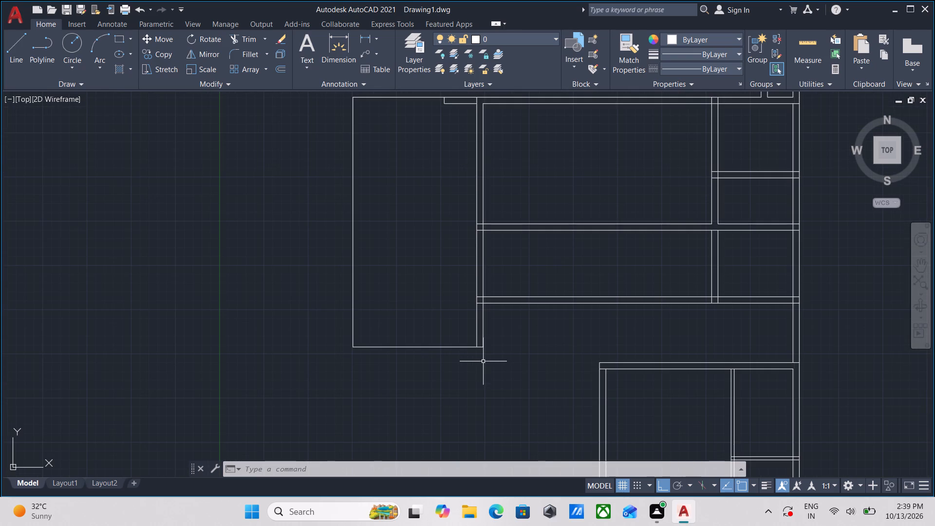
pyautogui.scroll(-1, 483, 361)
pyautogui.moveTo(483, 361); pyautogui.dragTo(478, 378, button='middle')
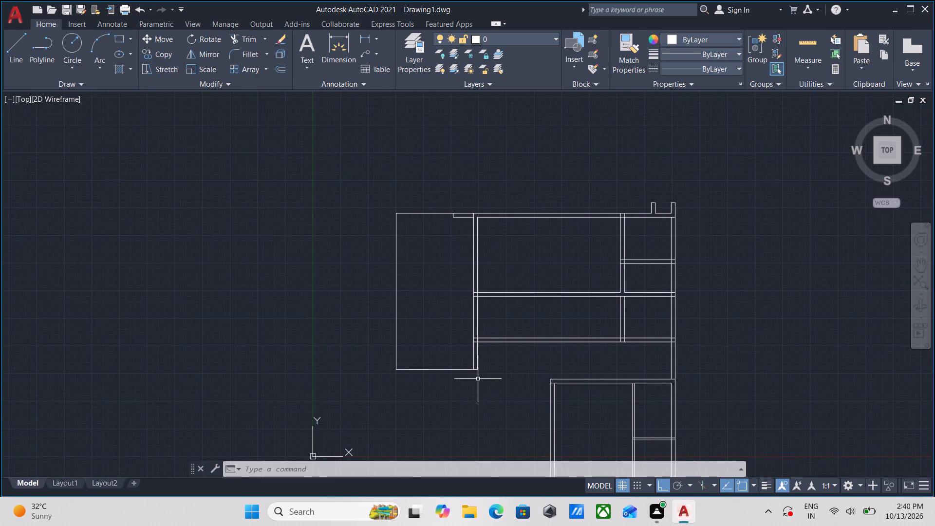
pyautogui.scroll(1, 387, 384)
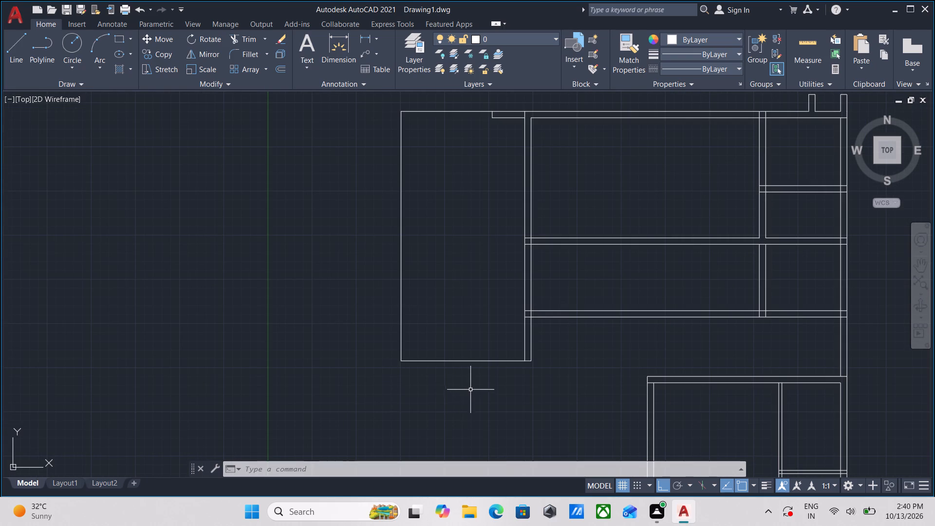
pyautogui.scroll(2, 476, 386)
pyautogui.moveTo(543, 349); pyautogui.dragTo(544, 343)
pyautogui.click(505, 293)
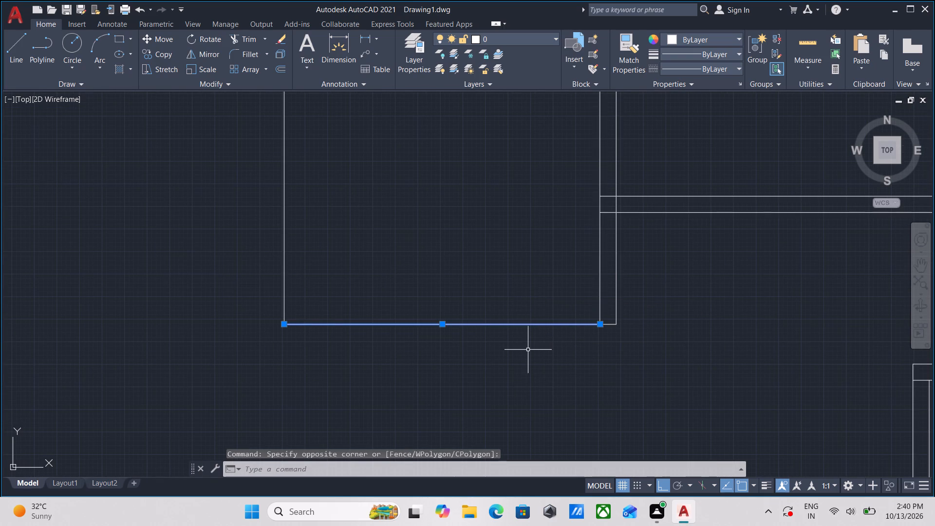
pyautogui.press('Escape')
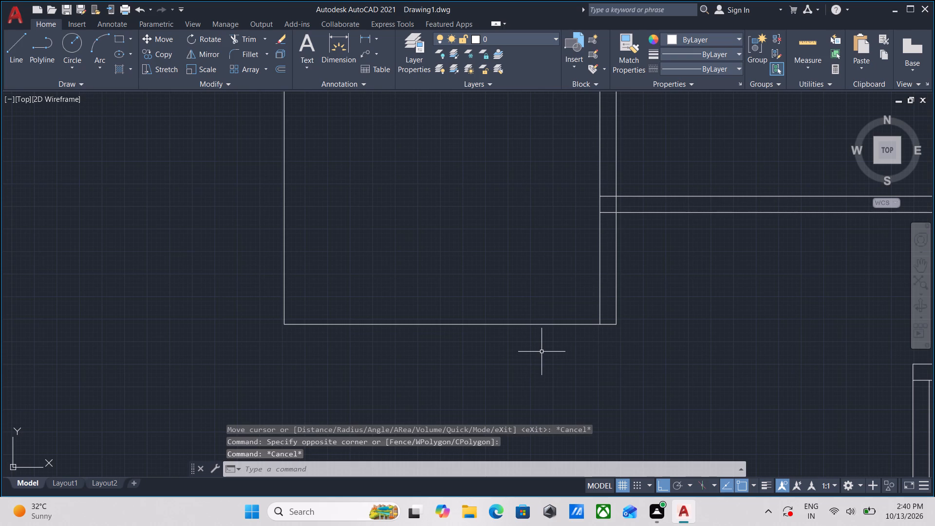
# Examine the whole plan and the gap between the western room's bottom line and the lower room block.
pyautogui.moveTo(559, 357); pyautogui.dragTo(550, 366, button='middle')
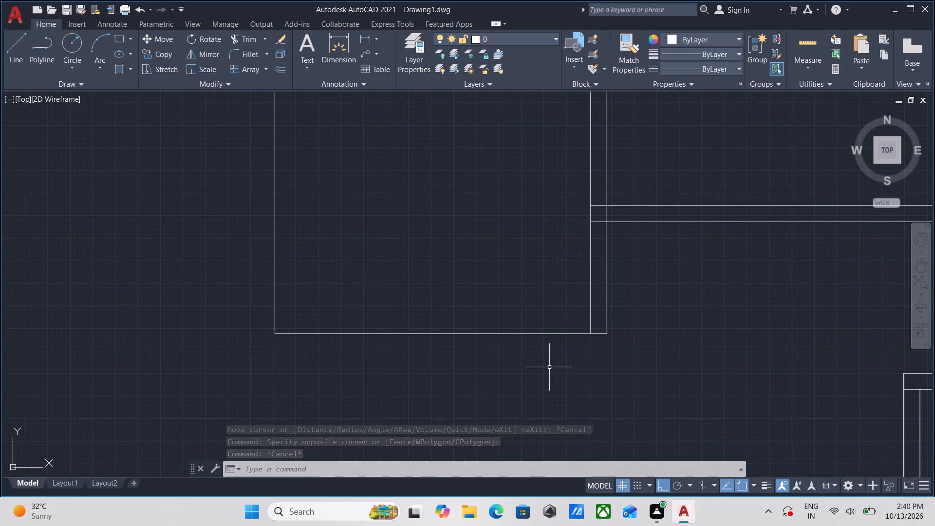
pyautogui.moveTo(549, 367); pyautogui.dragTo(542, 391, button='middle')
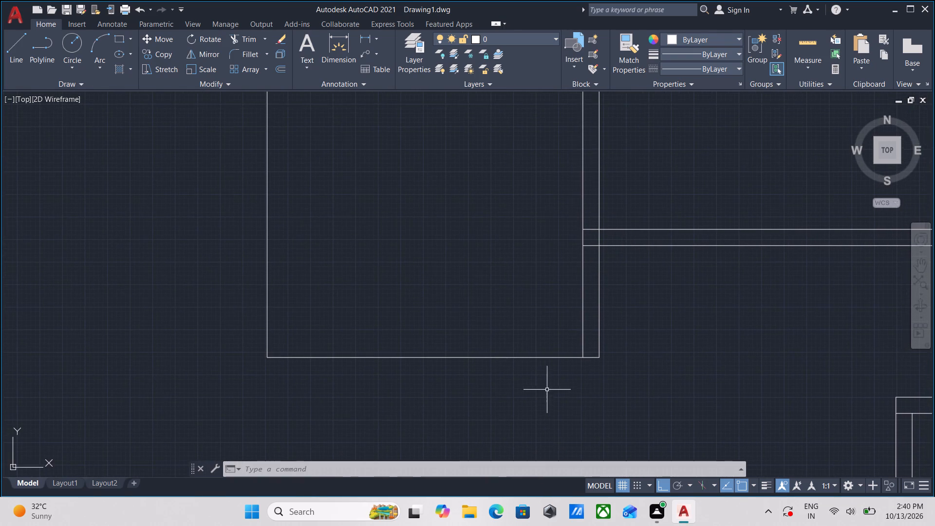
pyautogui.scroll(-1, 589, 380)
pyautogui.moveTo(589, 380); pyautogui.dragTo(529, 412, button='middle')
pyautogui.scroll(-1, 532, 408)
pyautogui.scroll(1, 532, 408)
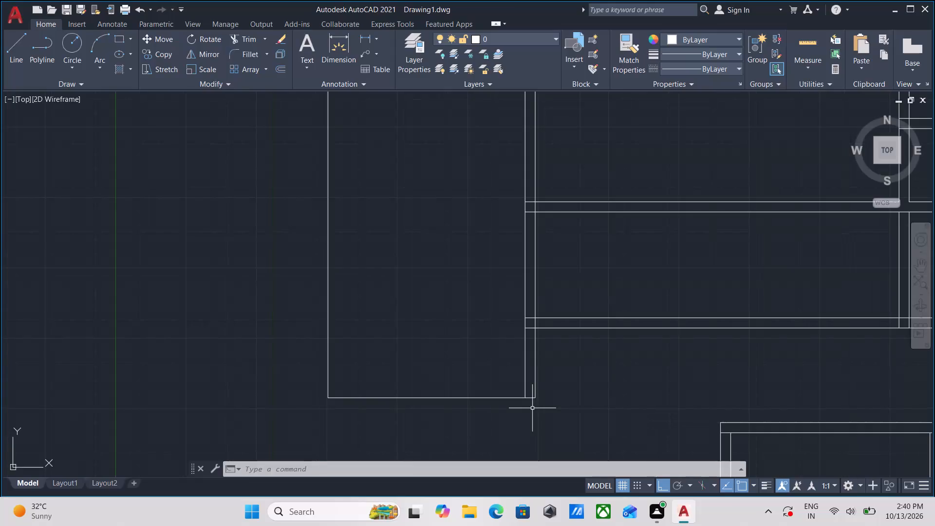
pyautogui.scroll(-1, 548, 384)
pyautogui.moveTo(564, 375); pyautogui.dragTo(555, 383, button='middle')
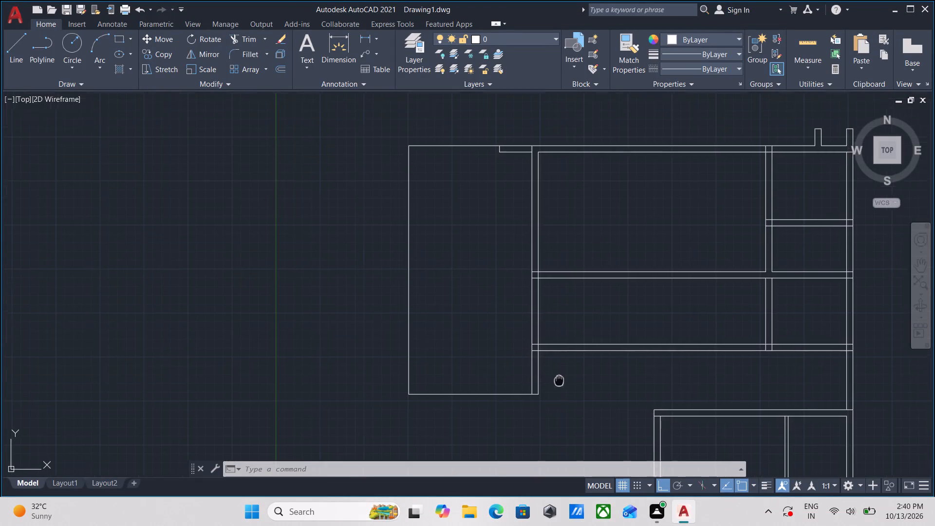
pyautogui.moveTo(555, 383); pyautogui.dragTo(474, 415, button='middle')
pyautogui.scroll(1, 512, 316)
pyautogui.scroll(-2, 505, 321)
pyautogui.moveTo(520, 312); pyautogui.dragTo(472, 329, button='middle')
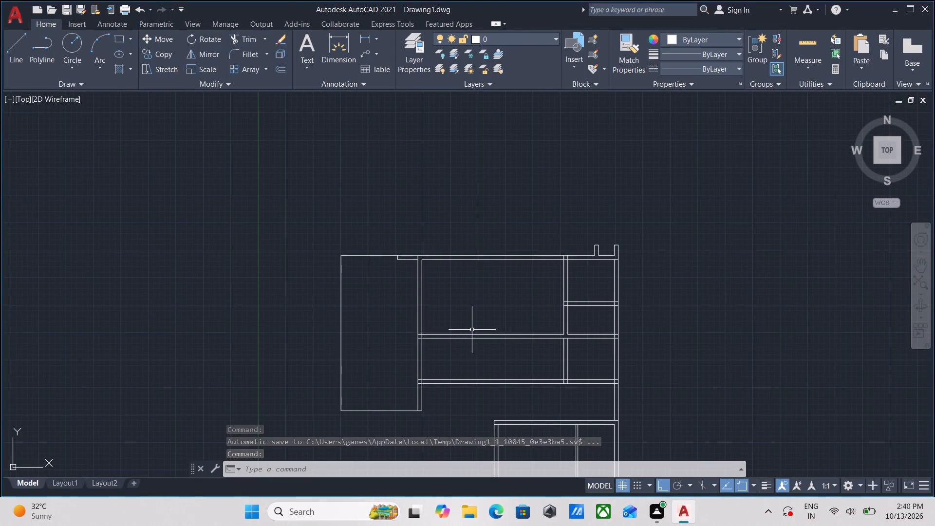
pyautogui.scroll(-1, 472, 330)
pyautogui.moveTo(472, 330); pyautogui.dragTo(471, 279, button='middle')
pyautogui.scroll(1, 494, 381)
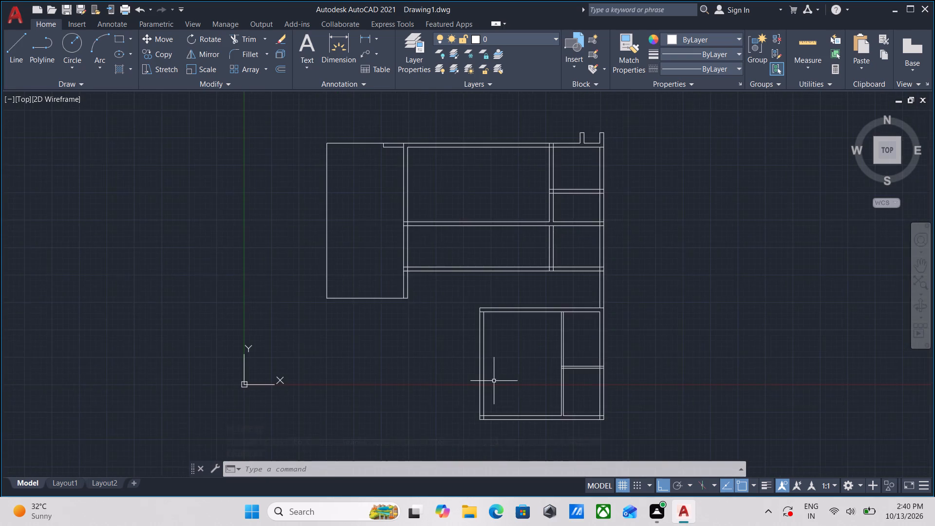
pyautogui.moveTo(494, 381); pyautogui.dragTo(517, 332, button='middle')
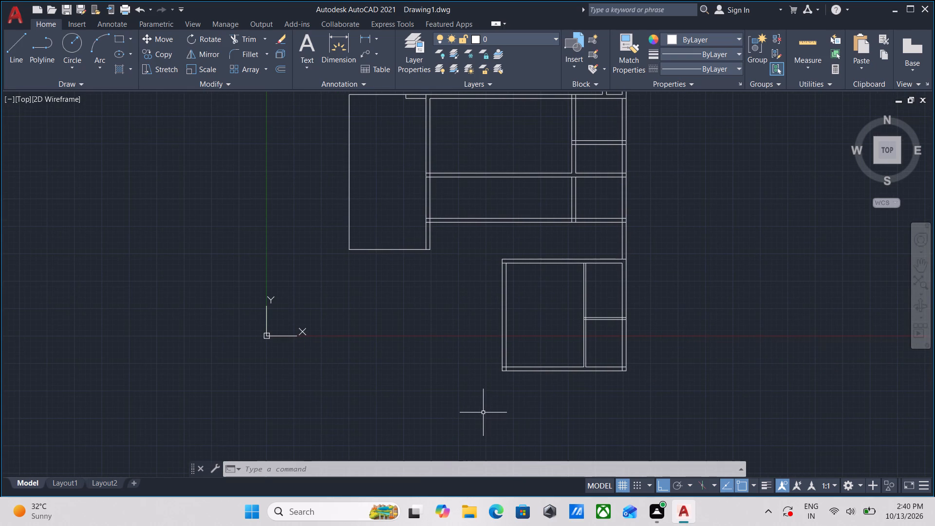
pyautogui.moveTo(399, 337); pyautogui.dragTo(407, 393, button='middle')
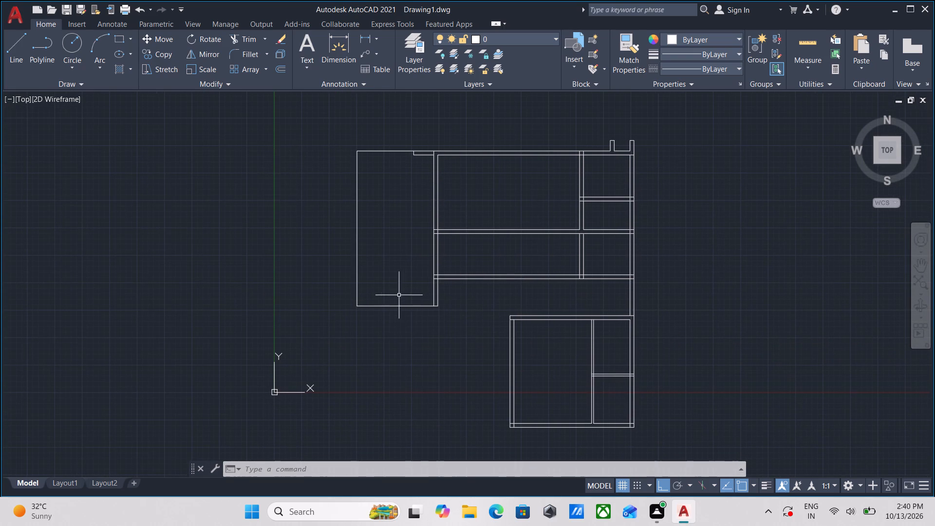
pyautogui.scroll(2, 421, 307)
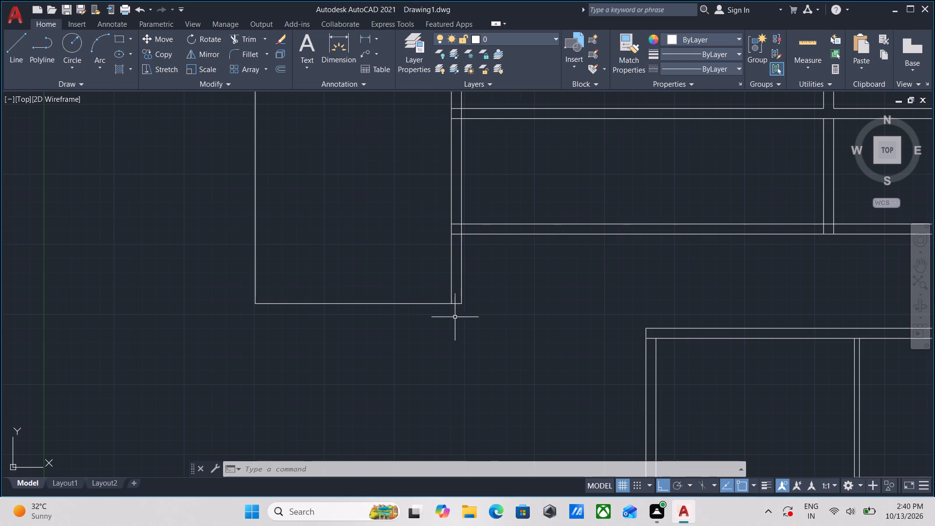
pyautogui.scroll(2, 547, 432)
pyautogui.scroll(-2, 577, 403)
pyautogui.moveTo(577, 397); pyautogui.dragTo(557, 359, button='middle')
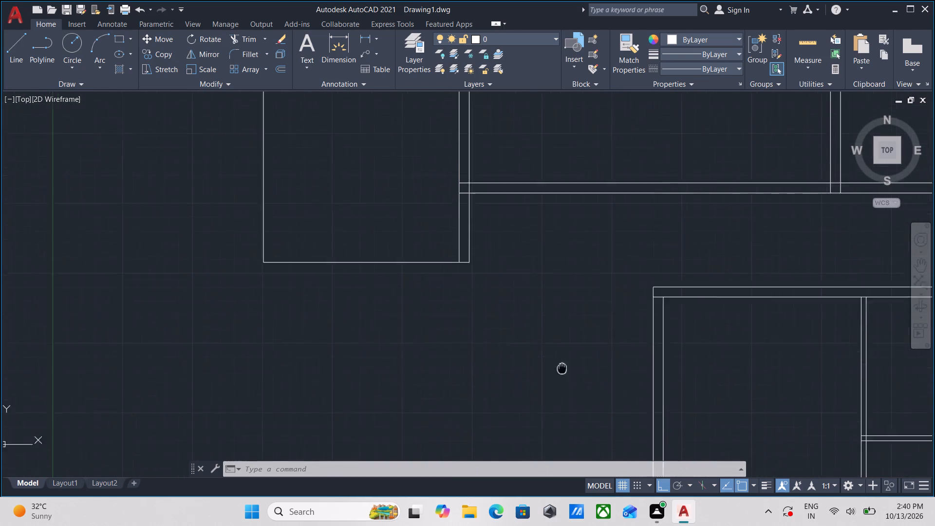
# Offset the lower room block's outer west wall line 18'8" to the west.
pyautogui.moveTo(557, 359); pyautogui.dragTo(545, 342, button='middle')
pyautogui.click(640, 343)
pyautogui.click(614, 339)
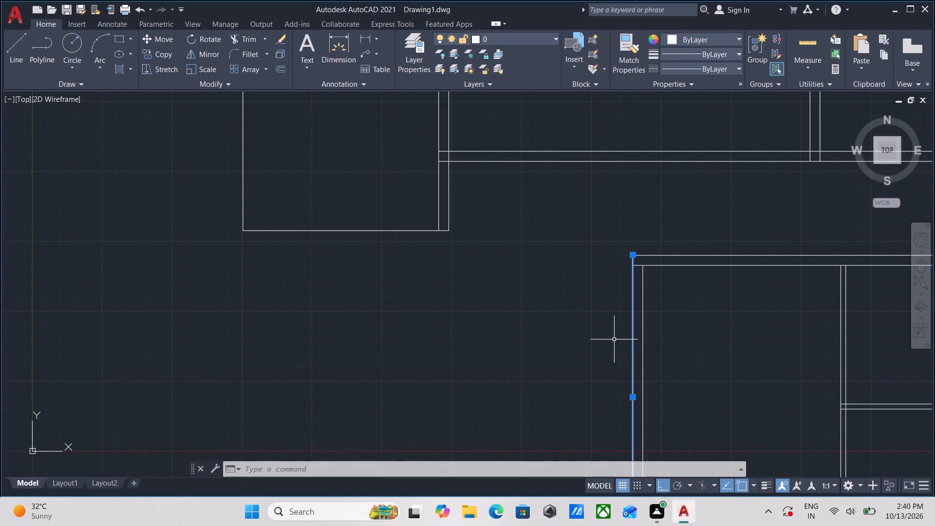
pyautogui.press('o')
pyautogui.press('Return')
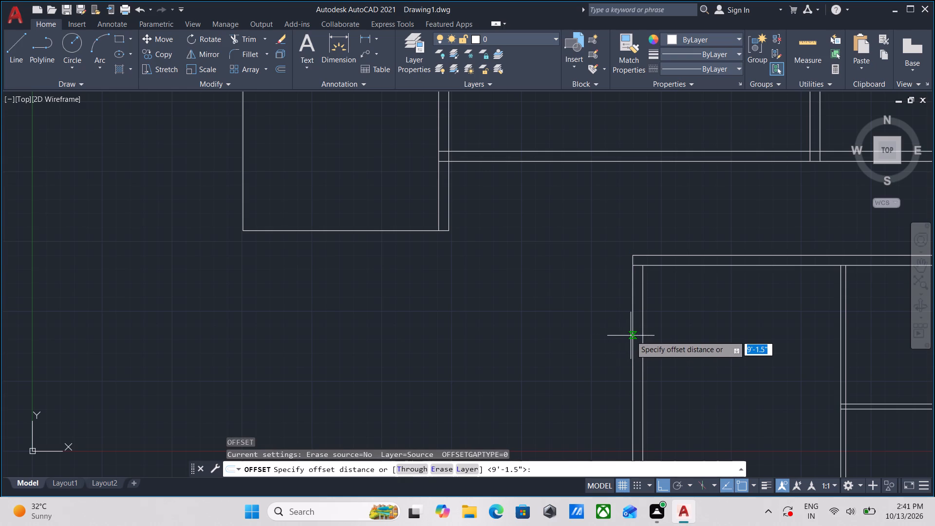
pyautogui.click(631, 336)
pyautogui.click(522, 343)
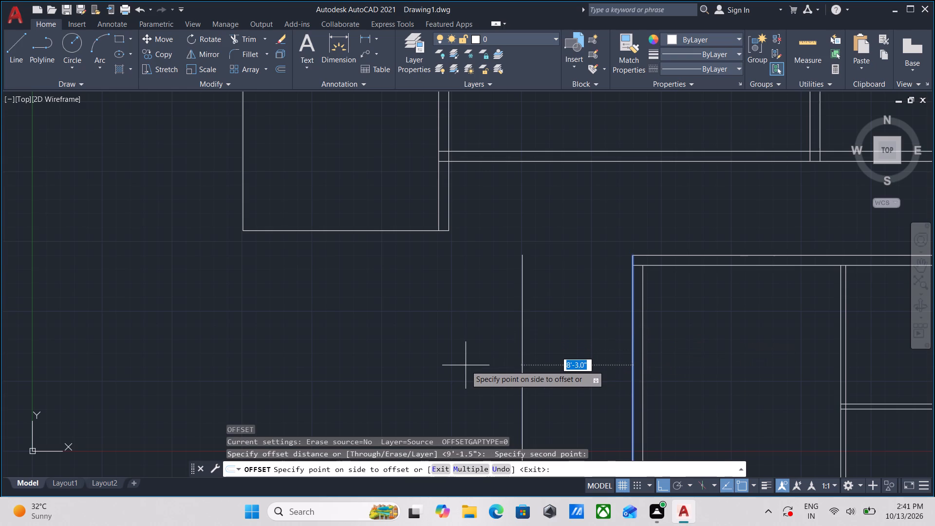
pyautogui.write("18'")
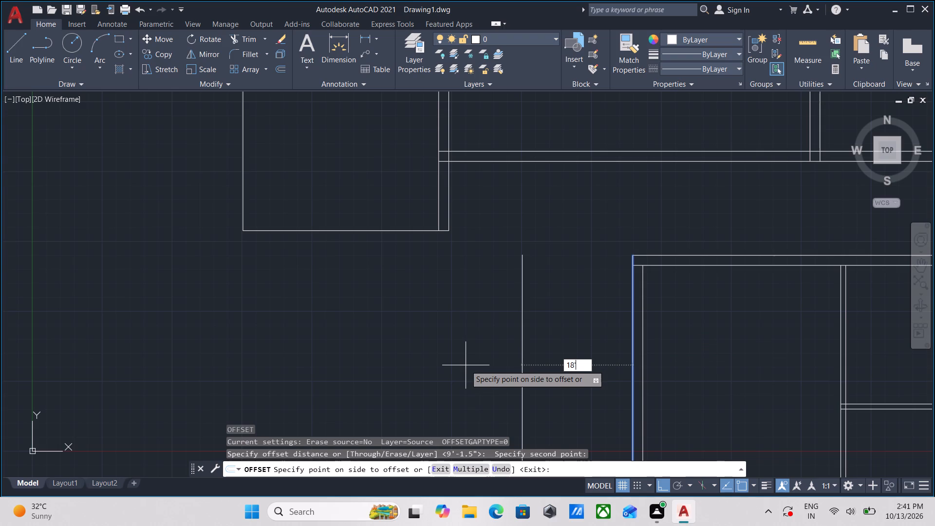
pyautogui.press('8')
pyautogui.press('Return')
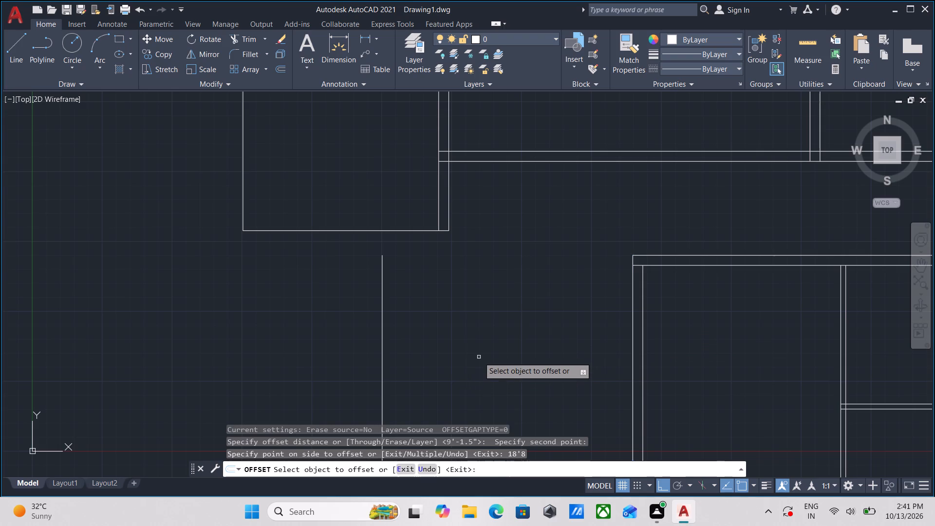
# Offset the new vertical line 9" to the west to form the wall's second face.
pyautogui.moveTo(445, 361); pyautogui.dragTo(464, 347, button='middle')
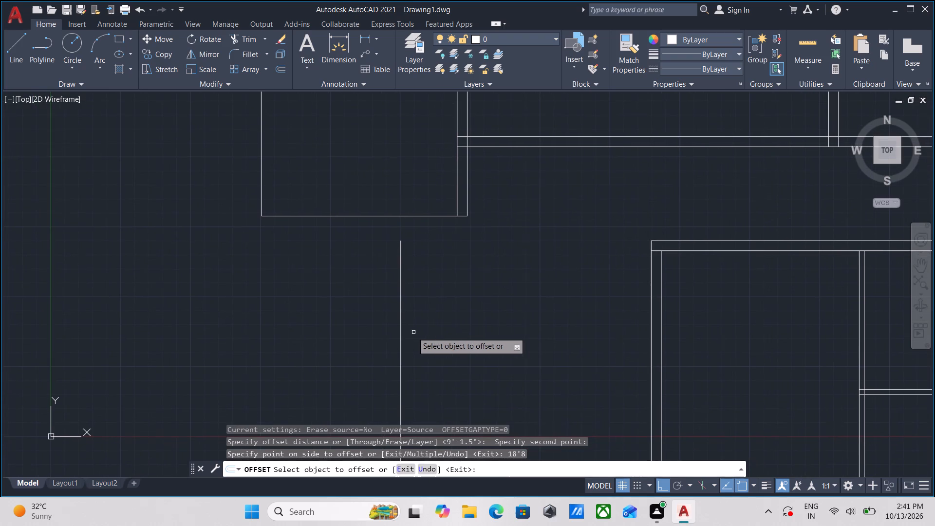
pyautogui.click(402, 320)
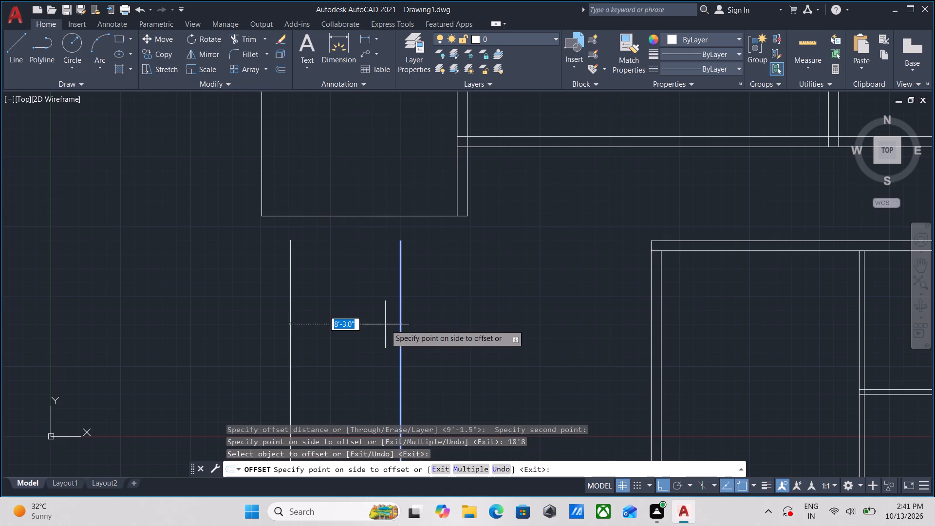
pyautogui.press('9')
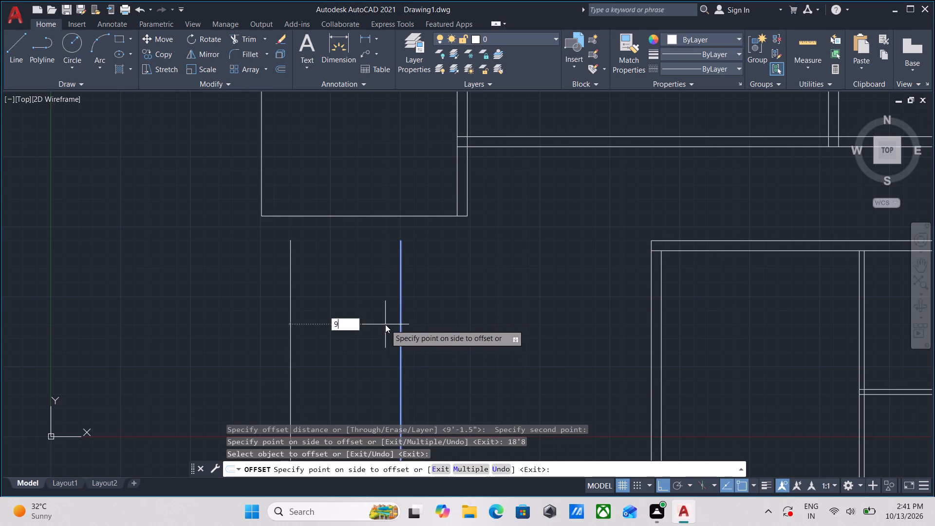
pyautogui.press('Return')
pyautogui.scroll(-2, 388, 322)
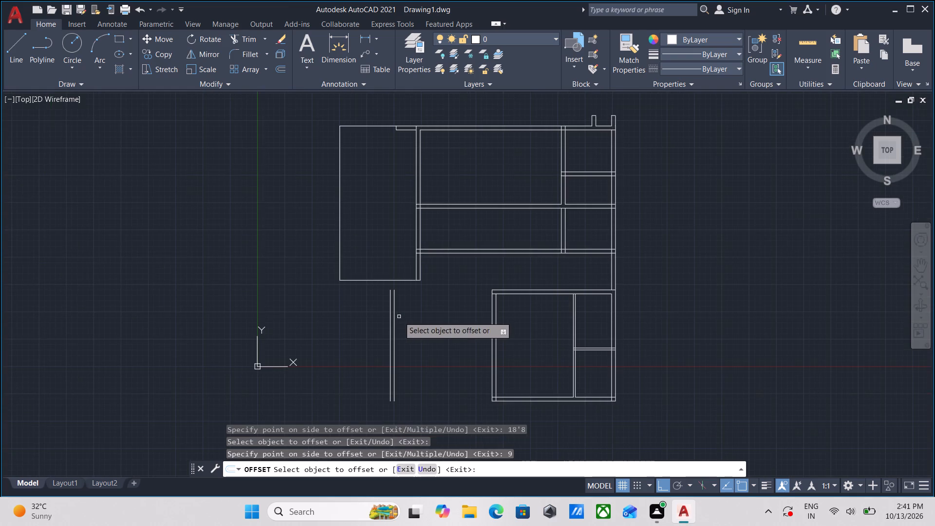
pyautogui.scroll(2, 399, 317)
pyautogui.press('Escape')
# Extend both lines of the new 9" wall up to the western room's bottom line.
pyautogui.scroll(-1, 397, 322)
pyautogui.moveTo(397, 324); pyautogui.dragTo(393, 290, button='middle')
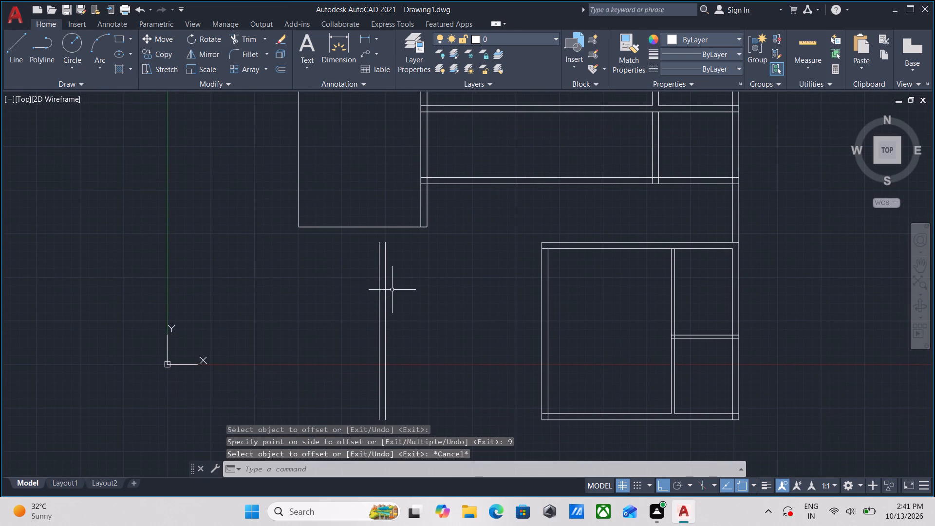
pyautogui.moveTo(420, 339); pyautogui.dragTo(430, 307, button='middle')
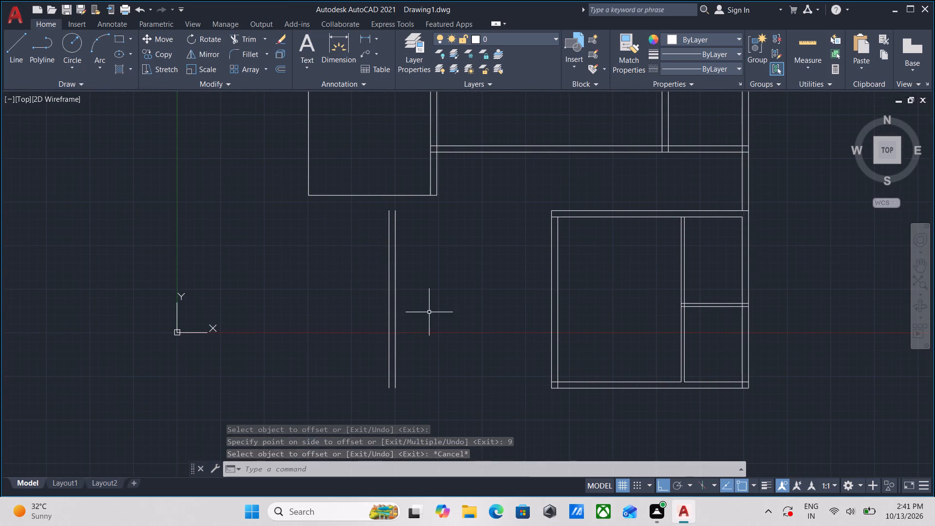
pyautogui.moveTo(424, 356); pyautogui.dragTo(424, 351, button='middle')
pyautogui.scroll(-1, 424, 350)
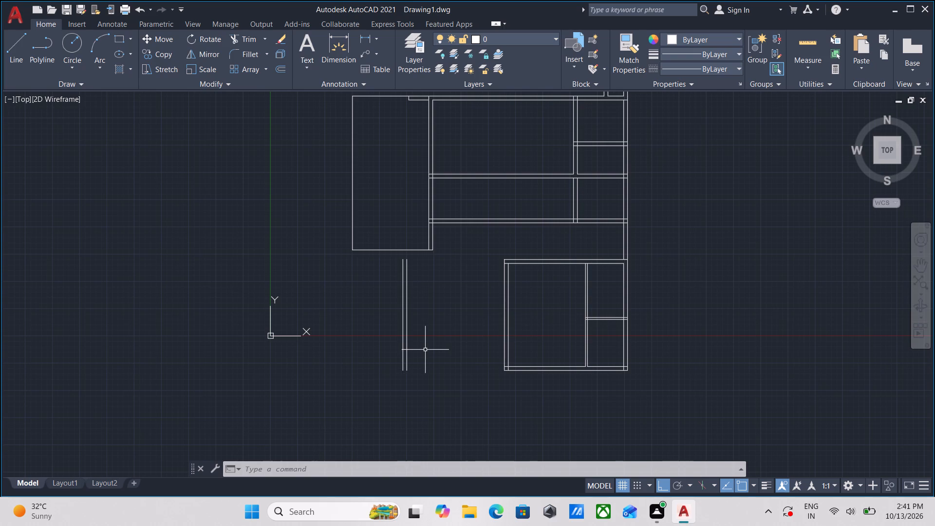
pyautogui.moveTo(426, 349); pyautogui.dragTo(424, 440, button='middle')
pyautogui.scroll(1, 415, 359)
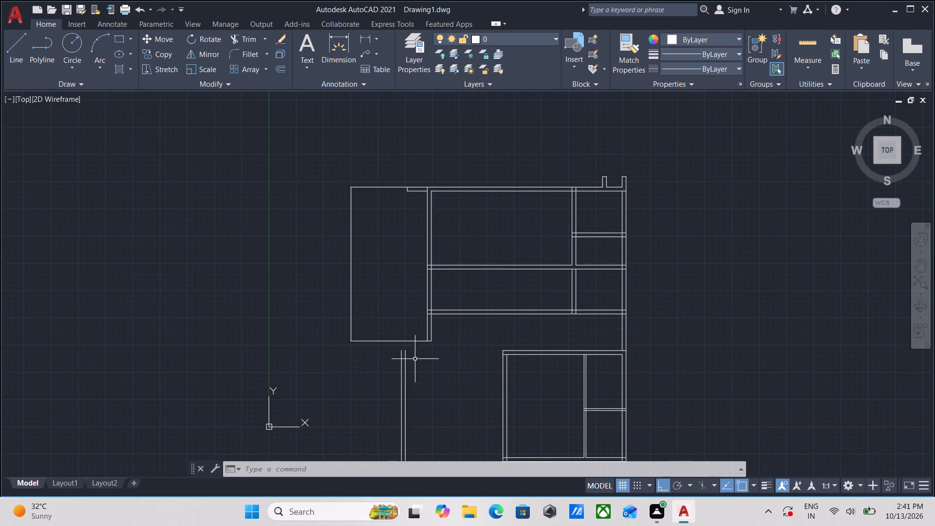
pyautogui.scroll(1, 415, 359)
pyautogui.write('EX')
pyautogui.press('Return')
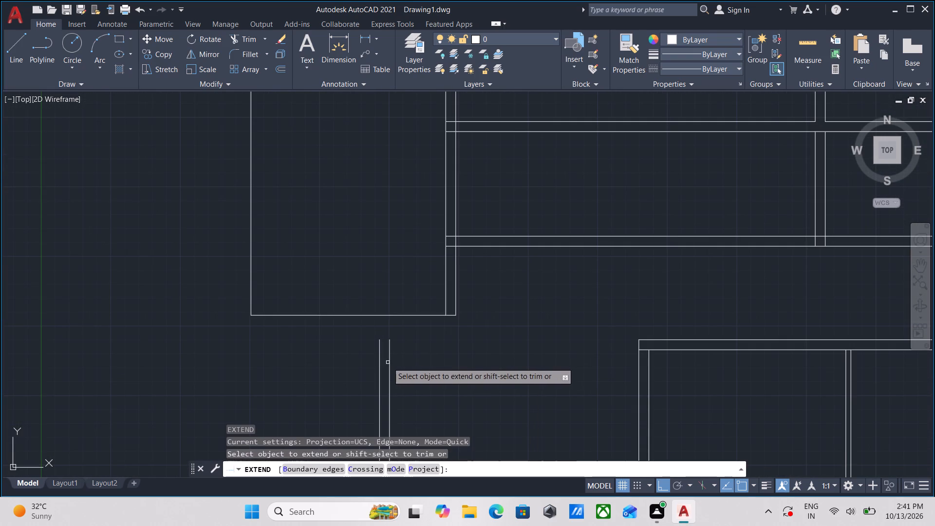
pyautogui.click(390, 359)
pyautogui.click(378, 359)
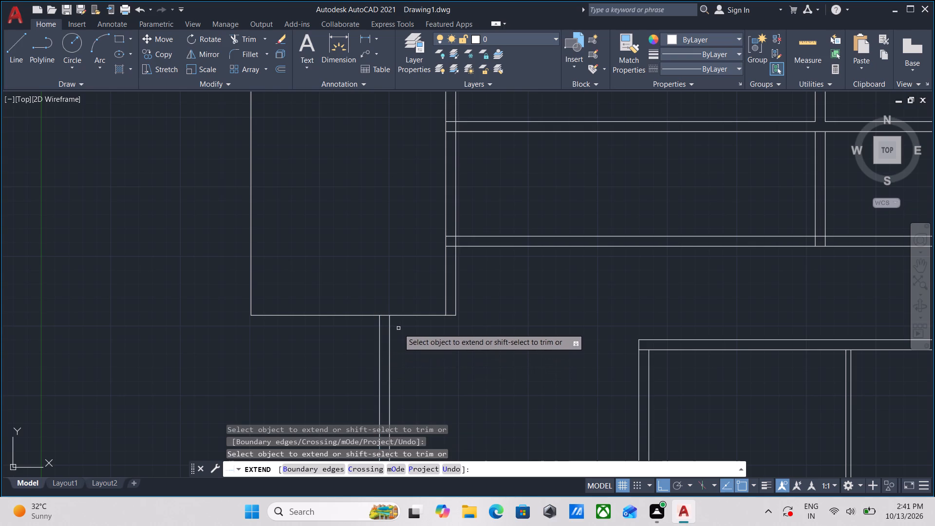
pyautogui.scroll(2, 409, 322)
pyautogui.press('Escape')
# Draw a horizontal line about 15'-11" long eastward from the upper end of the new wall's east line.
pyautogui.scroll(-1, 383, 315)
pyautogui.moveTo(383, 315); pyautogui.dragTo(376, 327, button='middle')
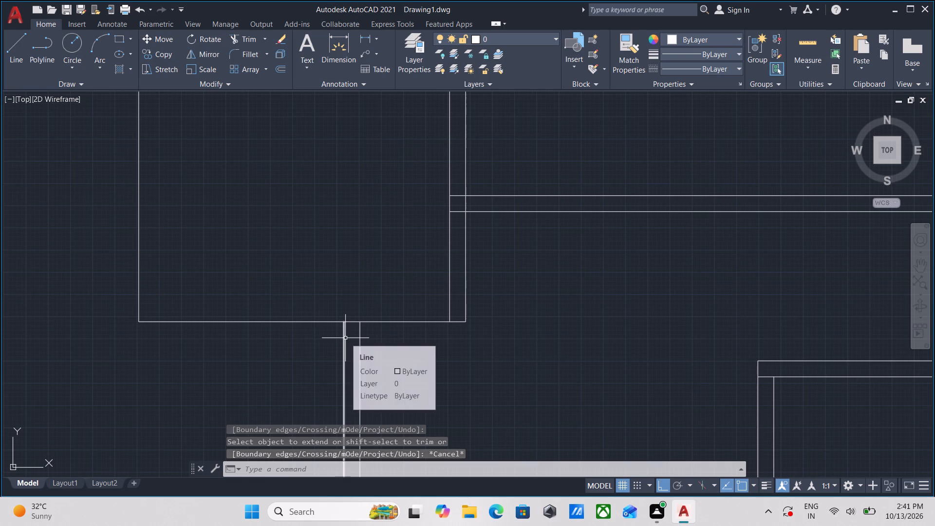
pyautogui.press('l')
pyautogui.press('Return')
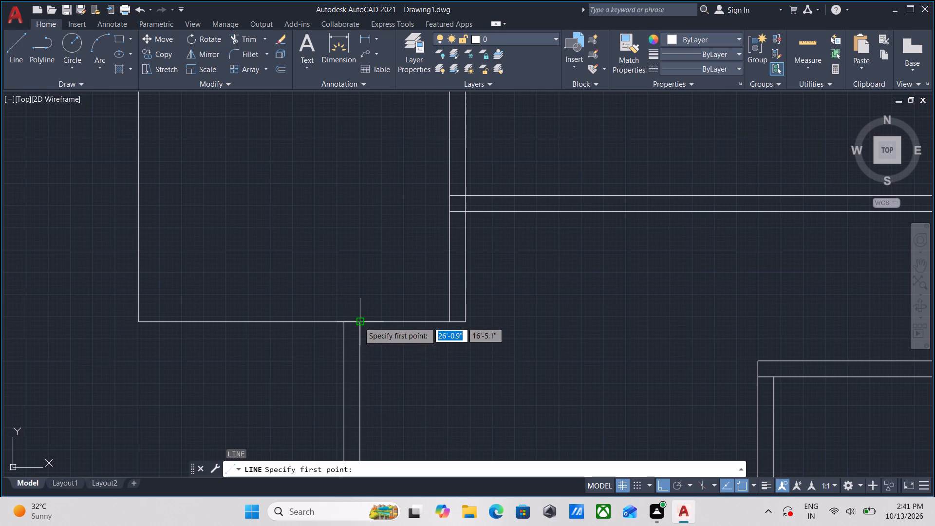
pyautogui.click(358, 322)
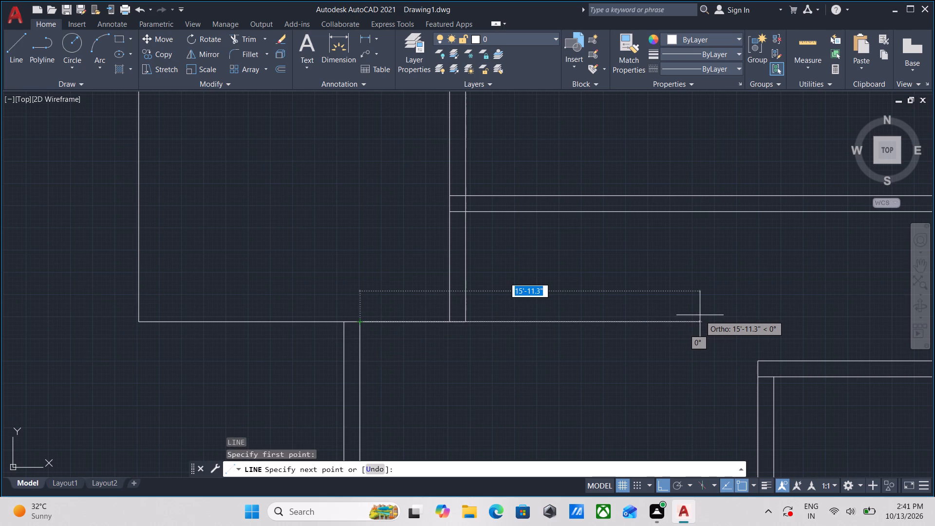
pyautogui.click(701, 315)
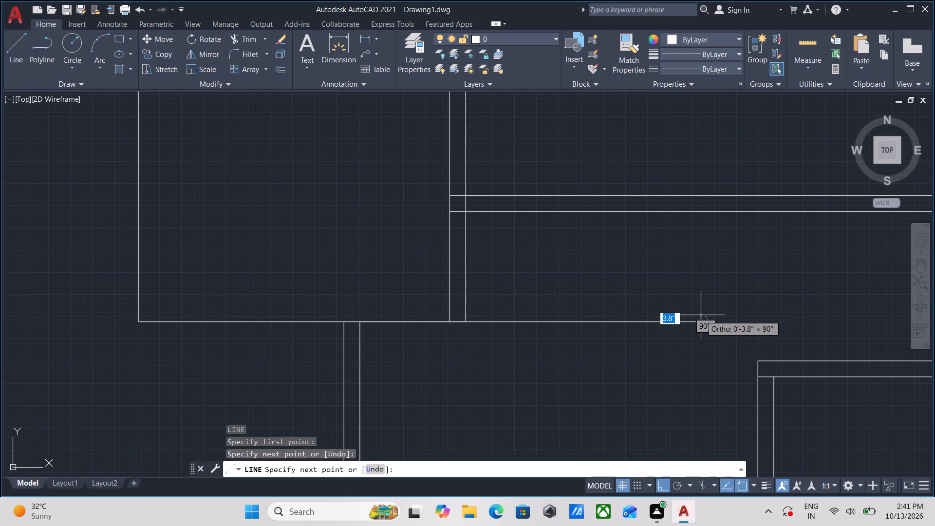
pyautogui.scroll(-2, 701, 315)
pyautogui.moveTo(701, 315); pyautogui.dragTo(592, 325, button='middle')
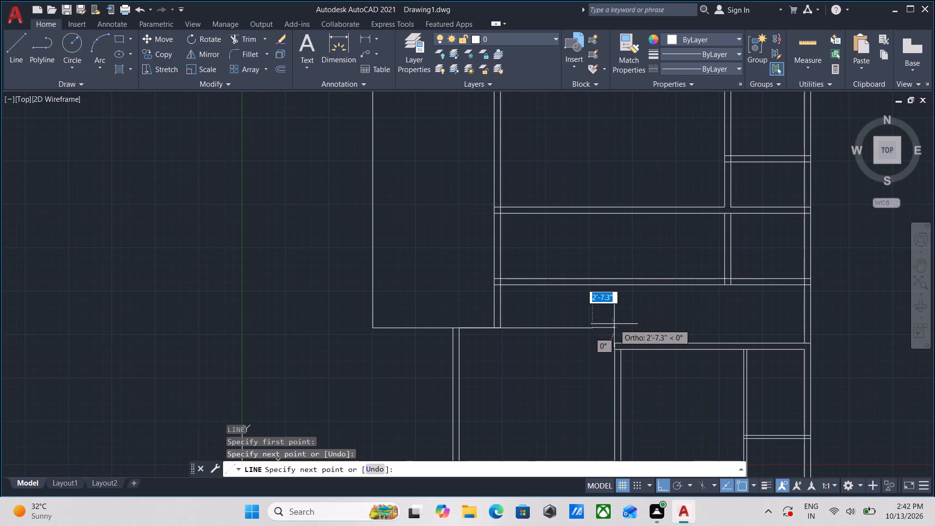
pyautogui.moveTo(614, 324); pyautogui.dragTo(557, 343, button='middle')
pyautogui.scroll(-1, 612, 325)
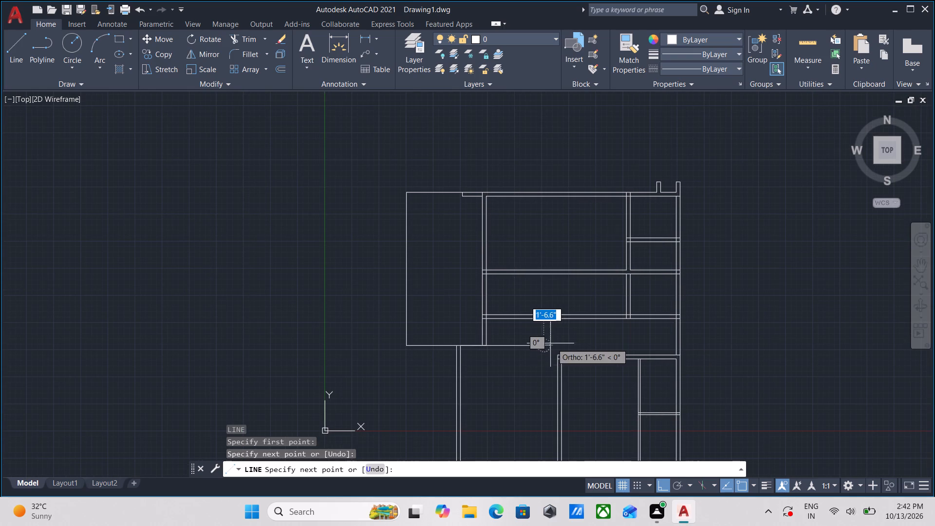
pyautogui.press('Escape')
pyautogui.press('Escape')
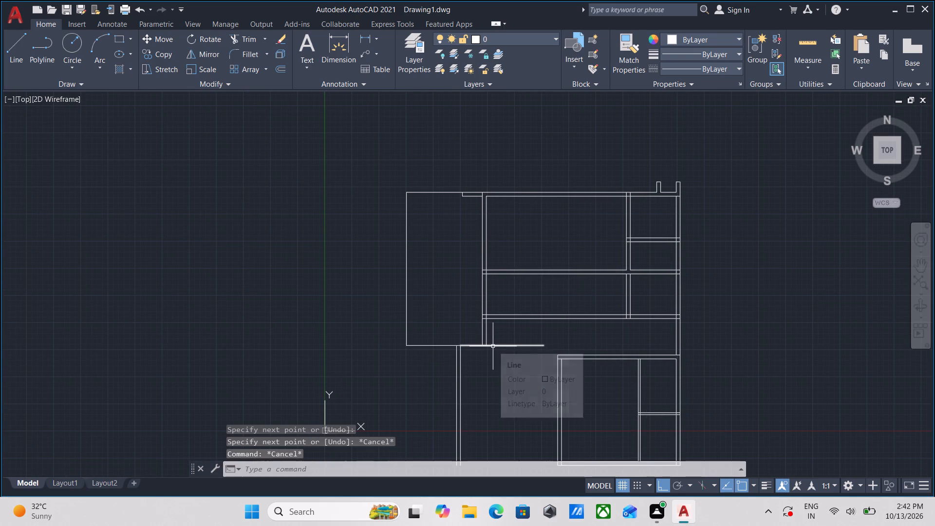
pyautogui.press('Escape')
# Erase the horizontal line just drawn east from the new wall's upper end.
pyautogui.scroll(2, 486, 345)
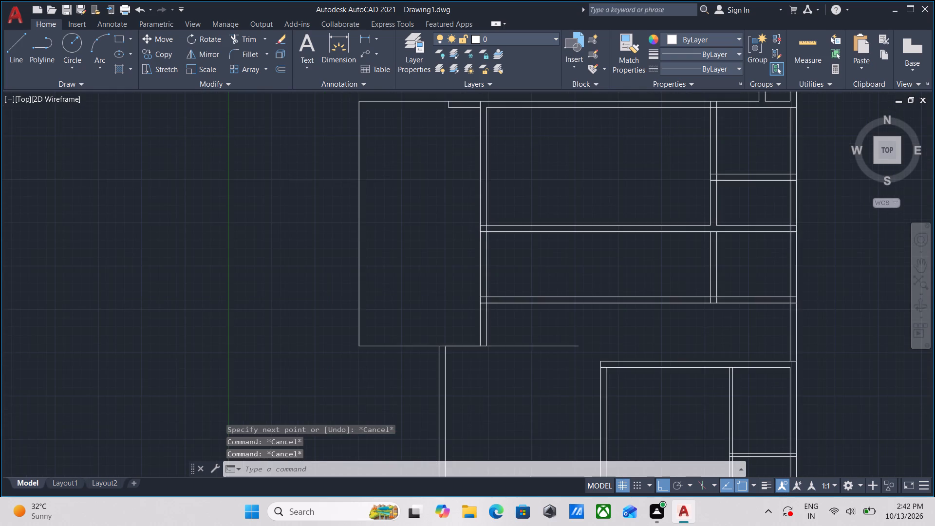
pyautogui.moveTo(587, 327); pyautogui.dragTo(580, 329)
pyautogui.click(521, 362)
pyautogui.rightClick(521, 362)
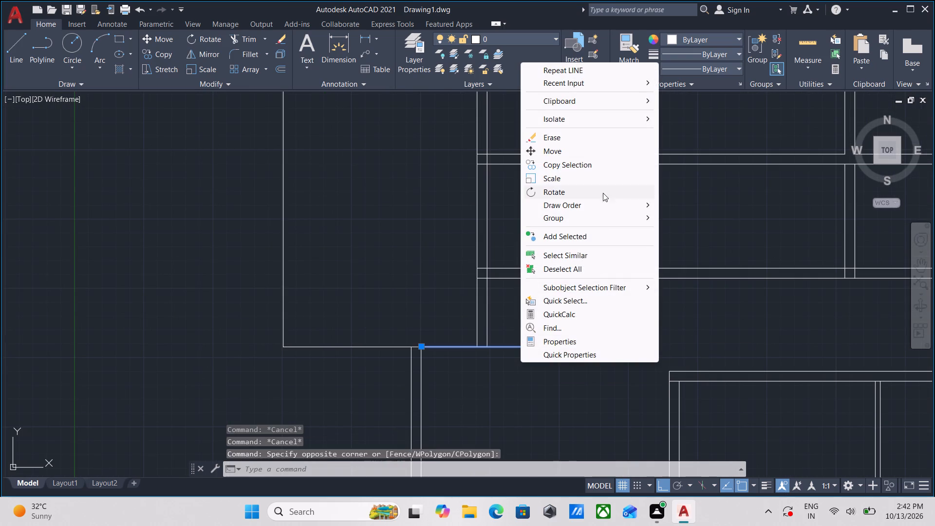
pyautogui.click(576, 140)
# Examine the whole plan and how the new wall relates to the western room and the lower room block.
pyautogui.scroll(-1, 520, 362)
pyautogui.moveTo(520, 362); pyautogui.dragTo(474, 378, button='middle')
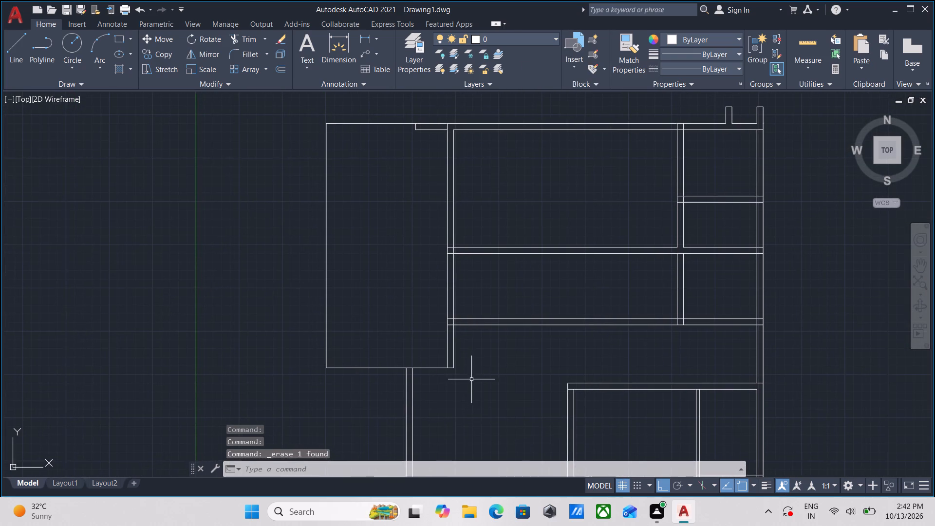
pyautogui.scroll(2, 449, 365)
pyautogui.scroll(-1, 468, 356)
pyautogui.moveTo(468, 356); pyautogui.dragTo(385, 376, button='middle')
pyautogui.scroll(-2, 390, 373)
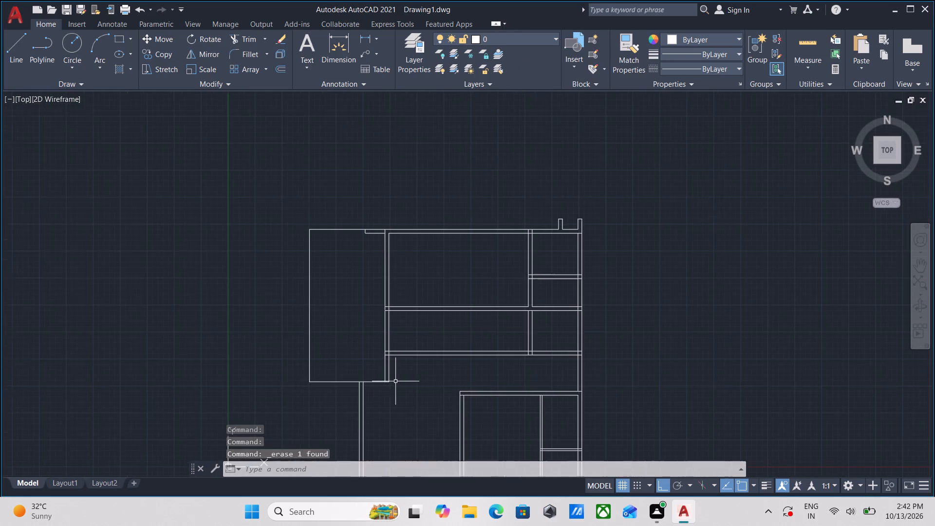
pyautogui.moveTo(395, 381); pyautogui.dragTo(357, 394, button='middle')
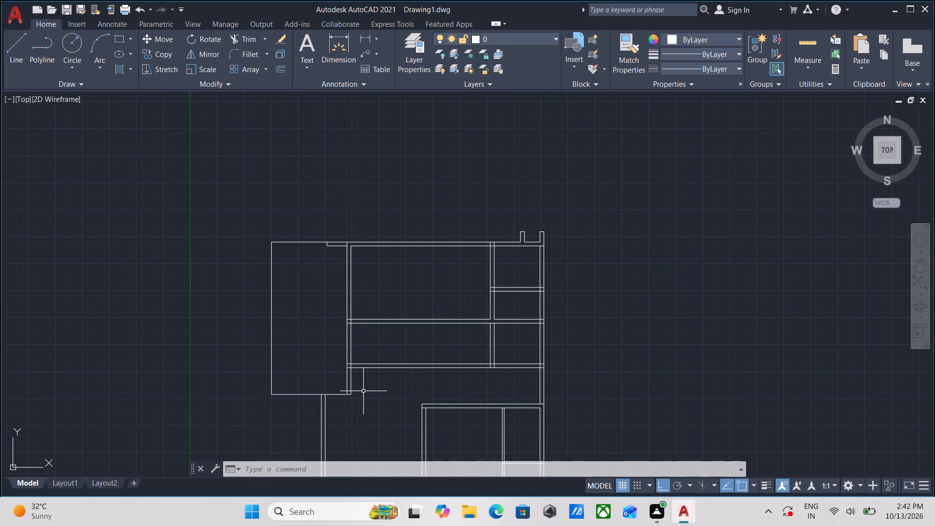
pyautogui.moveTo(375, 398); pyautogui.dragTo(356, 437, button='middle')
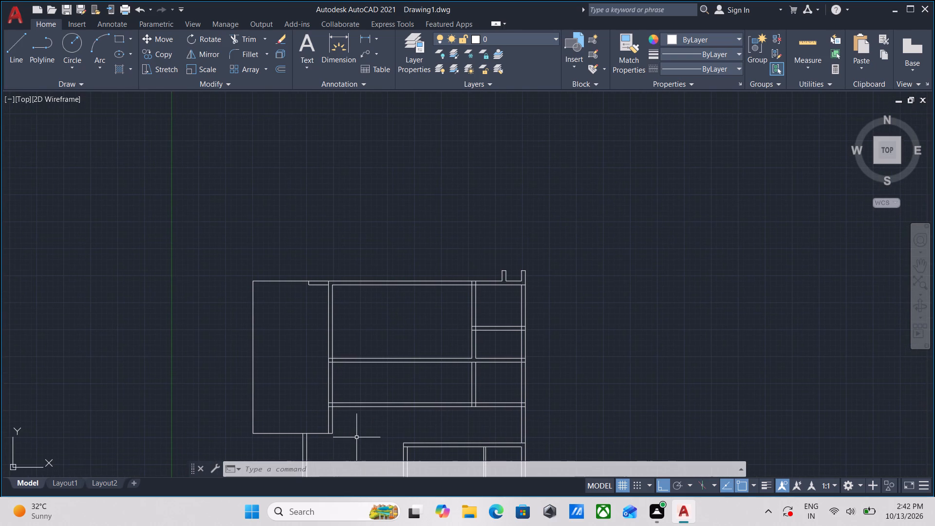
pyautogui.scroll(-1, 356, 437)
pyautogui.scroll(2, 435, 400)
pyautogui.scroll(-2, 435, 400)
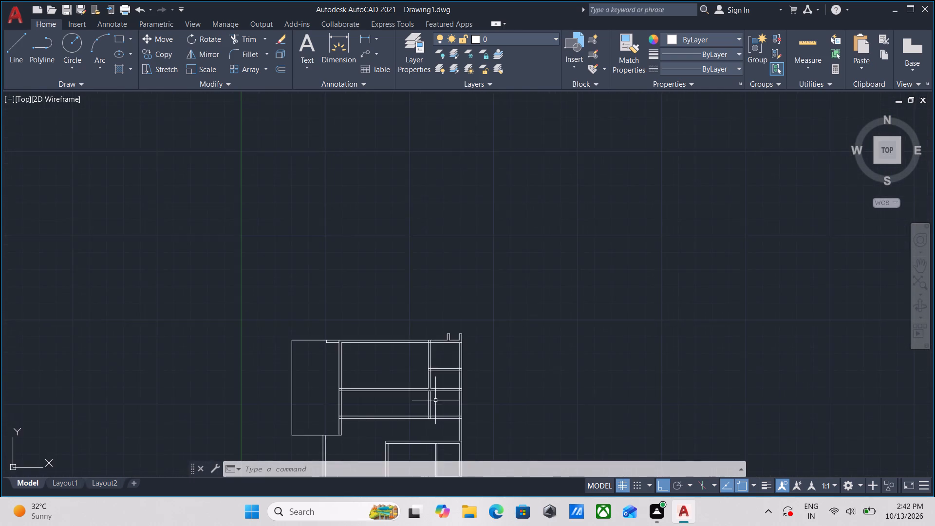
pyautogui.moveTo(435, 400); pyautogui.dragTo(393, 351, button='middle')
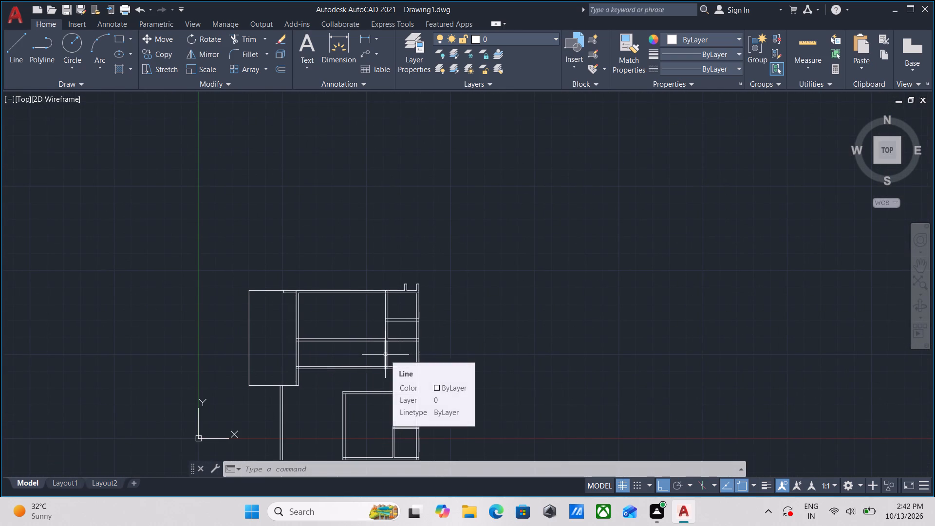
pyautogui.moveTo(380, 319); pyautogui.dragTo(373, 345, button='middle')
# Measure the interior width and height of the large central room in the upper block.
pyautogui.scroll(2, 354, 356)
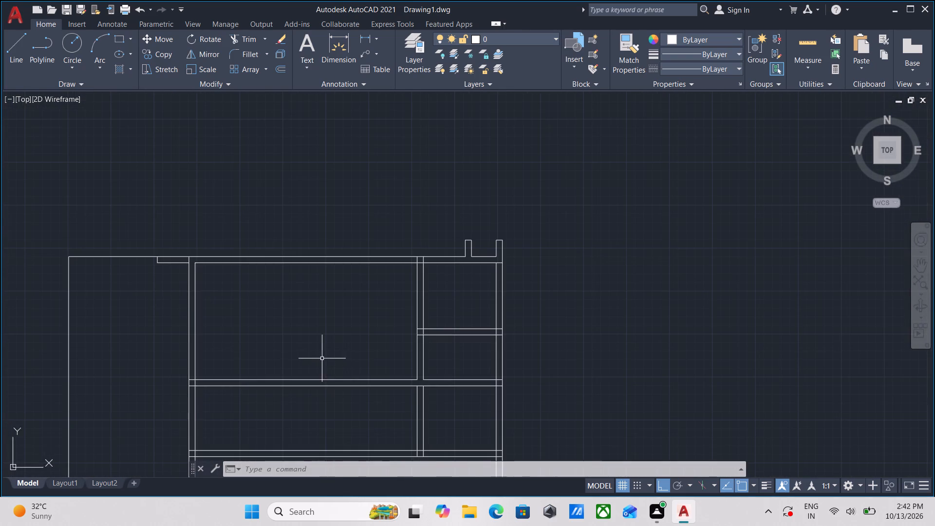
pyautogui.scroll(2, 320, 358)
pyautogui.scroll(-1, 330, 353)
pyautogui.moveTo(332, 355); pyautogui.dragTo(356, 368, button='middle')
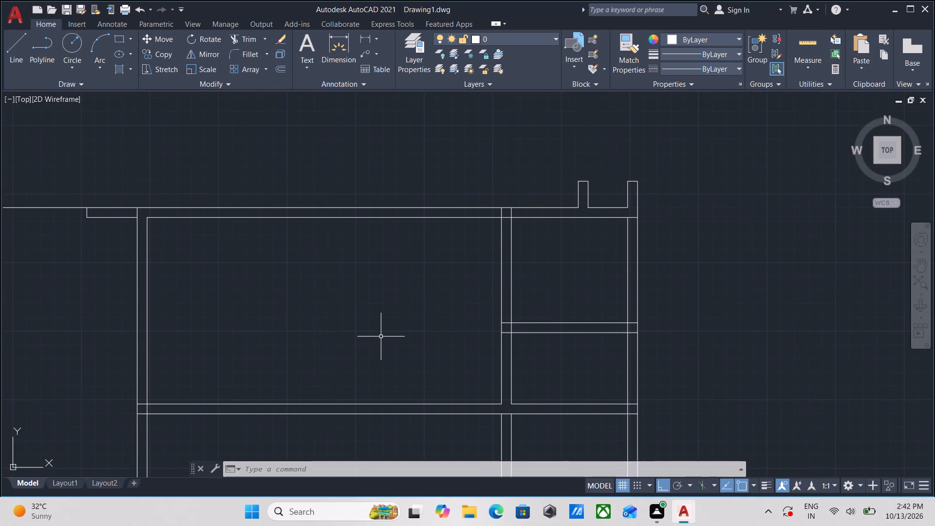
pyautogui.write('MEA')
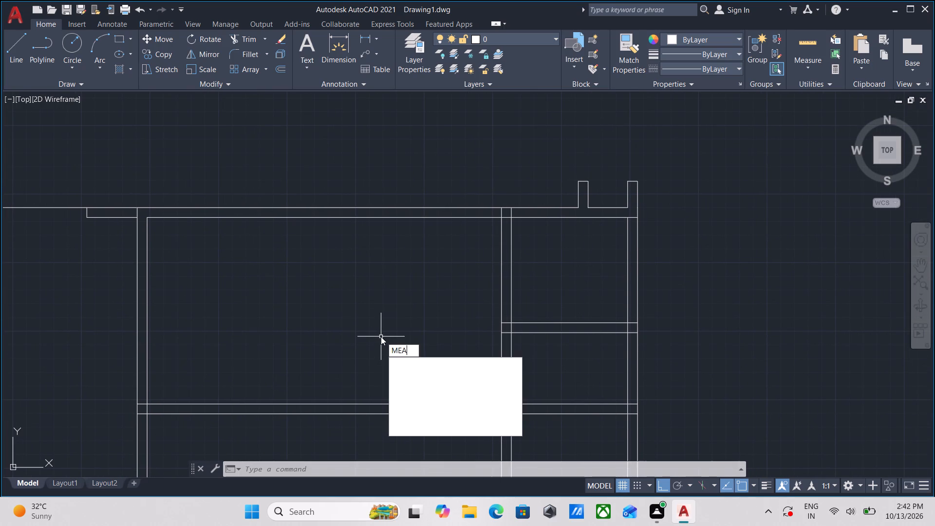
pyautogui.press('Return')
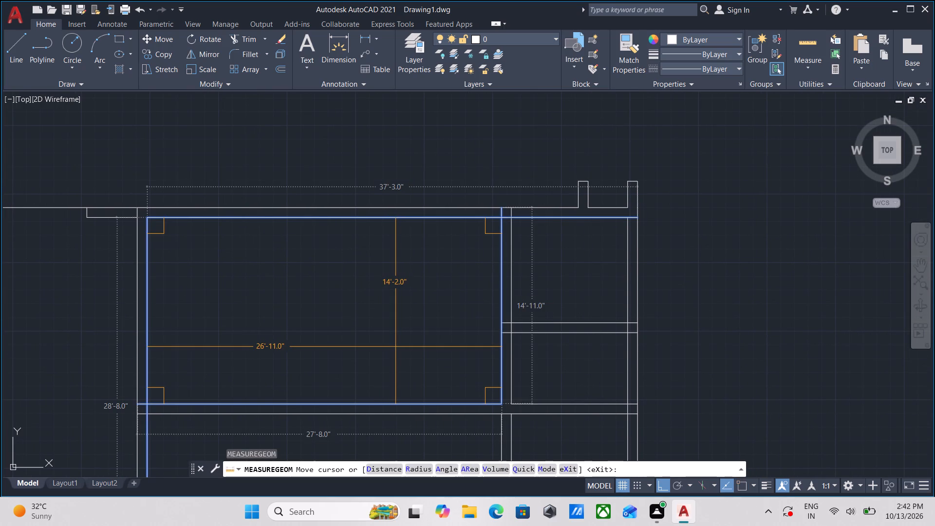
pyautogui.press('Escape')
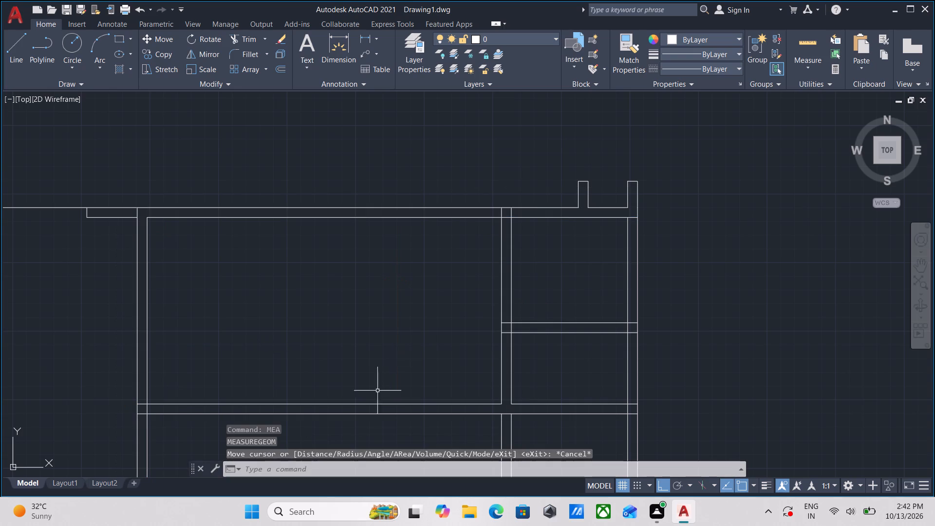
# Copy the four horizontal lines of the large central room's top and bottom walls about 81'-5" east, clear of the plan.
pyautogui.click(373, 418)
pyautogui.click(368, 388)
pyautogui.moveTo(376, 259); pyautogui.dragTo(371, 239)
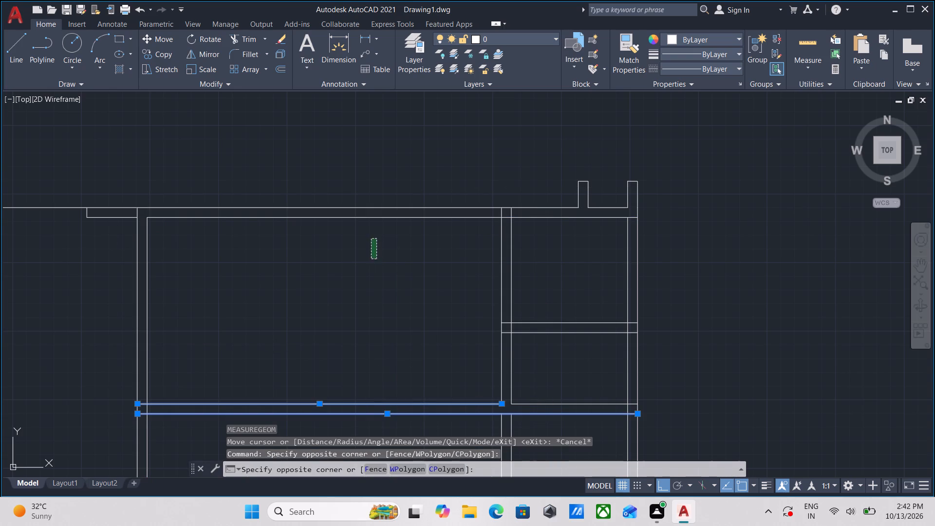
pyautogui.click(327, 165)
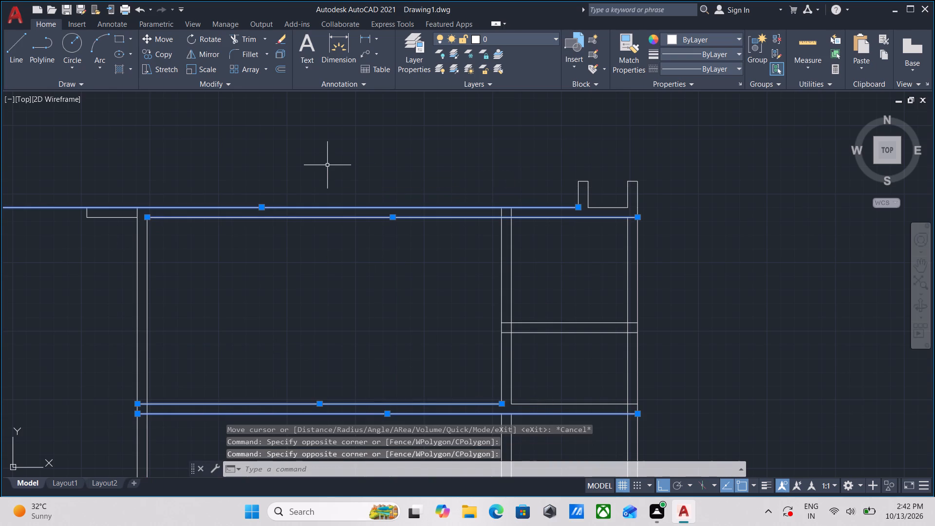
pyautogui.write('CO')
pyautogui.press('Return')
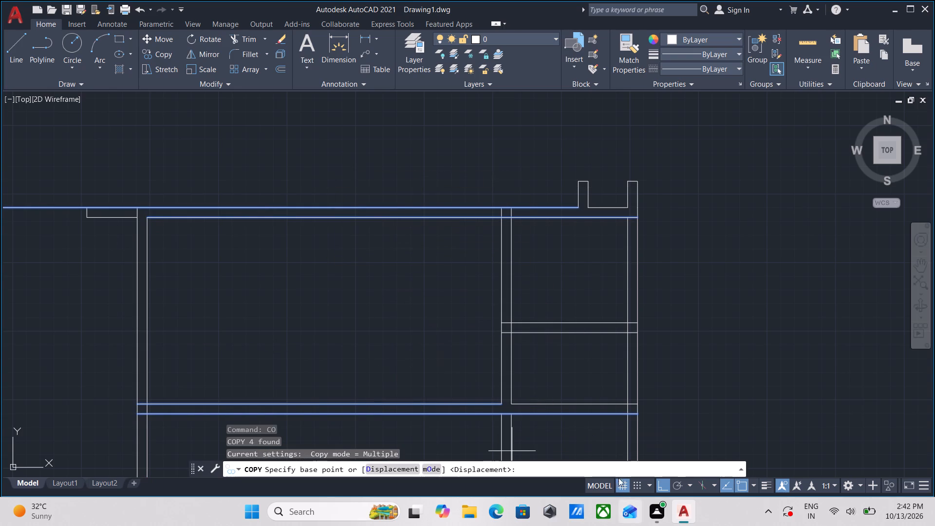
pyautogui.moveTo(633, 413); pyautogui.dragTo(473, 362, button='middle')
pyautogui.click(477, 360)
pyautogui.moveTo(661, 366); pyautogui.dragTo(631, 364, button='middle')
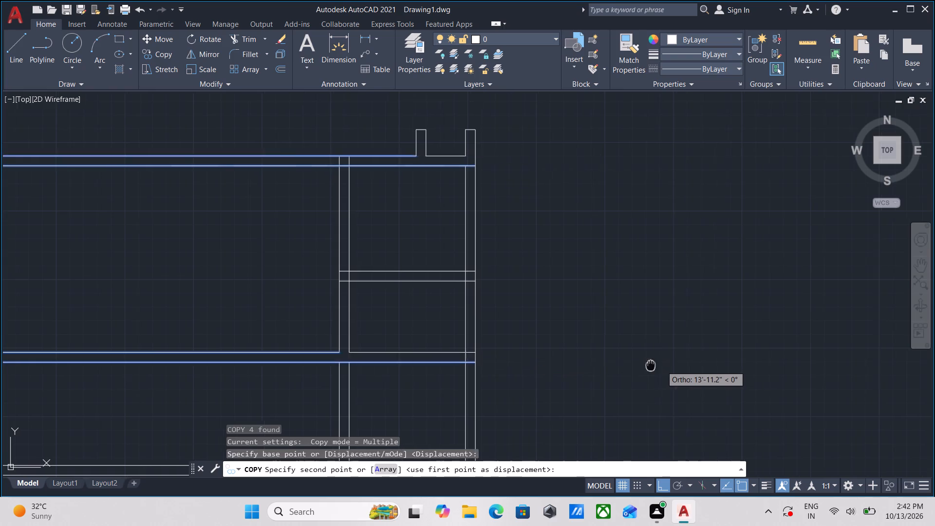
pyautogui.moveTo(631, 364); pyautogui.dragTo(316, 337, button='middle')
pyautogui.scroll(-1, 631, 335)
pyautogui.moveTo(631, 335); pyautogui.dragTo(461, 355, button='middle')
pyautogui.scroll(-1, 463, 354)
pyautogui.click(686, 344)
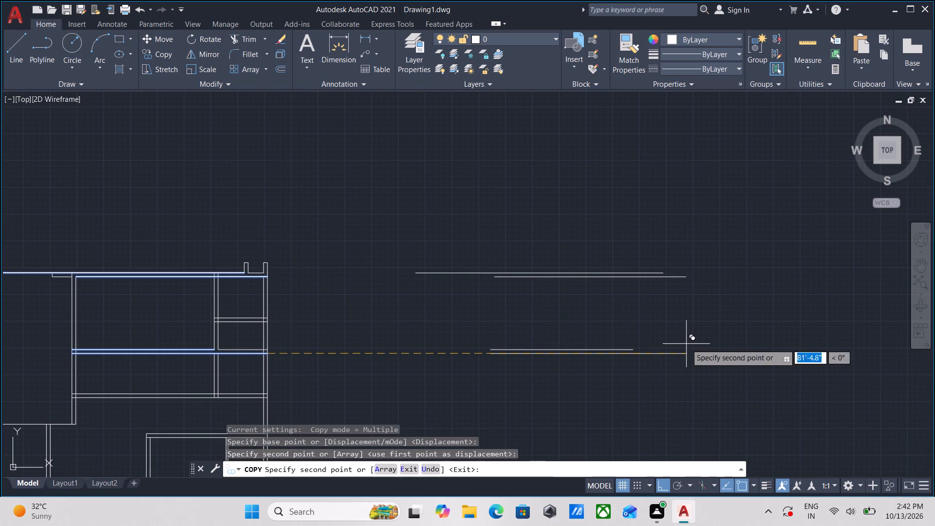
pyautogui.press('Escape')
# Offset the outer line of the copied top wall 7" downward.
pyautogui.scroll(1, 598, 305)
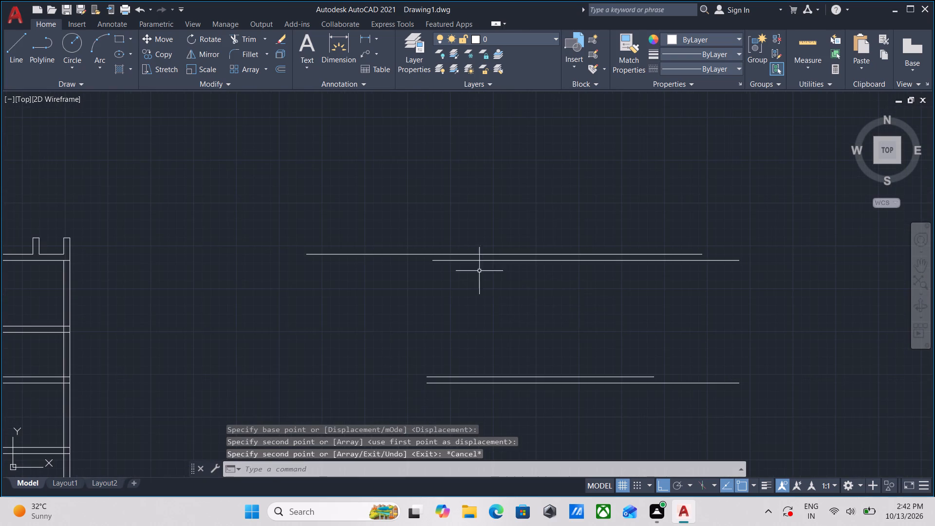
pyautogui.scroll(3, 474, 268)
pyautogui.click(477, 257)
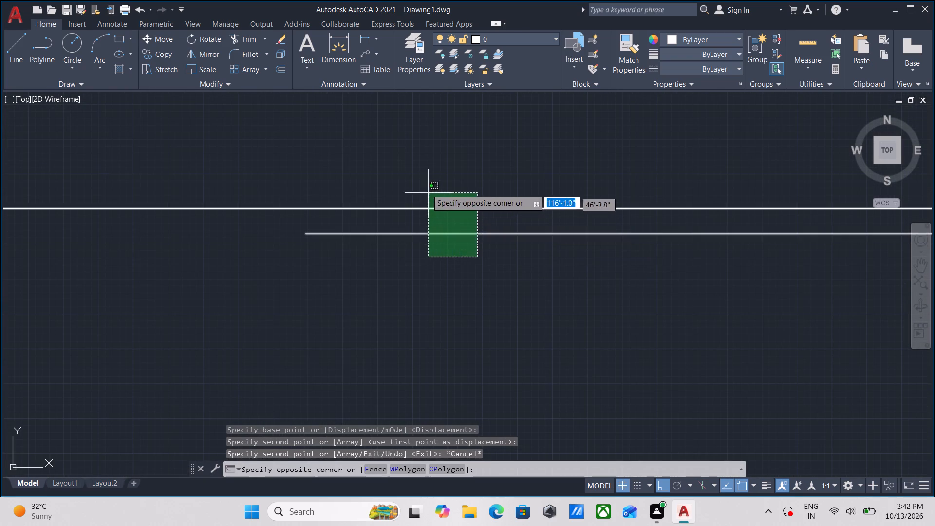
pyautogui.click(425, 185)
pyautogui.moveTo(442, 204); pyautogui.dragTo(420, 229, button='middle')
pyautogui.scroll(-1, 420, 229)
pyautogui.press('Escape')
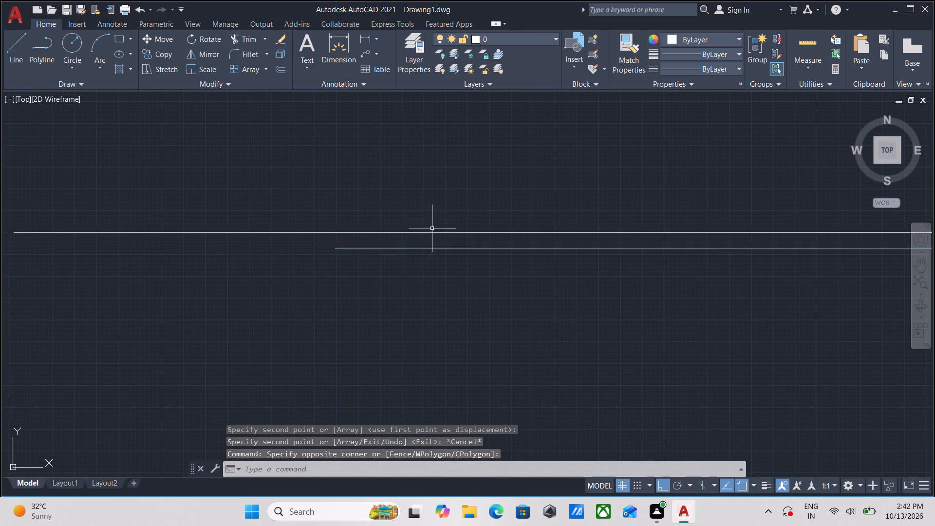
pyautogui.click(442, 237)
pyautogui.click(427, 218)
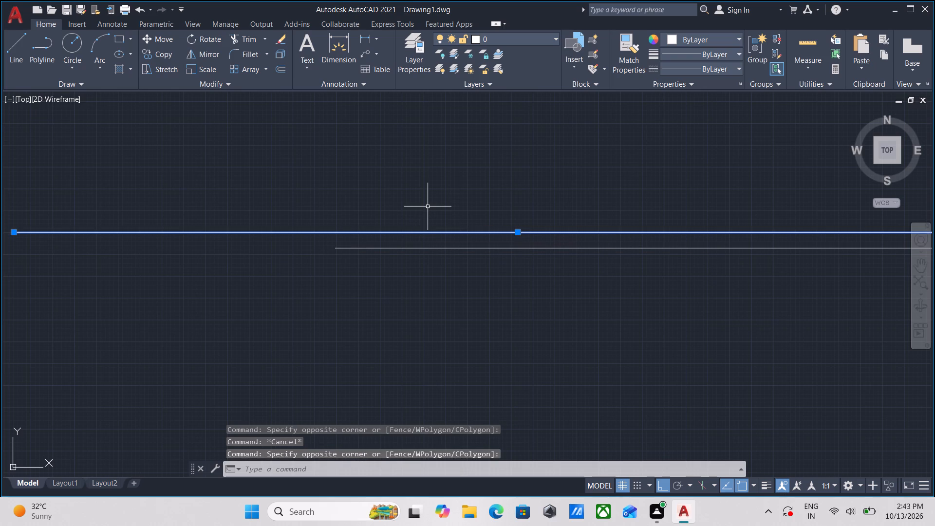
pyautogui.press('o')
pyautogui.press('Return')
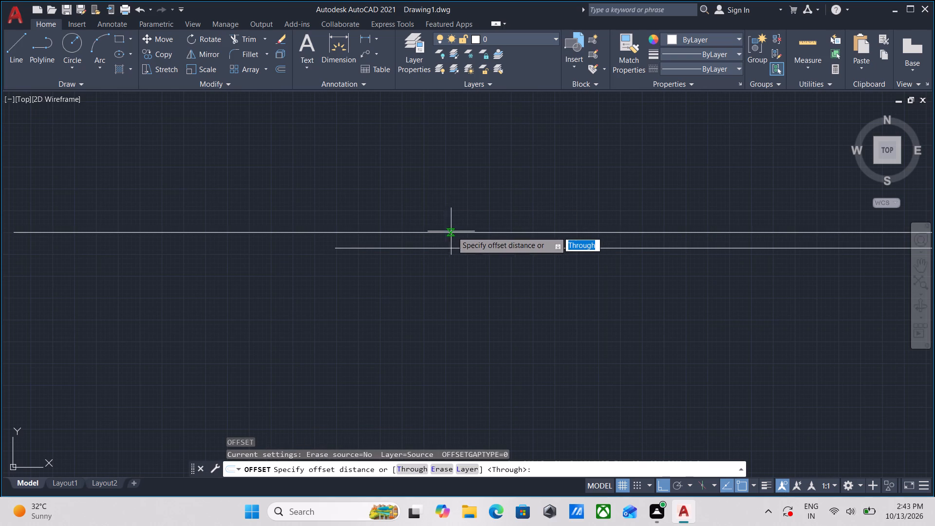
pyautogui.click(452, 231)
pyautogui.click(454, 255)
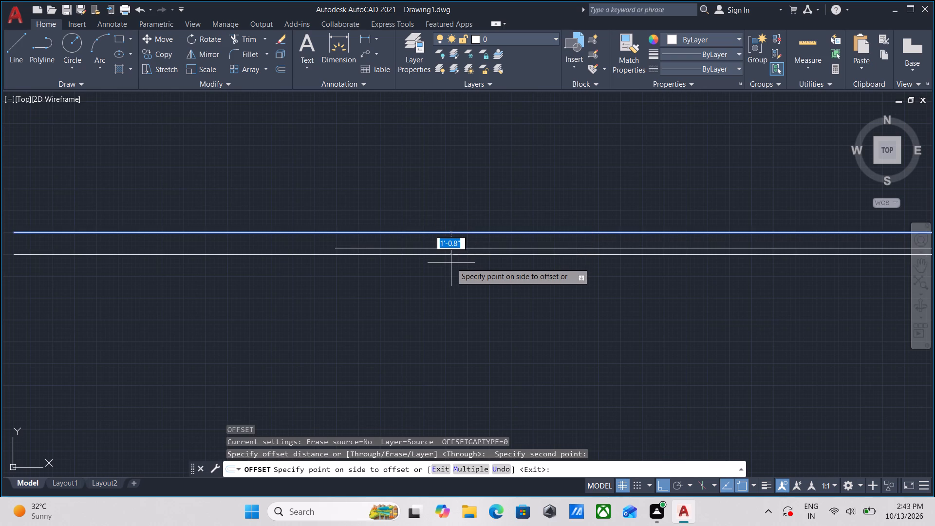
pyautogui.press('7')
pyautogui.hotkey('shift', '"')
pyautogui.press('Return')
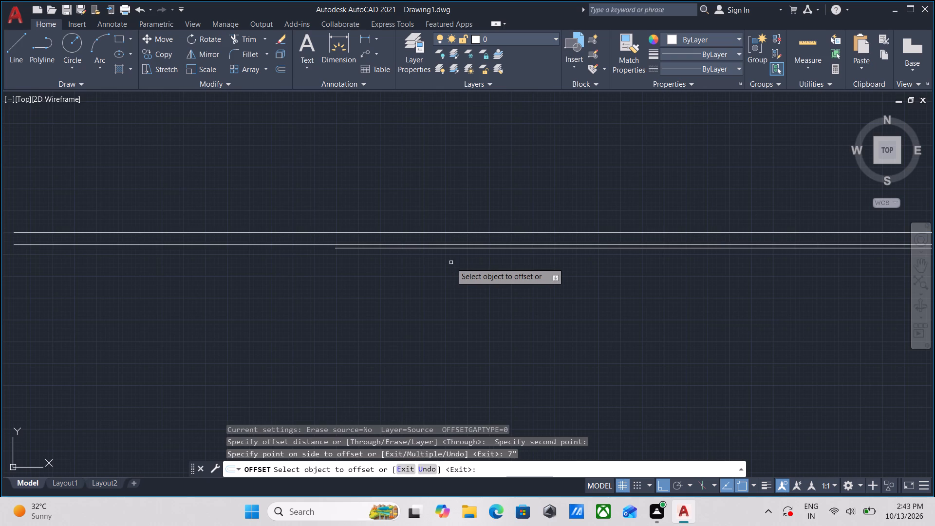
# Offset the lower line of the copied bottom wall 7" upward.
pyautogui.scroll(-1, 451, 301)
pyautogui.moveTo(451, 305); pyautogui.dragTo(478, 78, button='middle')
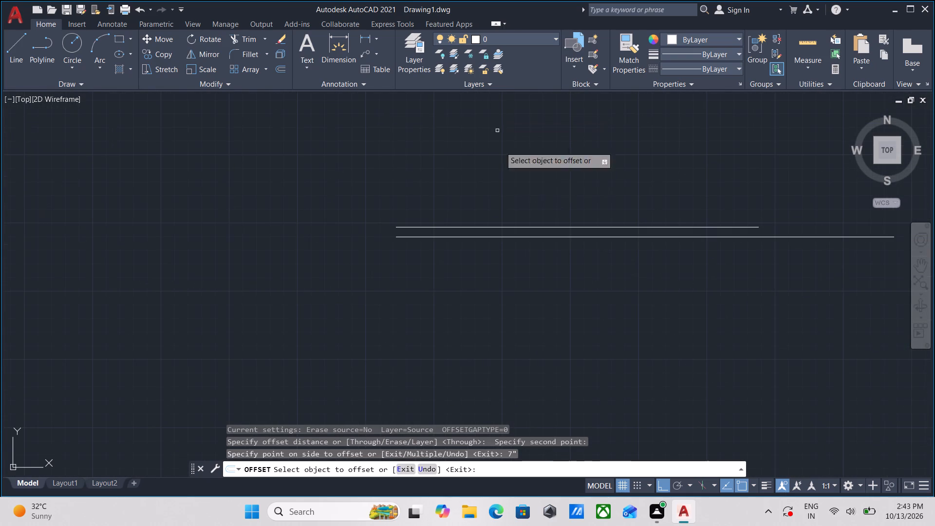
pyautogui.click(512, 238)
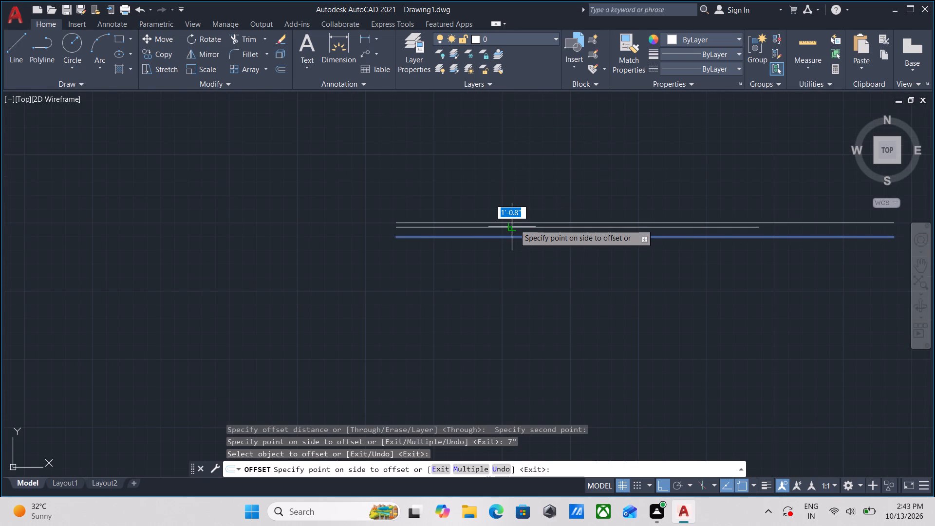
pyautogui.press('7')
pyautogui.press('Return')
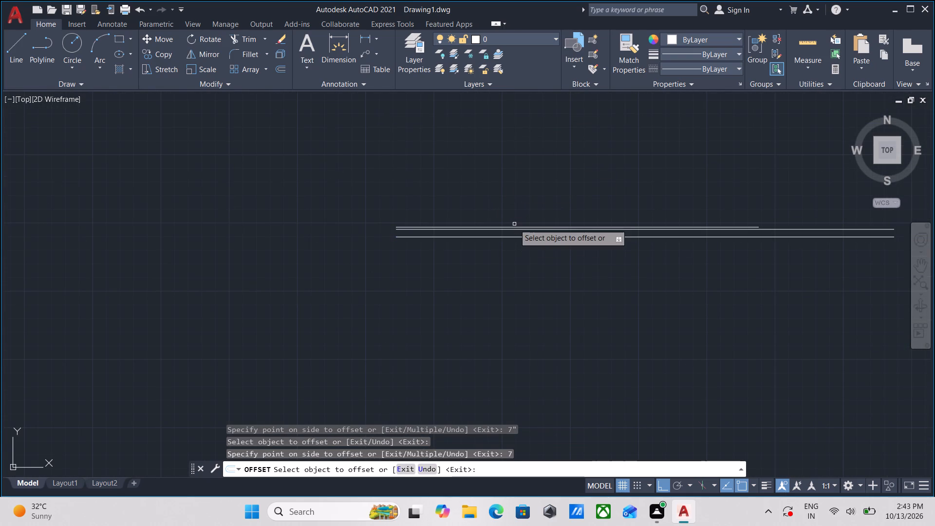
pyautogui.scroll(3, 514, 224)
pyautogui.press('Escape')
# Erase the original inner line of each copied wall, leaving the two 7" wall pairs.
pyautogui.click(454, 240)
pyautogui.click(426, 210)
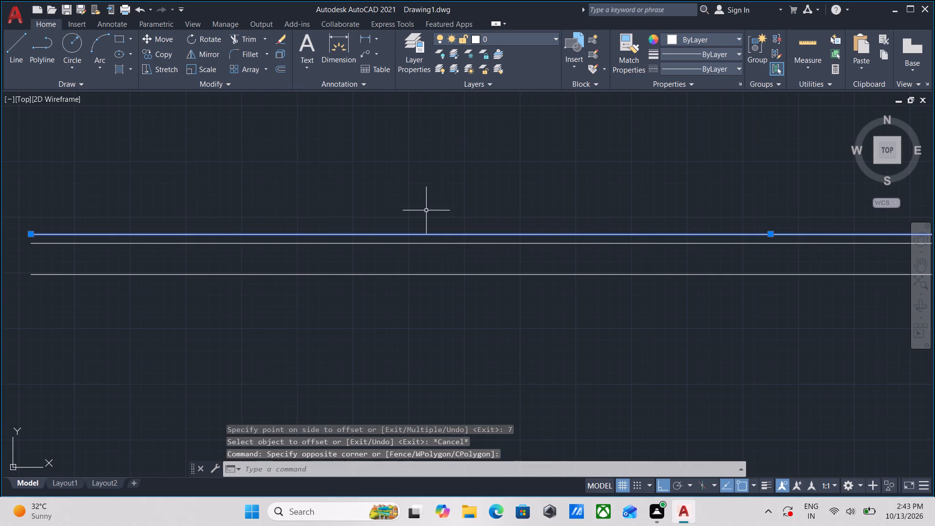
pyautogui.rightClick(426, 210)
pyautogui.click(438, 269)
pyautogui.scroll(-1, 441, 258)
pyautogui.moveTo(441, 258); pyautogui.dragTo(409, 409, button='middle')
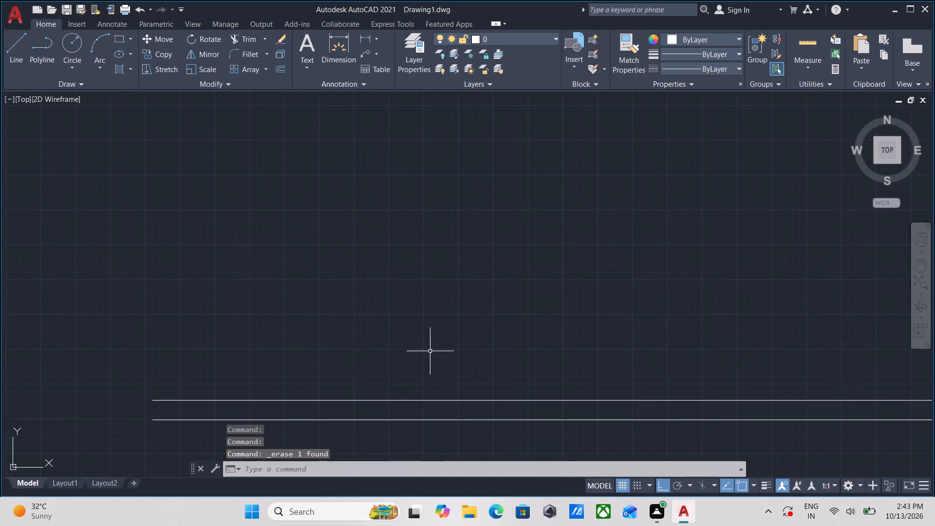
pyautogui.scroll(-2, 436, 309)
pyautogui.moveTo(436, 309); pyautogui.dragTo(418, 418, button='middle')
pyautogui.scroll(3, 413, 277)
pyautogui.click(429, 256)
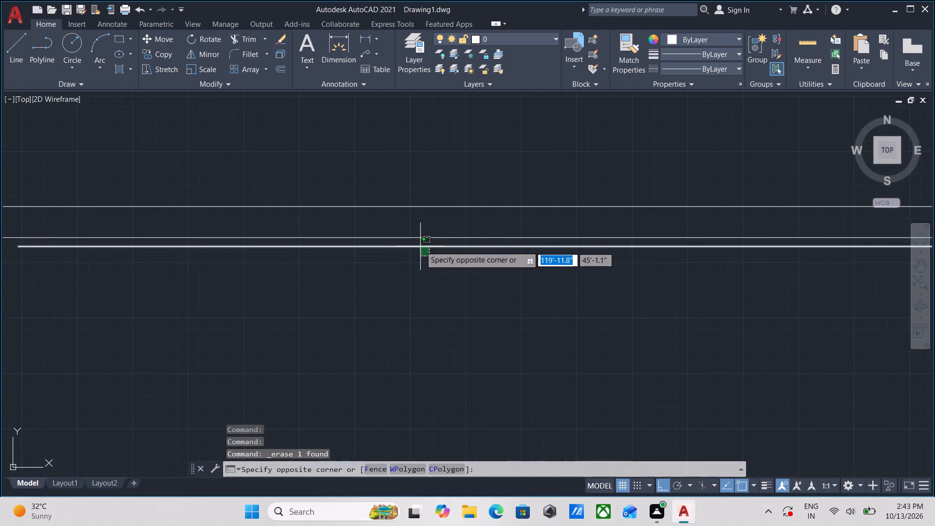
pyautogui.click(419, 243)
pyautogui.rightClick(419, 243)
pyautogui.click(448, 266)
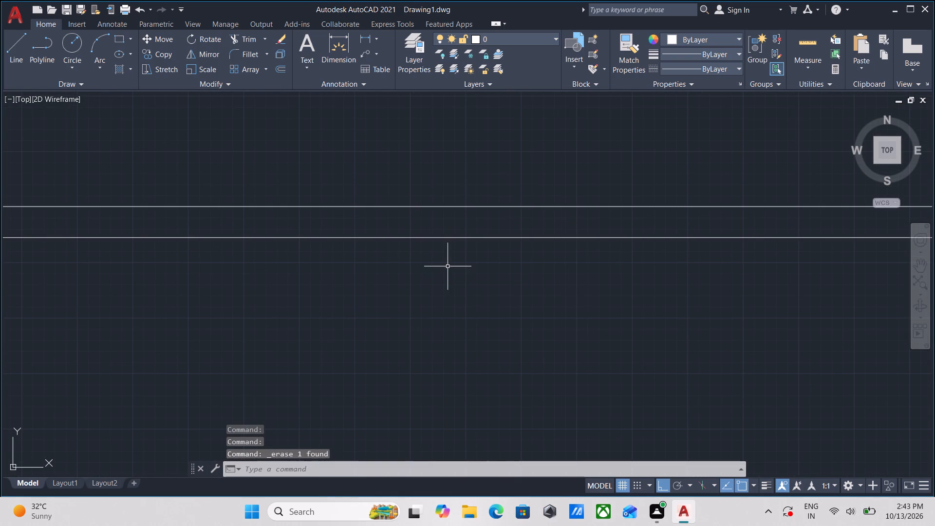
# Check the clear vertical distance between the two copied walls with a linear dimension, without placing it.
pyautogui.scroll(-3, 448, 266)
pyautogui.moveTo(448, 266); pyautogui.dragTo(458, 239, button='middle')
pyautogui.write('DLI')
pyautogui.press('Return')
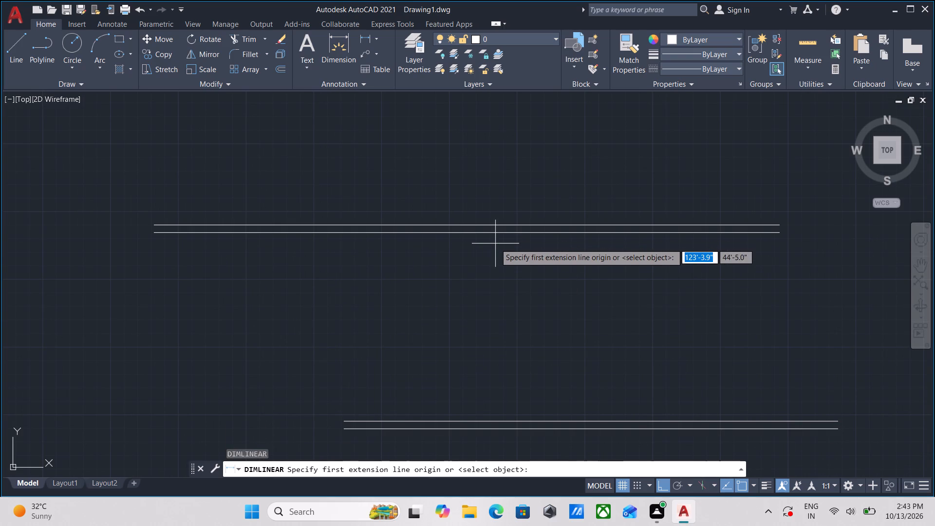
pyautogui.click(495, 231)
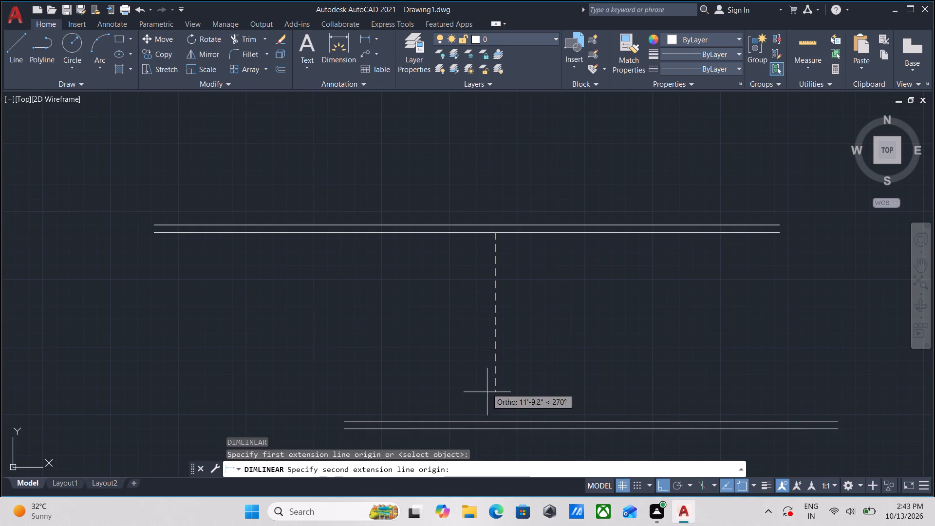
pyautogui.click(497, 420)
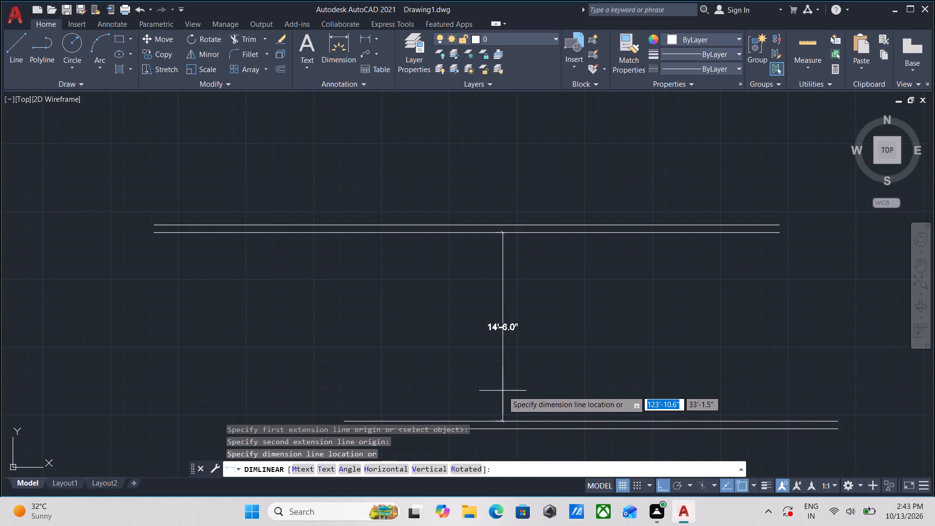
pyautogui.scroll(-1, 503, 386)
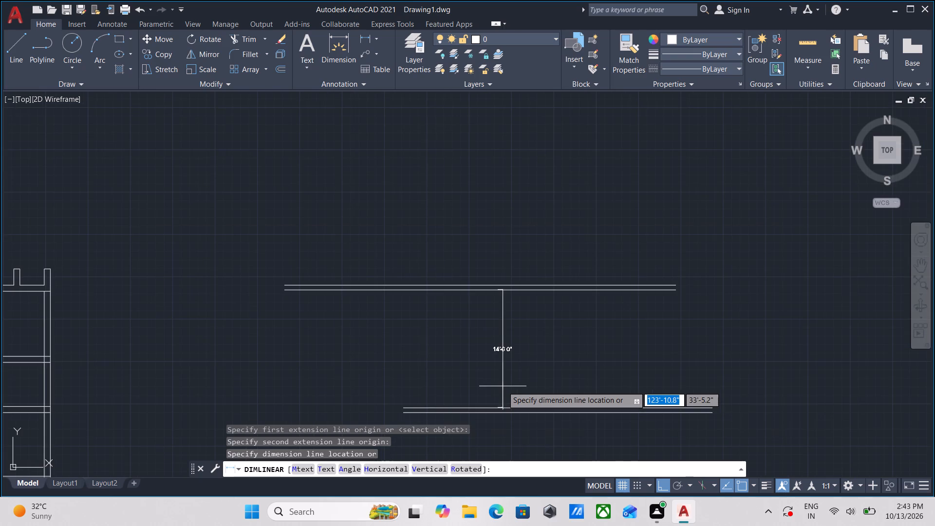
pyautogui.press('Escape')
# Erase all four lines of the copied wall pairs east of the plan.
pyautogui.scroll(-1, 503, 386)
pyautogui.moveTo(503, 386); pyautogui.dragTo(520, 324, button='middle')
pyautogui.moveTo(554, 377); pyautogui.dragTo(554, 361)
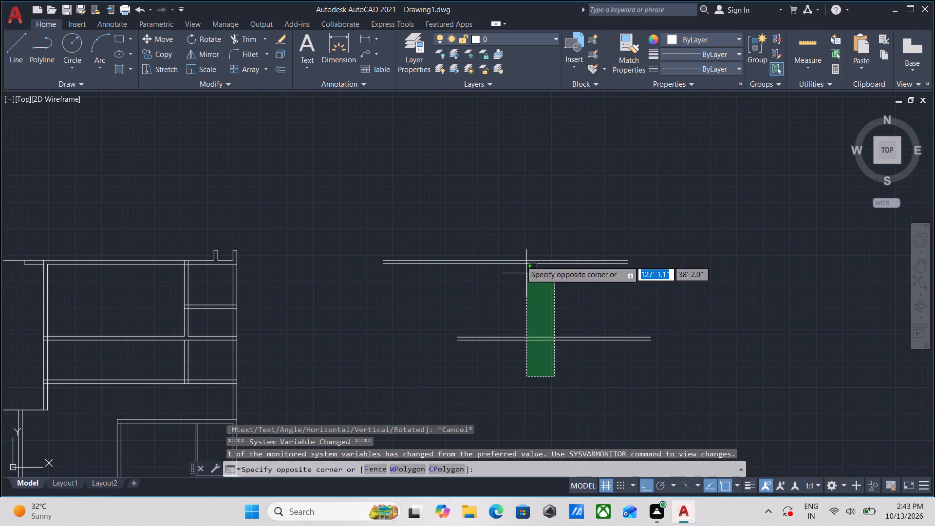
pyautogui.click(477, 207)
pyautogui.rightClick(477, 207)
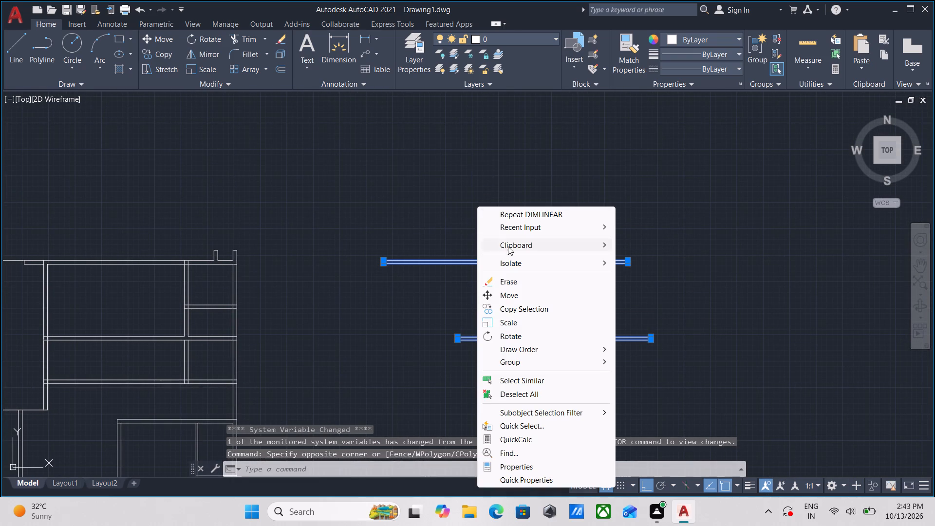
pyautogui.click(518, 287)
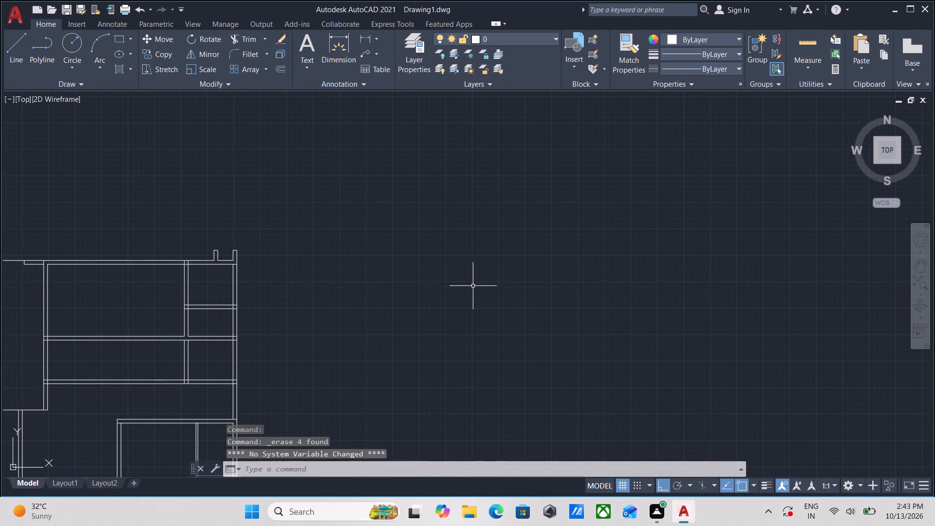
# Draw a single horizontal line in the empty area east of the plan.
pyautogui.press('l')
pyautogui.press('Return')
pyautogui.click(462, 286)
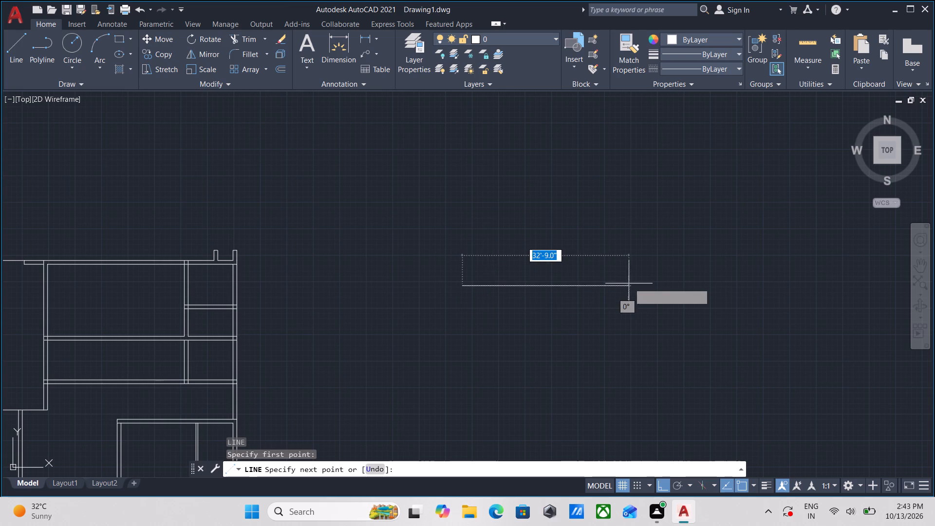
pyautogui.click(642, 283)
pyautogui.press('Escape')
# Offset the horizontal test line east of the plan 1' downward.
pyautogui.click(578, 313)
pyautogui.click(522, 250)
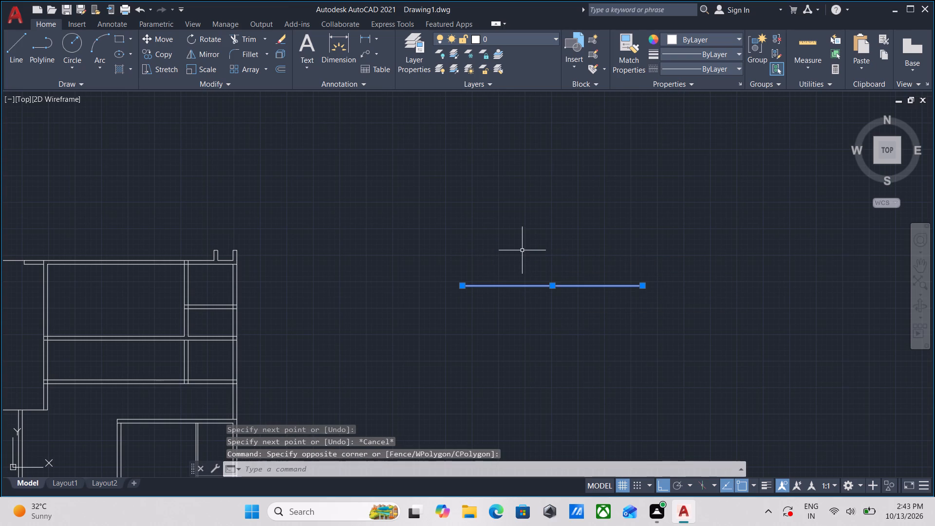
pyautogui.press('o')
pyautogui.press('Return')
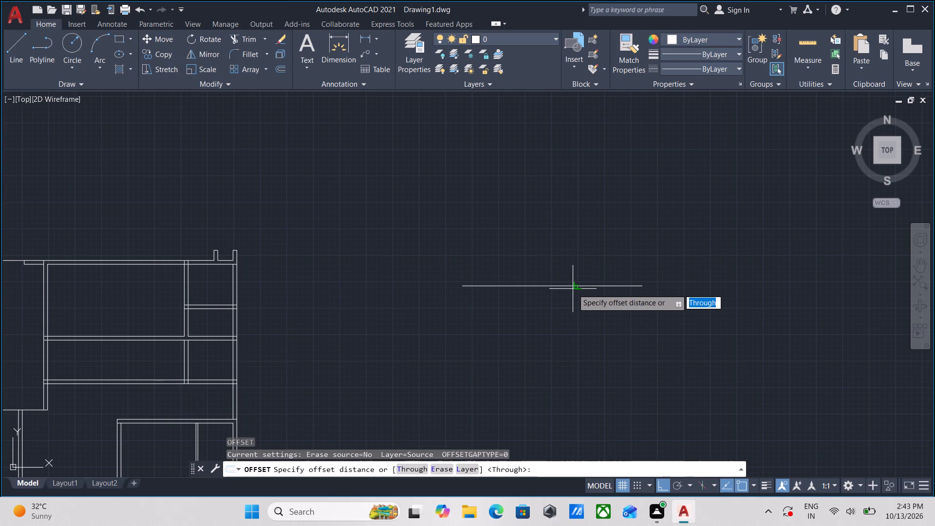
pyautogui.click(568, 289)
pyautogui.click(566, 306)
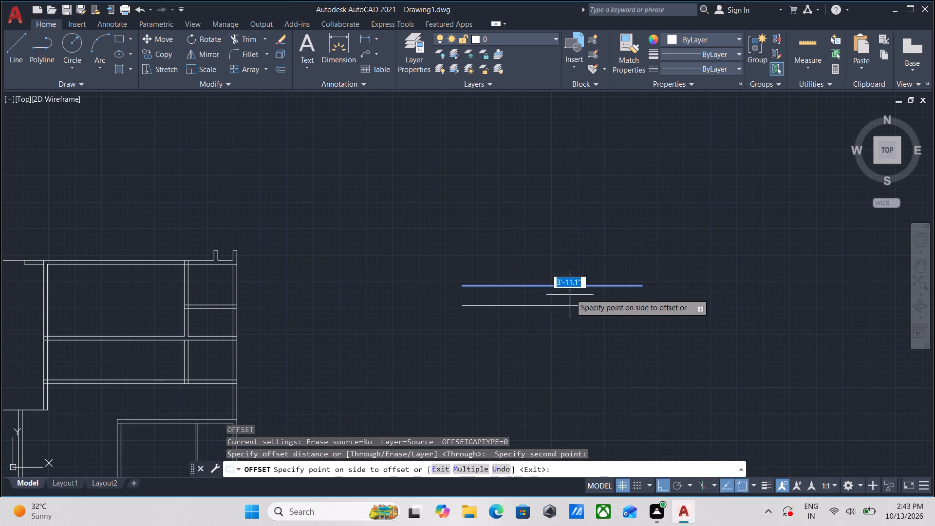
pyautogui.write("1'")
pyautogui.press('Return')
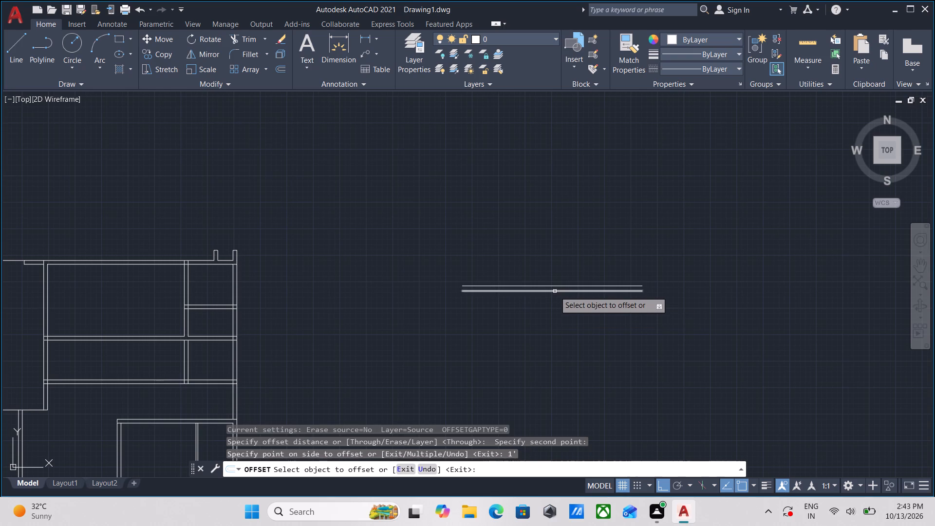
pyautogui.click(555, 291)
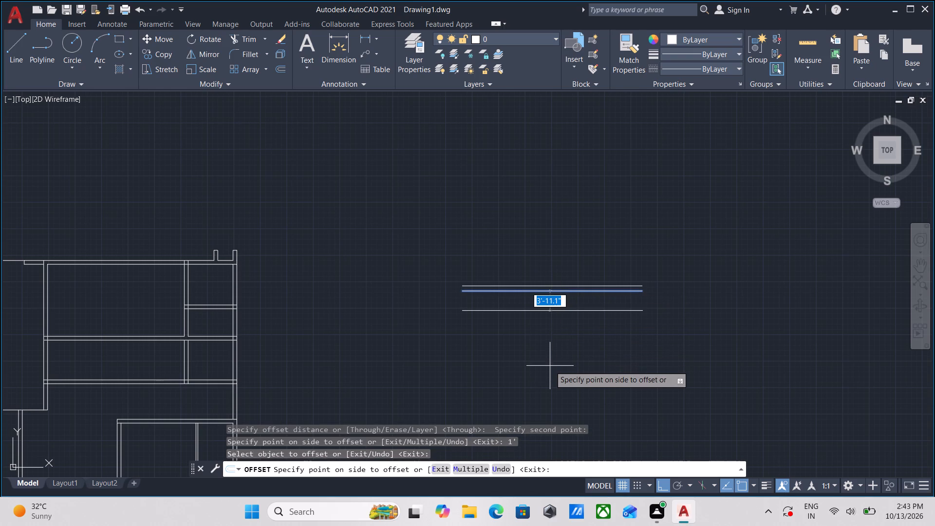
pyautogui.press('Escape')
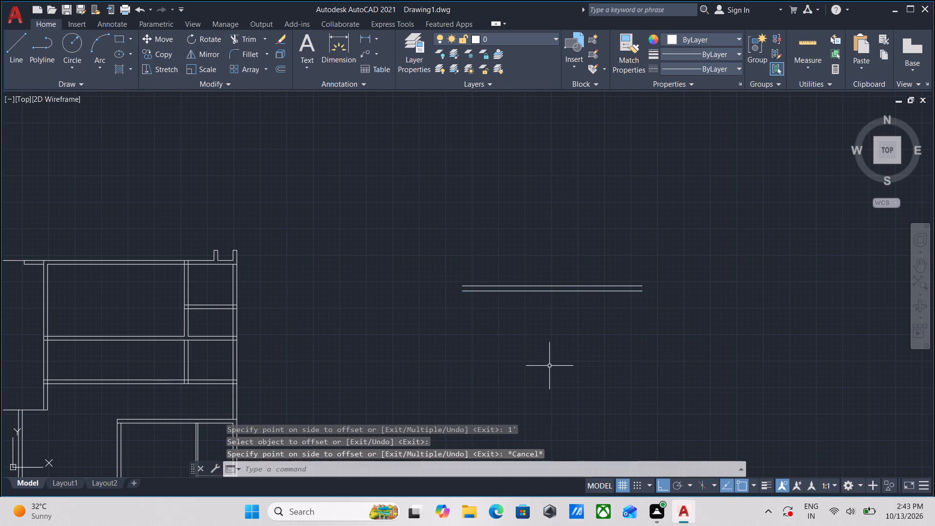
# Erase both horizontal test lines east of the plan.
pyautogui.scroll(-1, 531, 371)
pyautogui.moveTo(600, 357); pyautogui.dragTo(599, 352)
pyautogui.click(550, 271)
pyautogui.rightClick(550, 271)
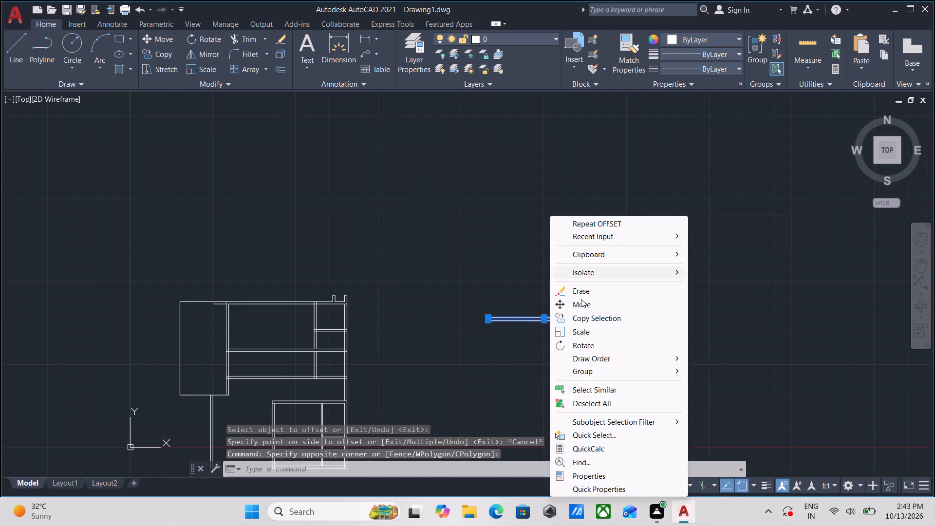
pyautogui.click(606, 294)
# Copy the four lines of the large upper room's top and bottom walls horizontally into the empty area east of the plan.
pyautogui.scroll(2, 309, 344)
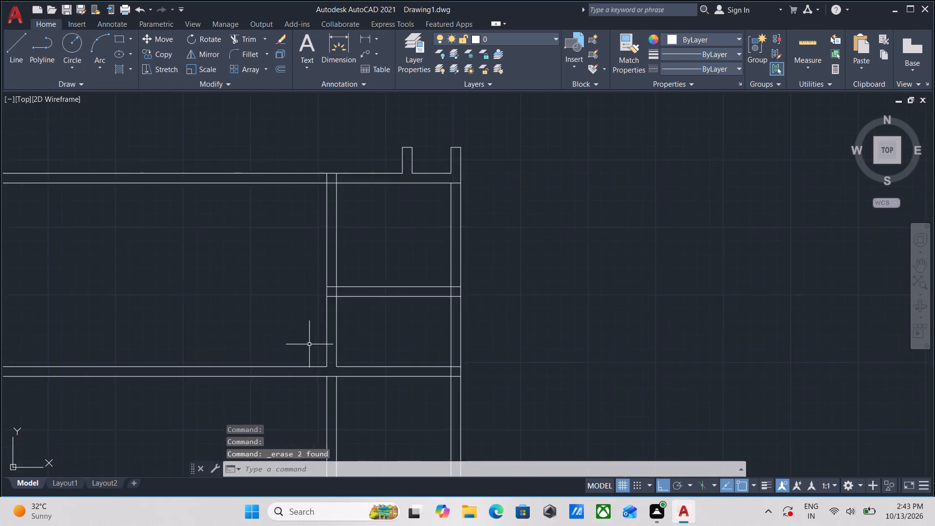
pyautogui.scroll(2, 310, 345)
pyautogui.scroll(-2, 300, 398)
pyautogui.moveTo(300, 398); pyautogui.dragTo(421, 334, button='middle')
pyautogui.click(408, 345)
pyautogui.click(378, 302)
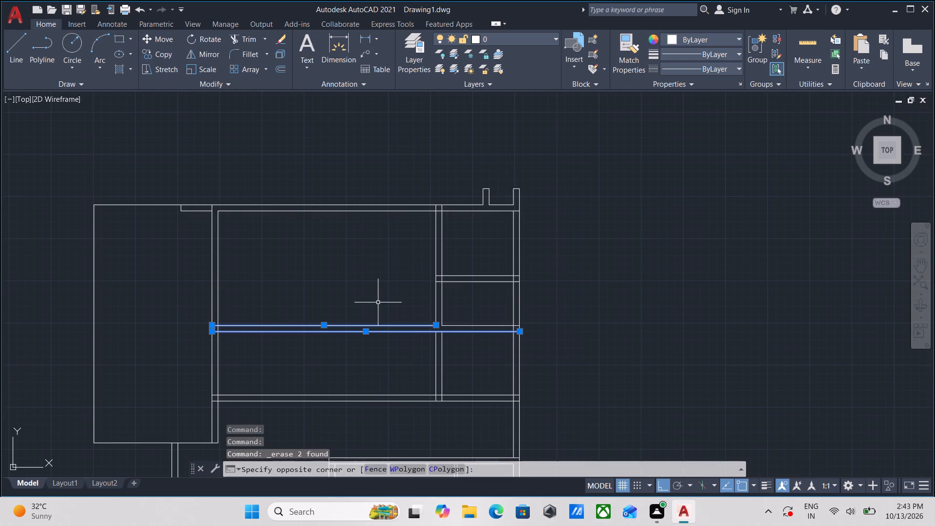
pyautogui.moveTo(355, 234); pyautogui.dragTo(354, 229)
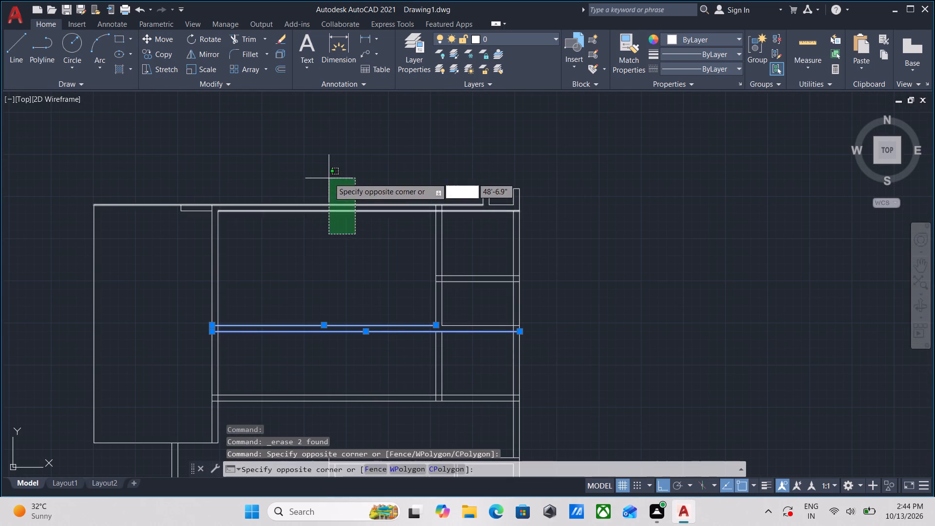
pyautogui.click(327, 176)
pyautogui.moveTo(327, 176); pyautogui.dragTo(285, 183, button='middle')
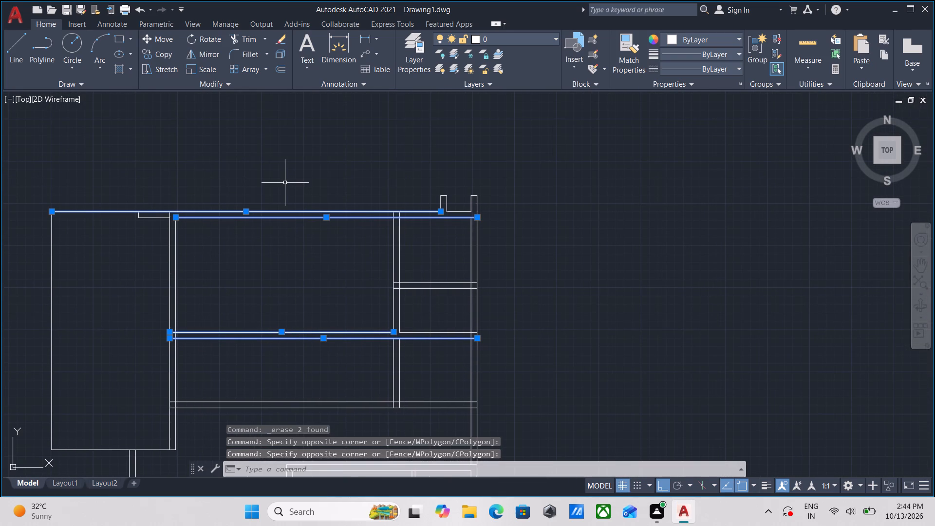
pyautogui.write('CO')
pyautogui.press('Return')
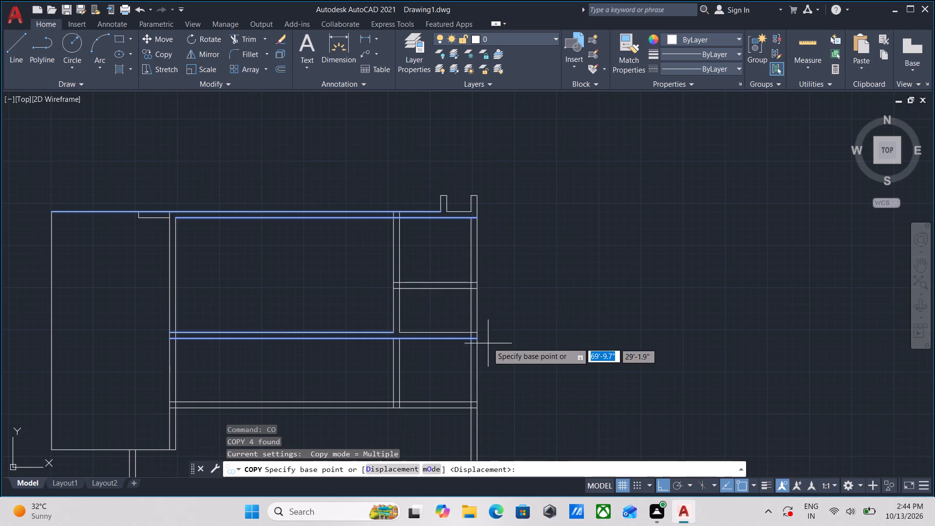
pyautogui.click(477, 339)
pyautogui.moveTo(617, 332); pyautogui.dragTo(363, 329, button='middle')
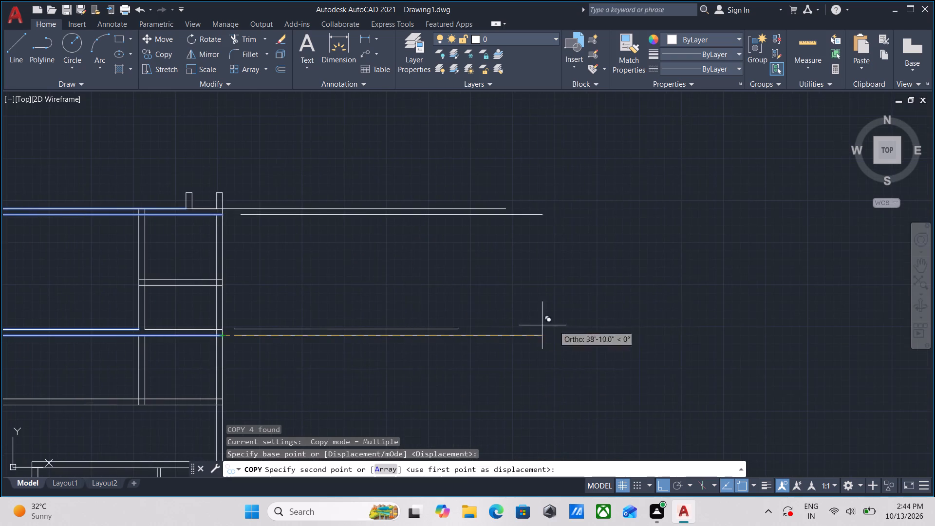
pyautogui.click(668, 324)
pyautogui.press('Escape')
# Erase the inner line of each copied wall, leaving only the two outer lines.
pyautogui.scroll(2, 467, 199)
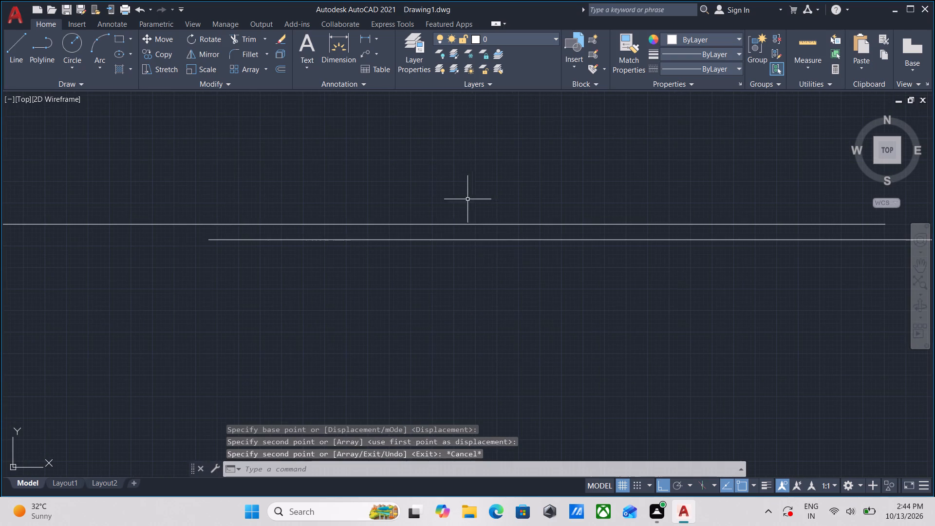
pyautogui.click(498, 262)
pyautogui.click(471, 230)
pyautogui.rightClick(471, 230)
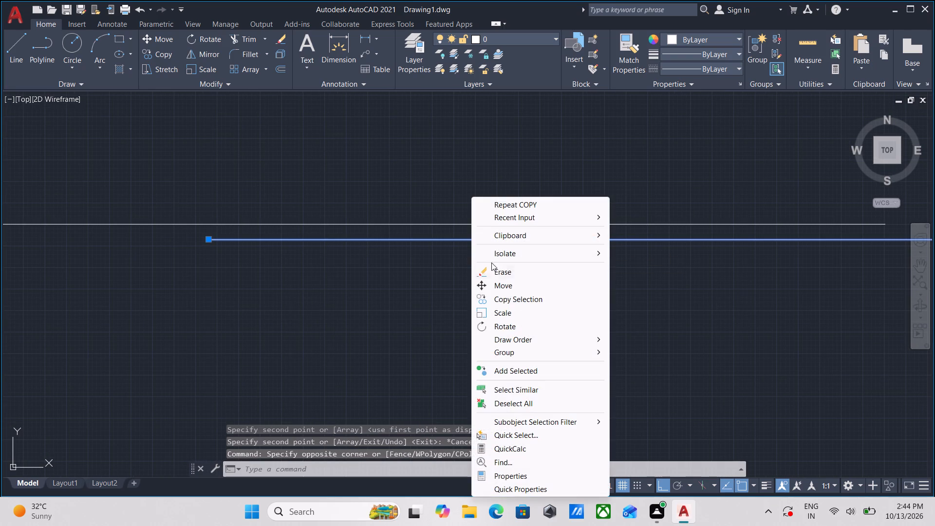
pyautogui.click(497, 273)
pyautogui.scroll(-1, 497, 273)
pyautogui.moveTo(497, 273); pyautogui.dragTo(512, 152, button='middle')
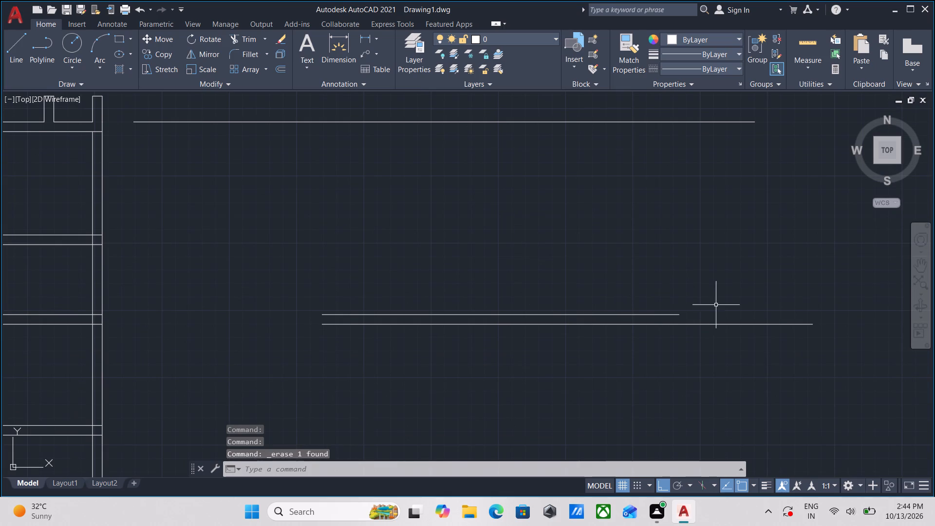
pyautogui.click(716, 304)
pyautogui.click(637, 318)
pyautogui.scroll(-4, 637, 318)
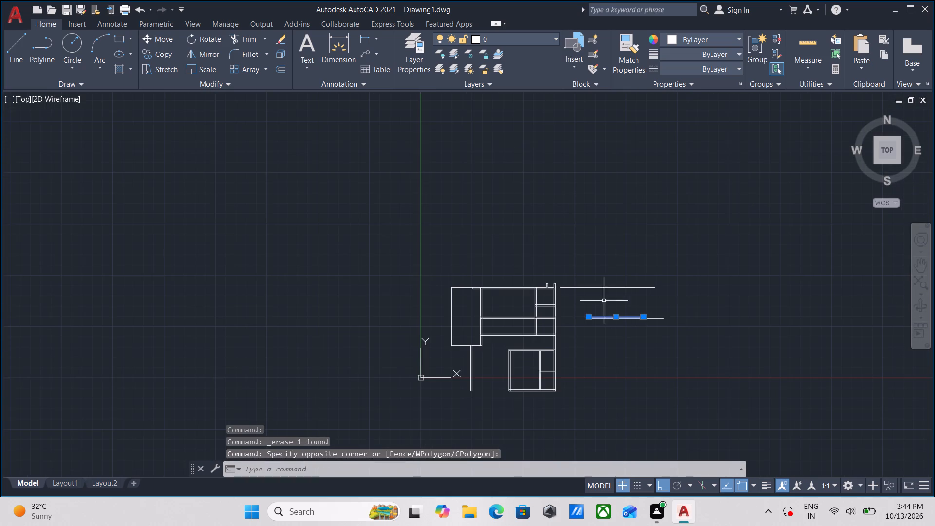
pyautogui.moveTo(604, 301); pyautogui.dragTo(599, 301, button='middle')
pyautogui.scroll(3, 604, 306)
pyautogui.rightClick(606, 323)
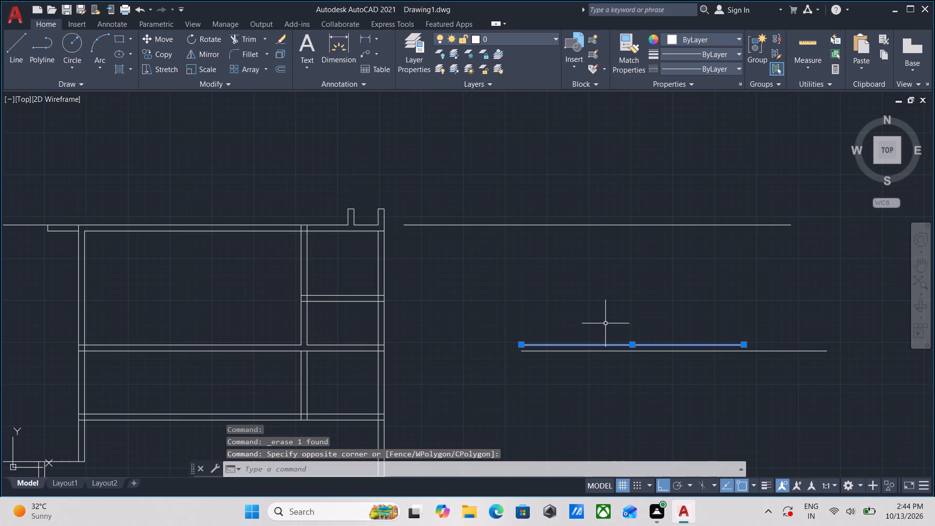
pyautogui.click(648, 112)
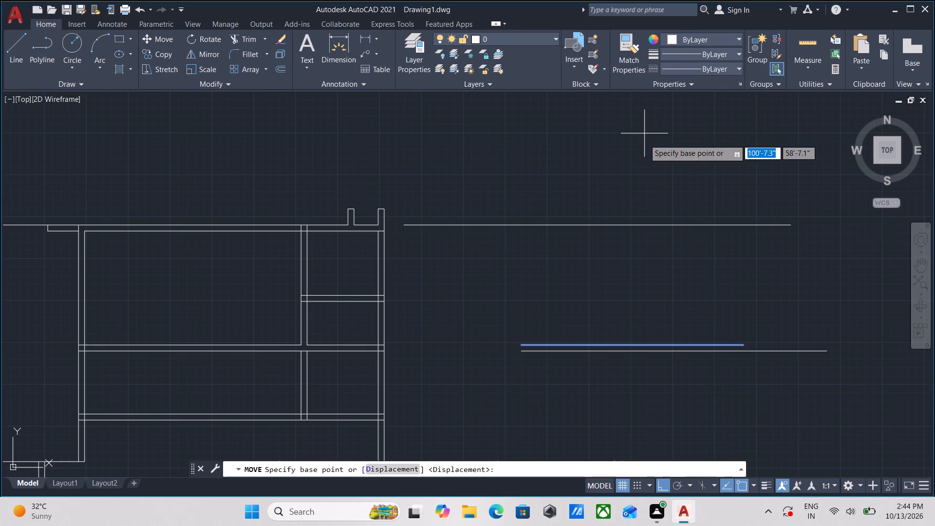
pyautogui.press('Escape')
pyautogui.click(759, 323)
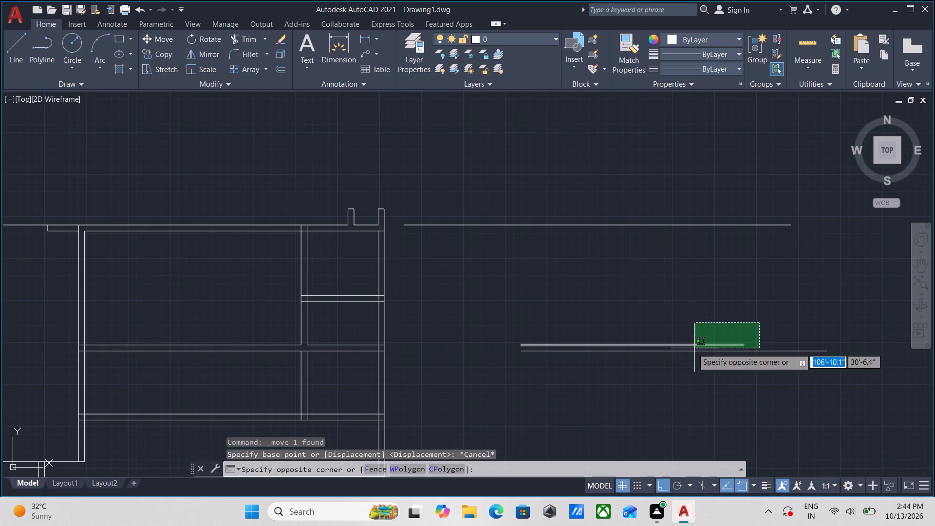
pyautogui.click(689, 348)
pyautogui.rightClick(689, 348)
pyautogui.click(758, 121)
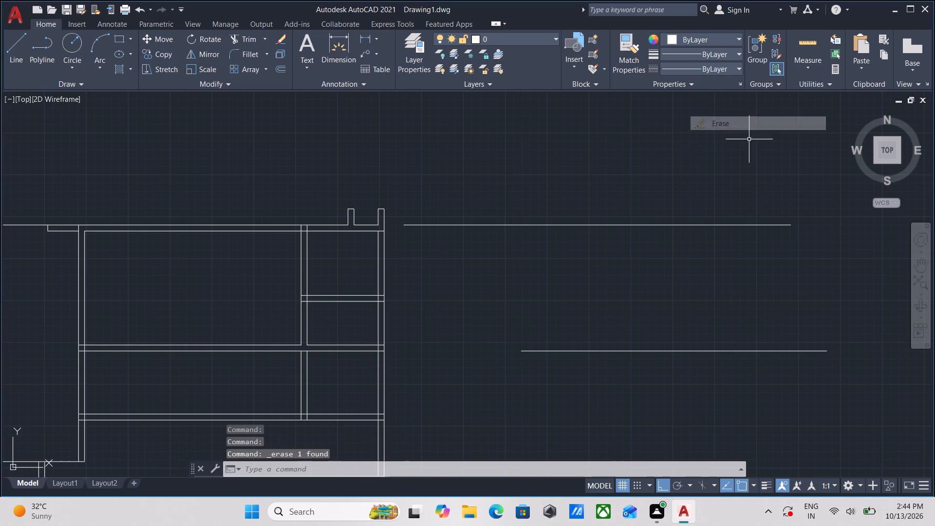
# Offset the upper copied outer line 10" downward to form a wall pair.
pyautogui.scroll(1, 611, 240)
pyautogui.moveTo(612, 238); pyautogui.dragTo(600, 210)
pyautogui.click(554, 163)
pyautogui.press('o')
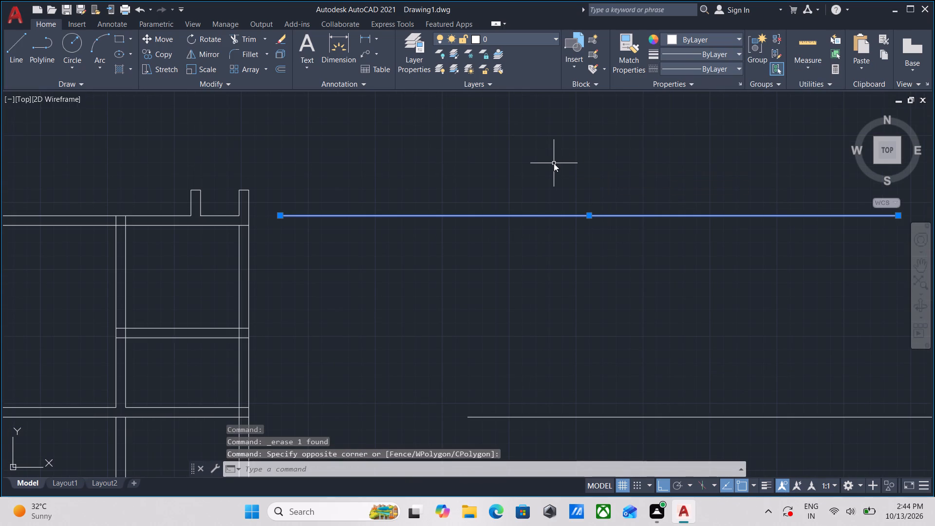
pyautogui.press('Return')
pyautogui.click(571, 218)
pyautogui.click(572, 242)
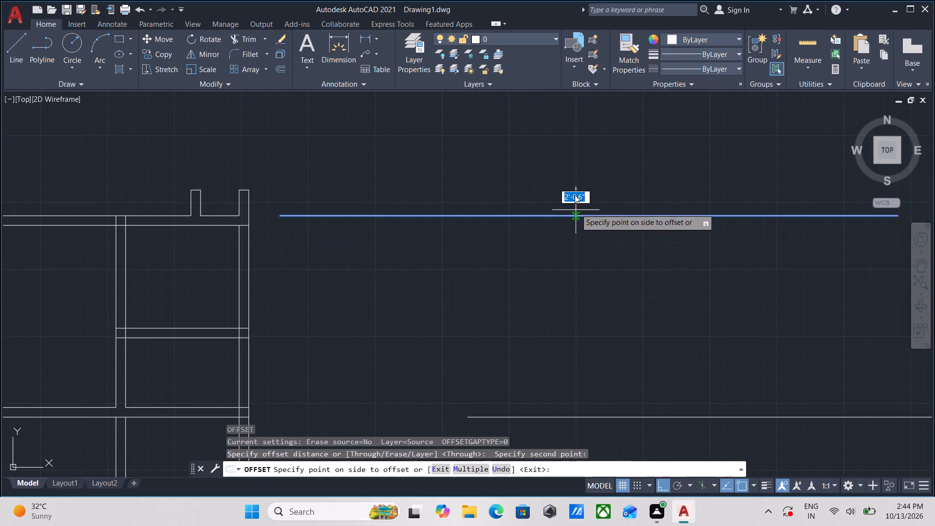
pyautogui.write('10')
pyautogui.press('Return')
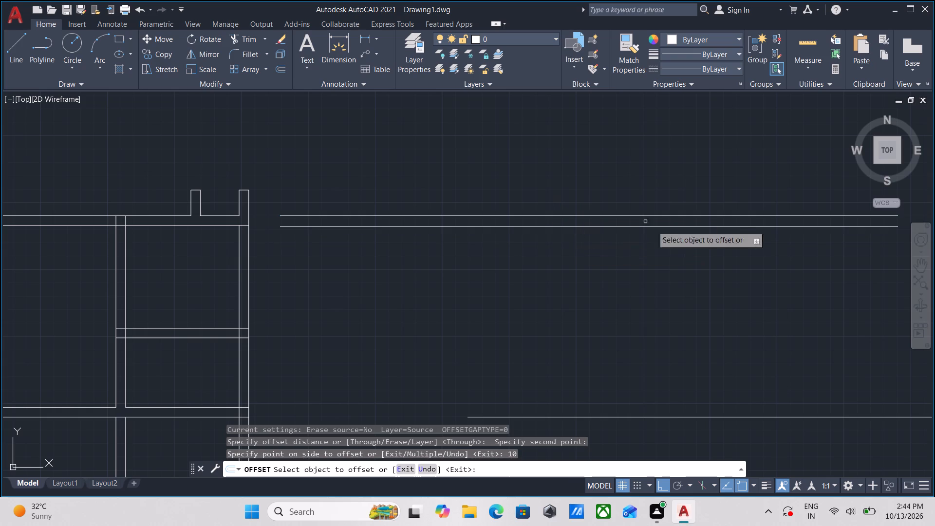
# Offset the lower copied outer line 10" upward to form the second wall pair.
pyautogui.click(660, 417)
pyautogui.rightClick(659, 432)
pyautogui.scroll(-1, 659, 432)
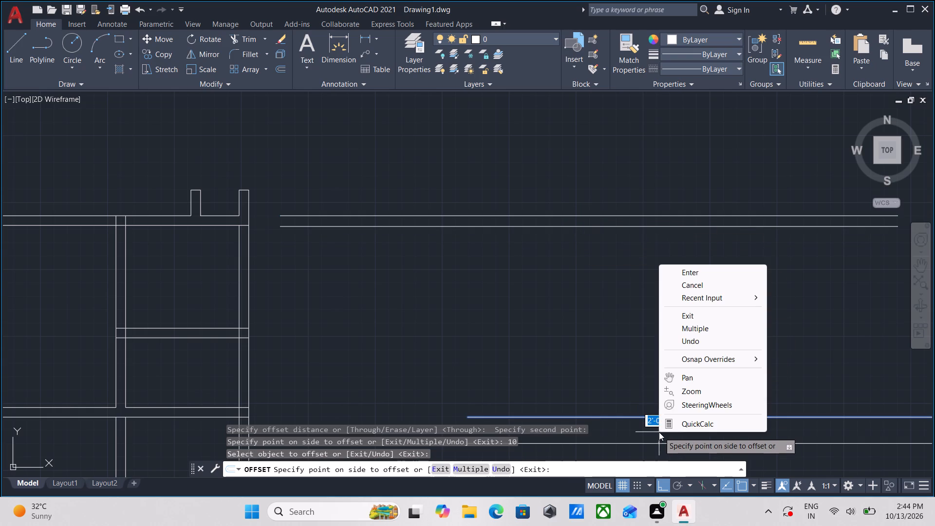
pyautogui.moveTo(657, 433); pyautogui.dragTo(676, 374, button='middle')
pyautogui.press('Escape')
pyautogui.moveTo(646, 401); pyautogui.dragTo(654, 379, button='middle')
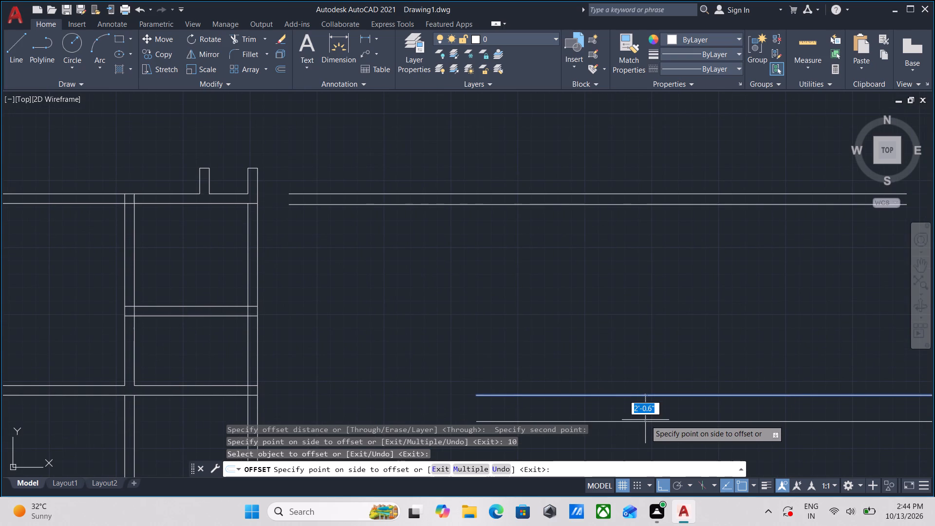
pyautogui.write('10')
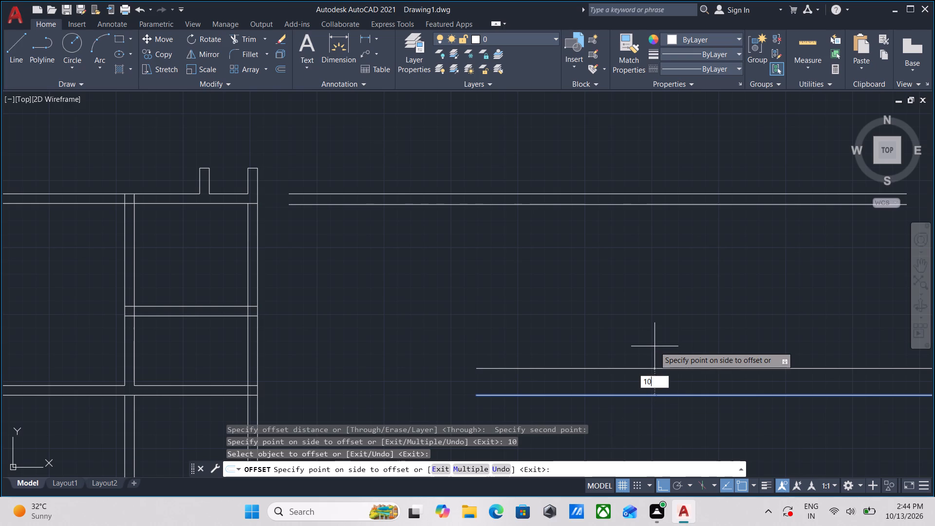
pyautogui.press('Return')
pyautogui.press('Escape')
pyautogui.scroll(-1, 657, 316)
pyautogui.moveTo(657, 316); pyautogui.dragTo(598, 316, button='middle')
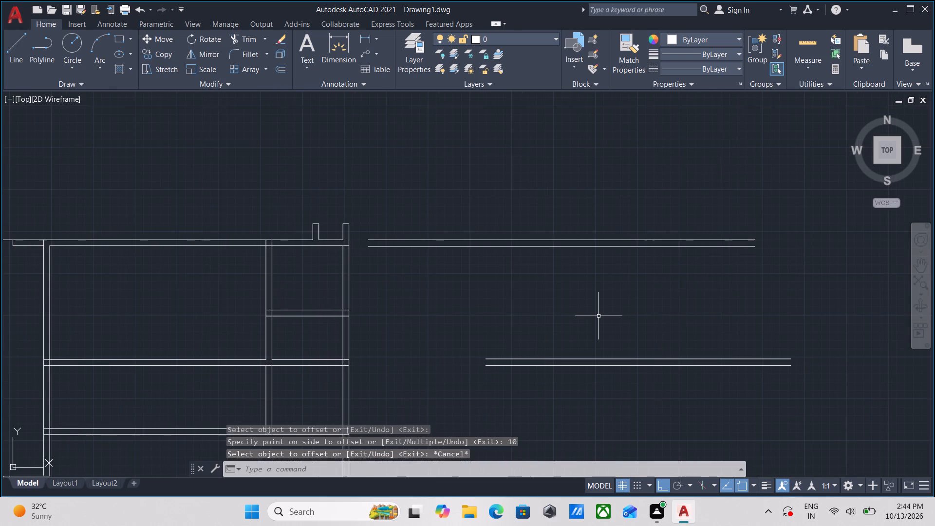
# Check the clear vertical distance between the two copied walls with a linear dimension, without placing it.
pyautogui.write('DLI')
pyautogui.press('Return')
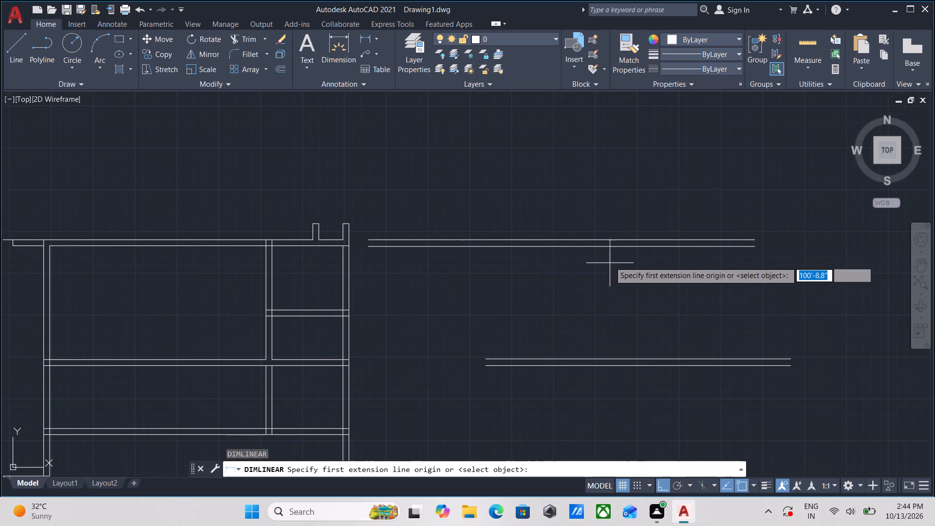
pyautogui.click(608, 246)
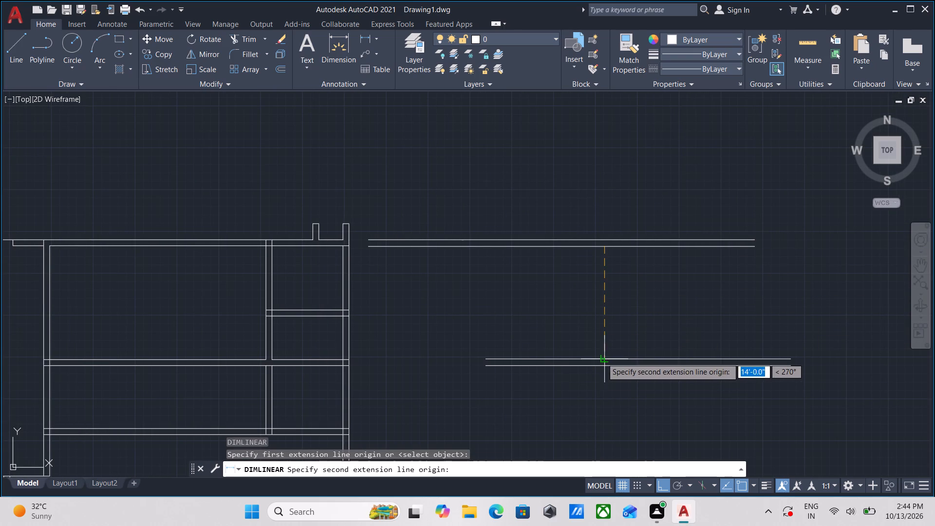
pyautogui.click(602, 358)
pyautogui.scroll(1, 600, 344)
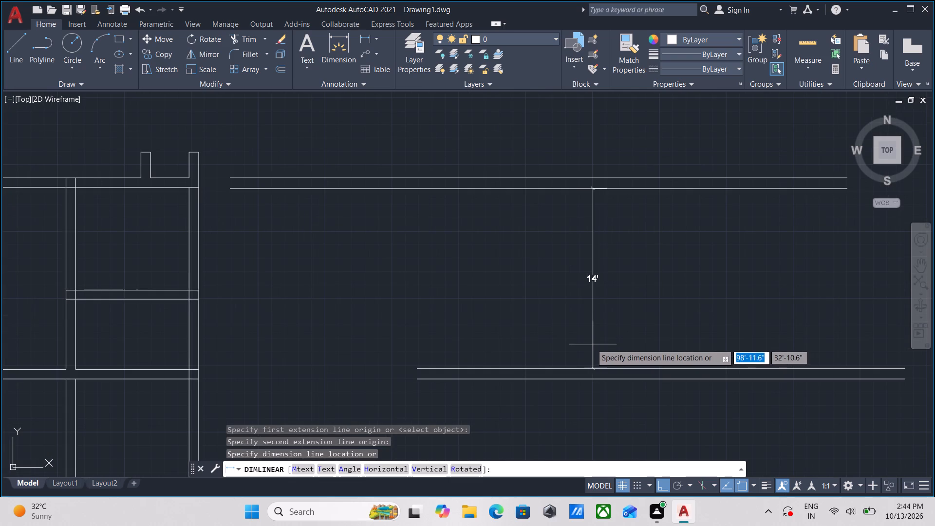
pyautogui.scroll(-1, 576, 341)
pyautogui.moveTo(576, 341); pyautogui.dragTo(639, 316, button='middle')
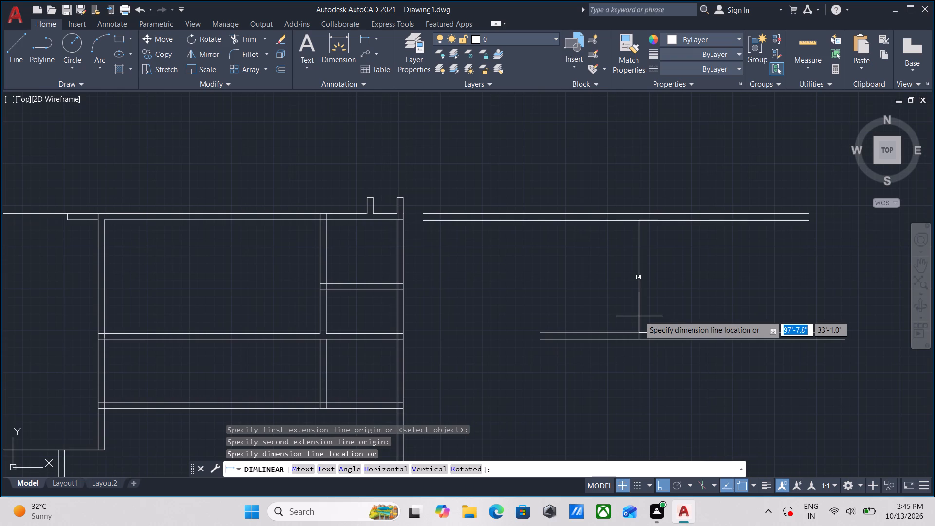
pyautogui.scroll(-2, 639, 316)
pyautogui.press('Escape')
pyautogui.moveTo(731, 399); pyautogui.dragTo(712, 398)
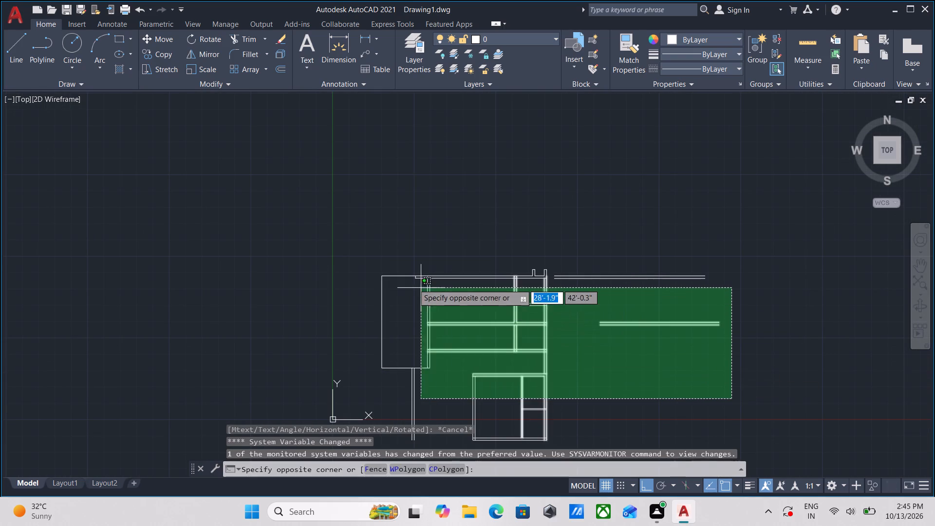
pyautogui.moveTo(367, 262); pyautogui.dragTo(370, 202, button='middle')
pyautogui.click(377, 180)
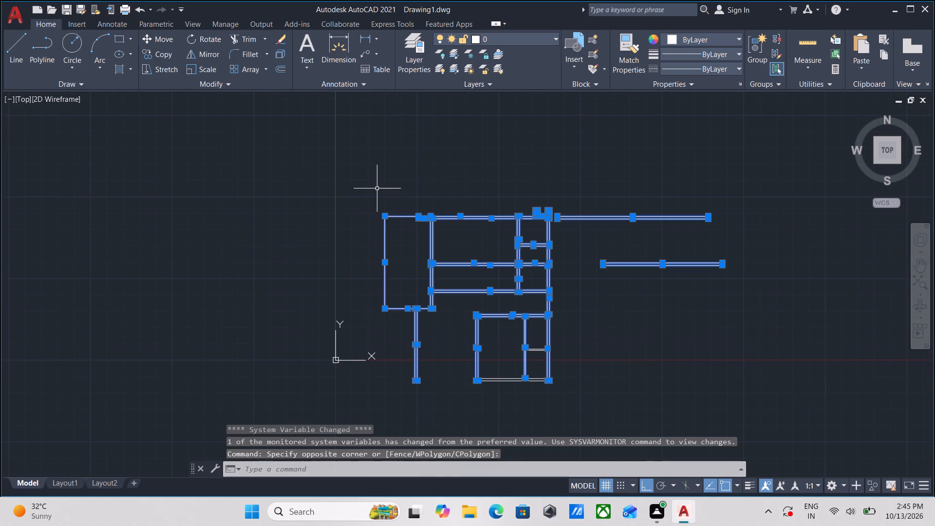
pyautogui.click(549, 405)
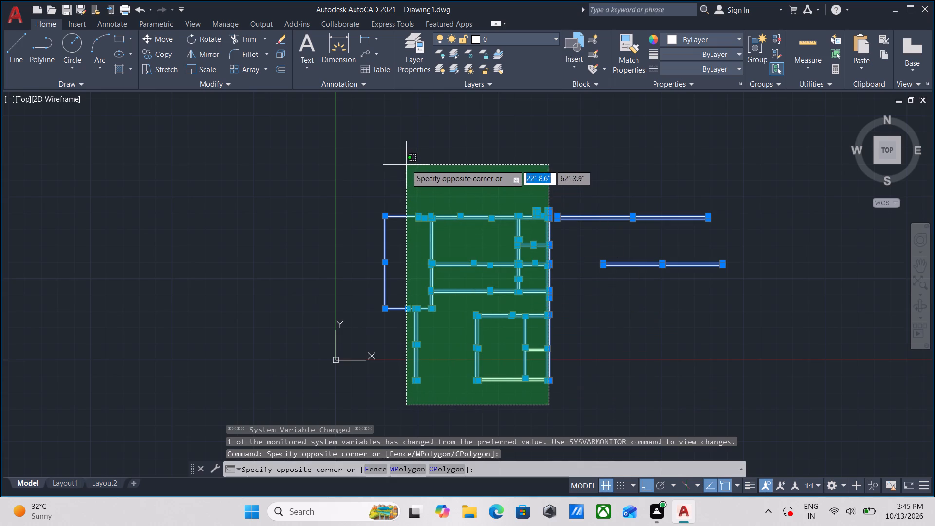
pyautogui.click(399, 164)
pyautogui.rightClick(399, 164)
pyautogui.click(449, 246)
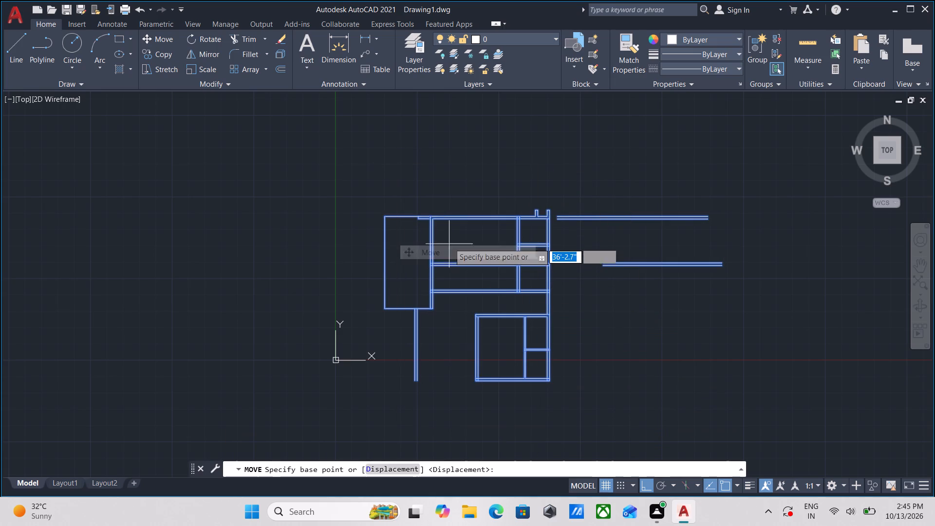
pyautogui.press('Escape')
# Erase the entire room plan and the copied test walls beside it, leaving the drawing empty.
pyautogui.moveTo(600, 416); pyautogui.dragTo(574, 377)
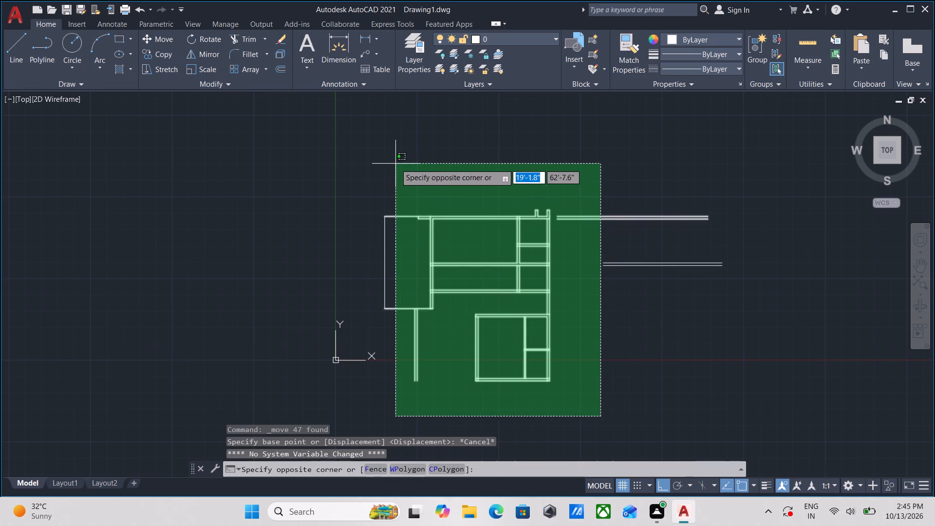
pyautogui.click(395, 164)
pyautogui.rightClick(395, 164)
pyautogui.click(420, 240)
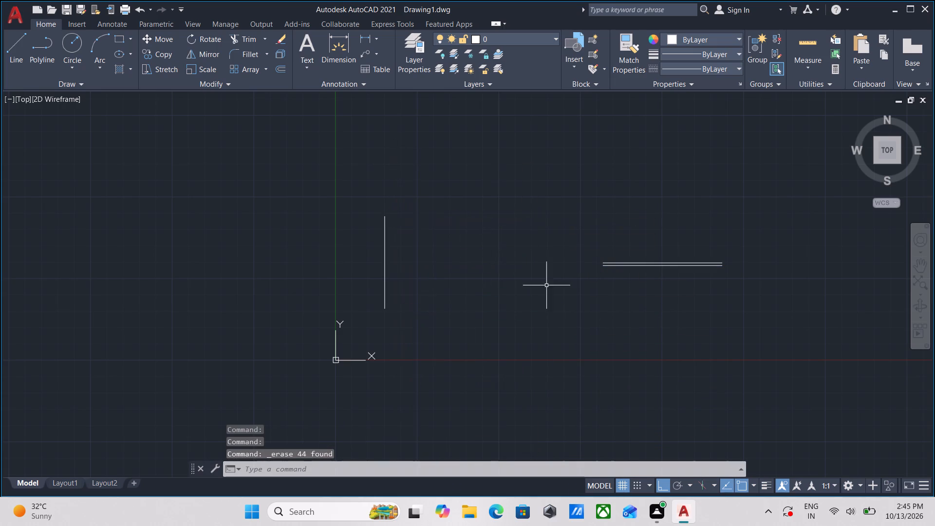
pyautogui.click(661, 247)
pyautogui.click(577, 287)
pyautogui.click(432, 283)
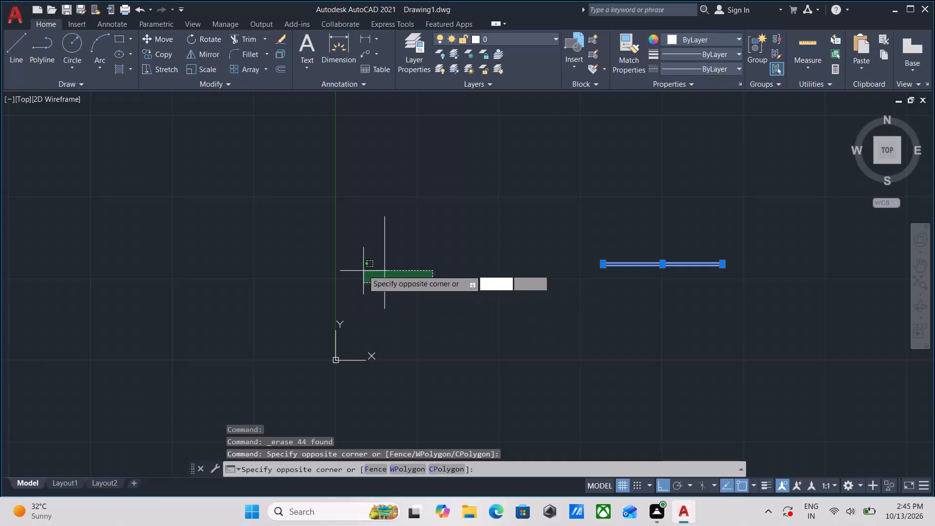
pyautogui.click(360, 267)
pyautogui.rightClick(360, 267)
pyautogui.click(440, 289)
# Draw one vertical and one horizontal construction line (XLINE) crossing at a common point in the empty drawing.
pyautogui.moveTo(452, 282); pyautogui.dragTo(451, 282, button='middle')
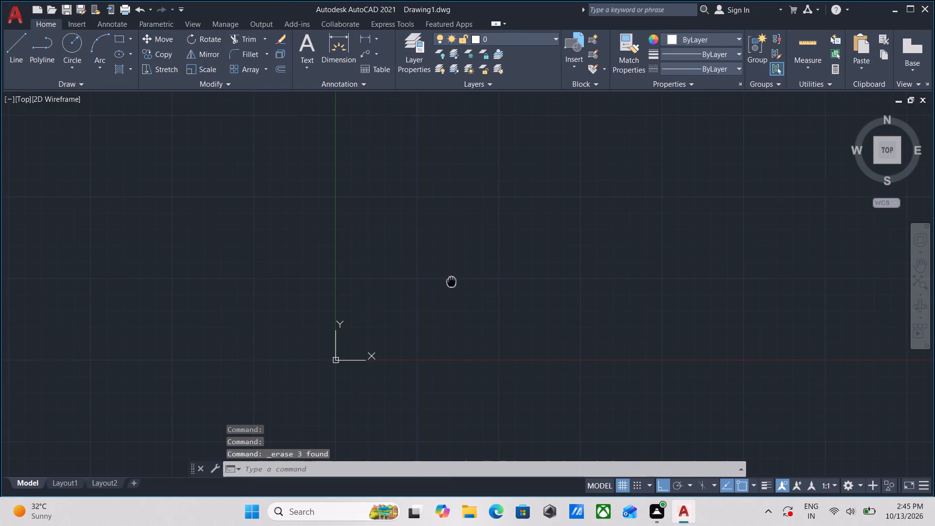
pyautogui.moveTo(451, 282); pyautogui.dragTo(403, 325, button='middle')
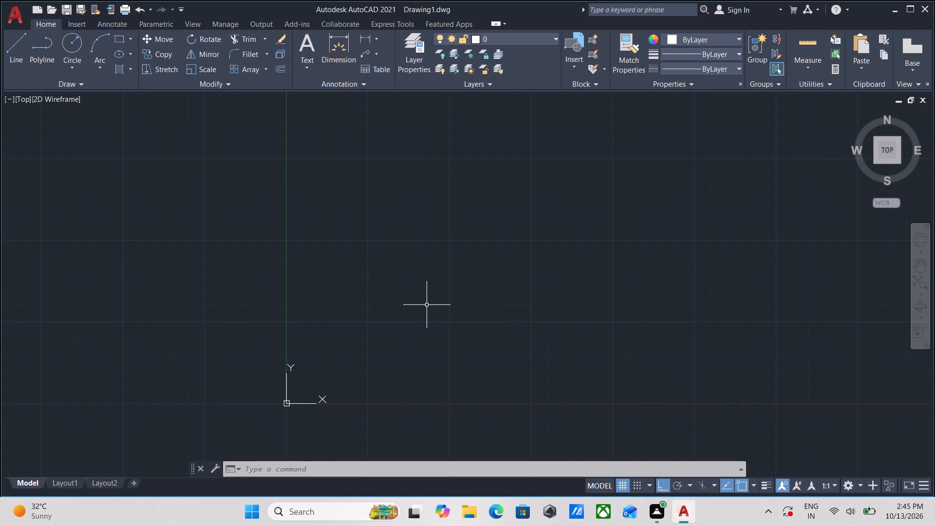
pyautogui.scroll(-1, 464, 332)
pyautogui.moveTo(464, 332); pyautogui.dragTo(413, 346, button='middle')
pyautogui.moveTo(462, 291); pyautogui.dragTo(434, 317, button='middle')
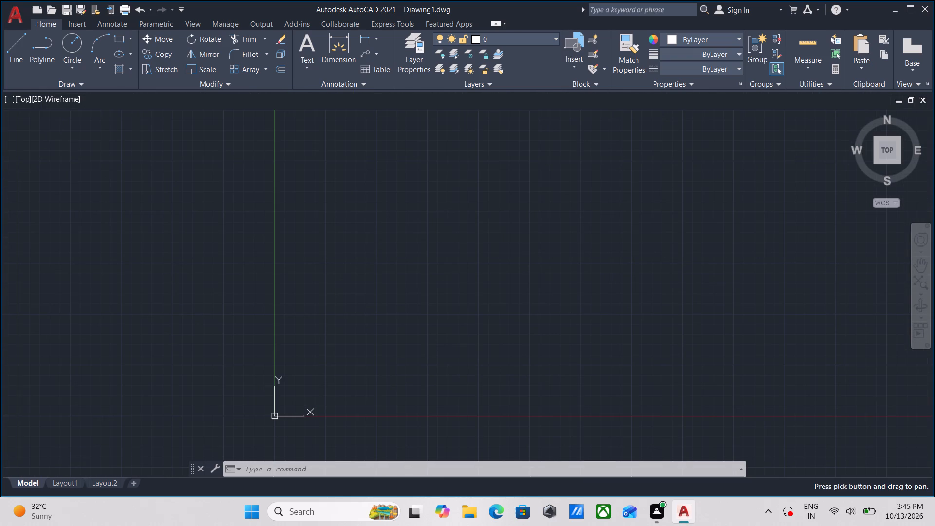
pyautogui.write('XL')
pyautogui.press('Return')
pyautogui.click(451, 241)
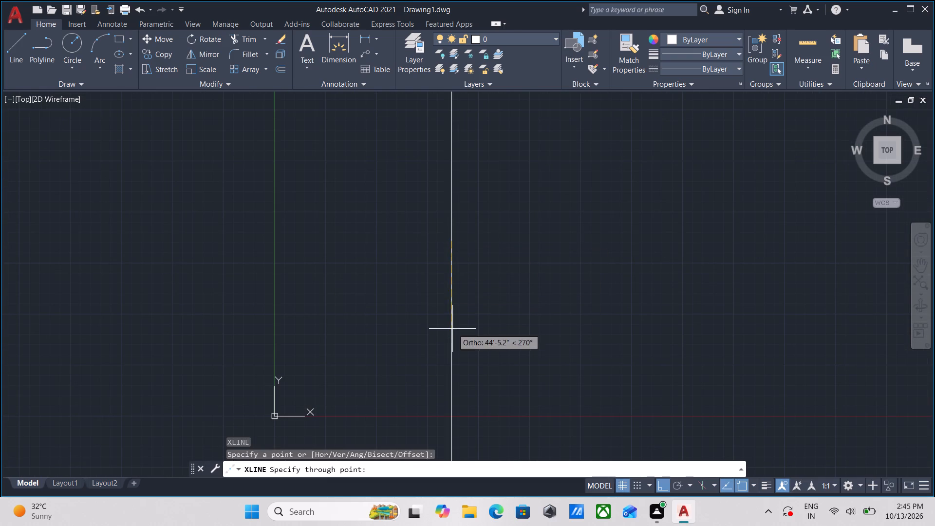
pyautogui.click(452, 329)
pyautogui.click(391, 227)
pyautogui.press('Escape')
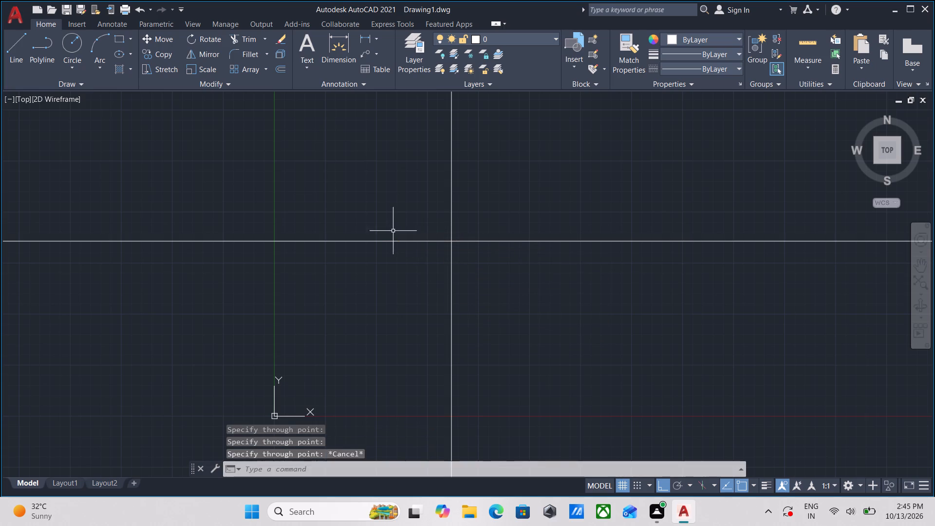
# Offset the vertical construction line 14'7" to the right.
pyautogui.moveTo(393, 231); pyautogui.dragTo(401, 162, button='middle')
pyautogui.click(502, 281)
pyautogui.click(433, 267)
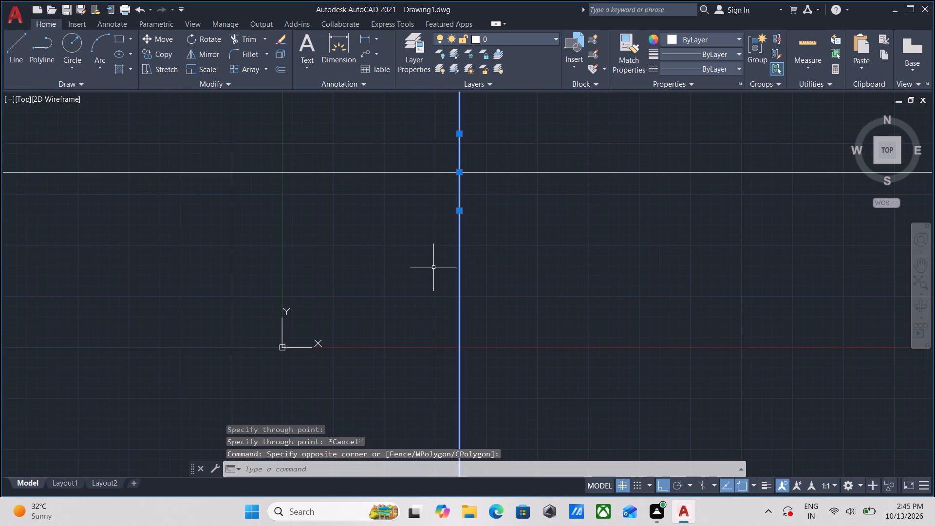
pyautogui.press('o')
pyautogui.press('Return')
pyautogui.click(462, 286)
pyautogui.click(568, 286)
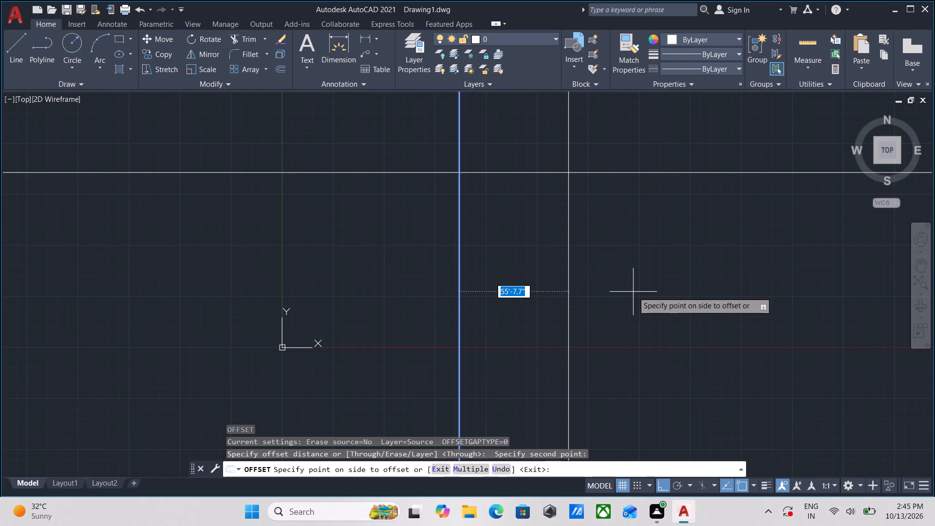
pyautogui.press('1')
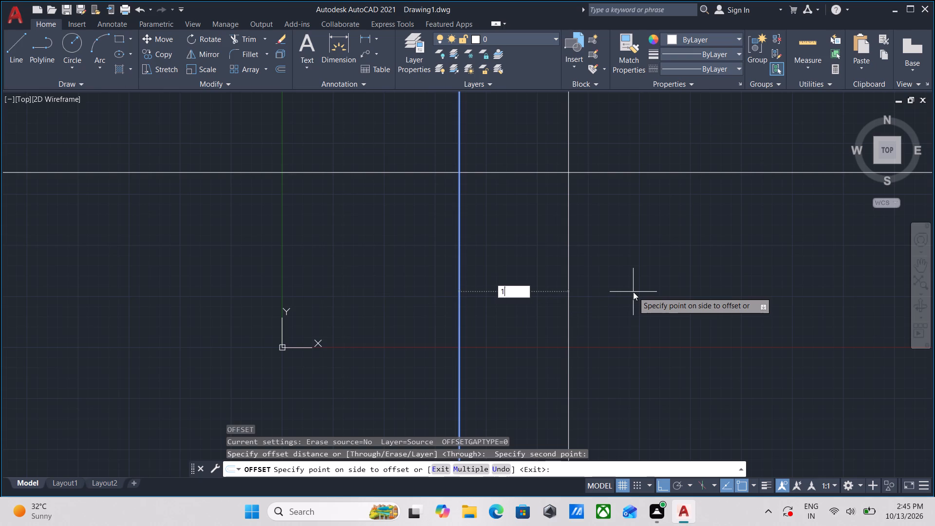
pyautogui.press('4')
pyautogui.press("'")
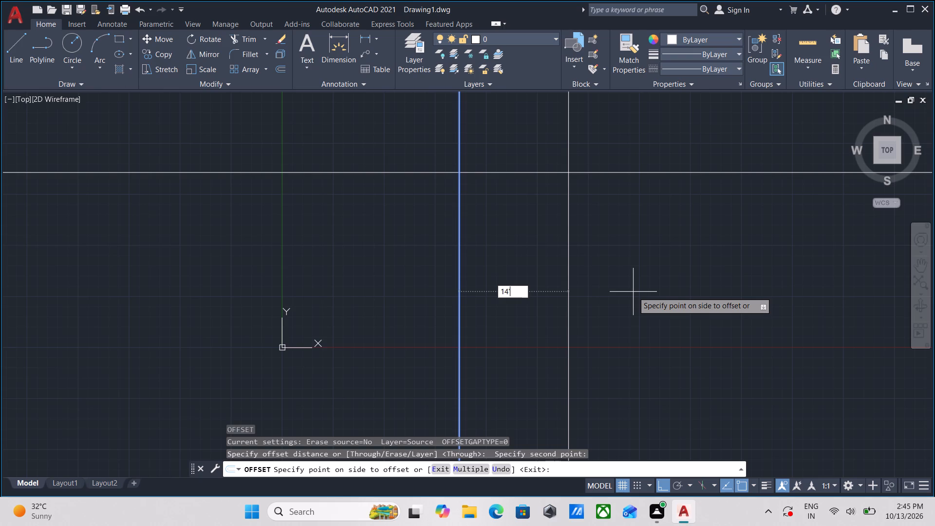
pyautogui.press('7')
pyautogui.press('Return')
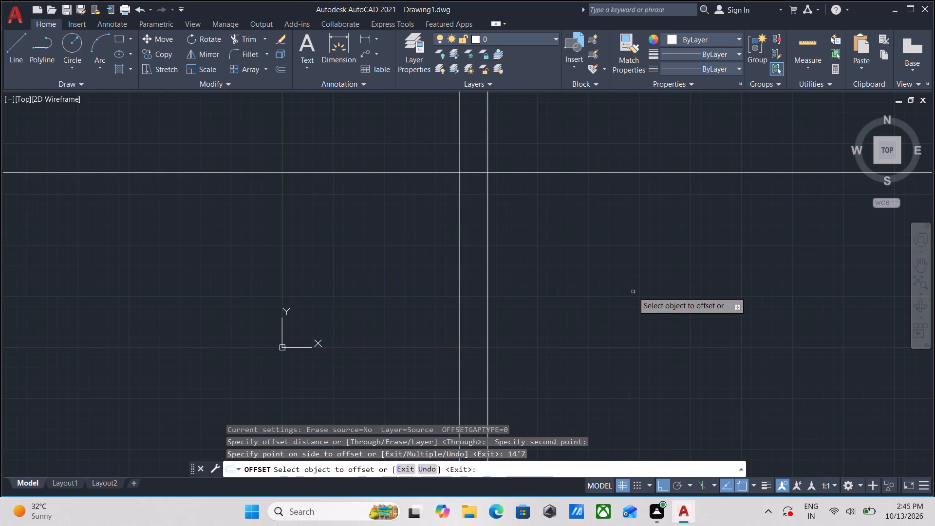
# Offset the new right-hand vertical construction line 10" further to the right to form a wall pair.
pyautogui.scroll(3, 500, 224)
pyautogui.moveTo(495, 203); pyautogui.dragTo(440, 252, button='middle')
pyautogui.scroll(-2, 409, 244)
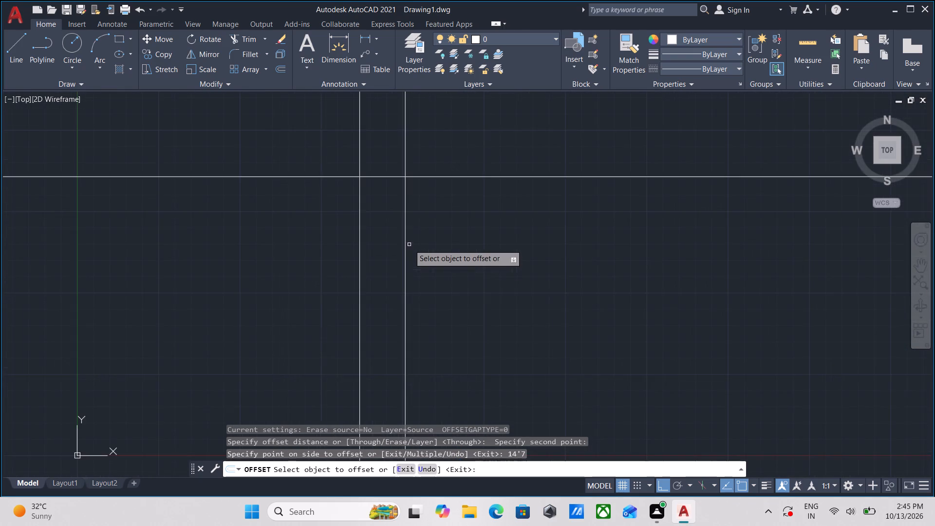
pyautogui.moveTo(409, 244); pyautogui.dragTo(354, 289, button='middle')
pyautogui.scroll(2, 354, 289)
pyautogui.moveTo(349, 209); pyautogui.dragTo(342, 269, button='middle')
pyautogui.click(337, 250)
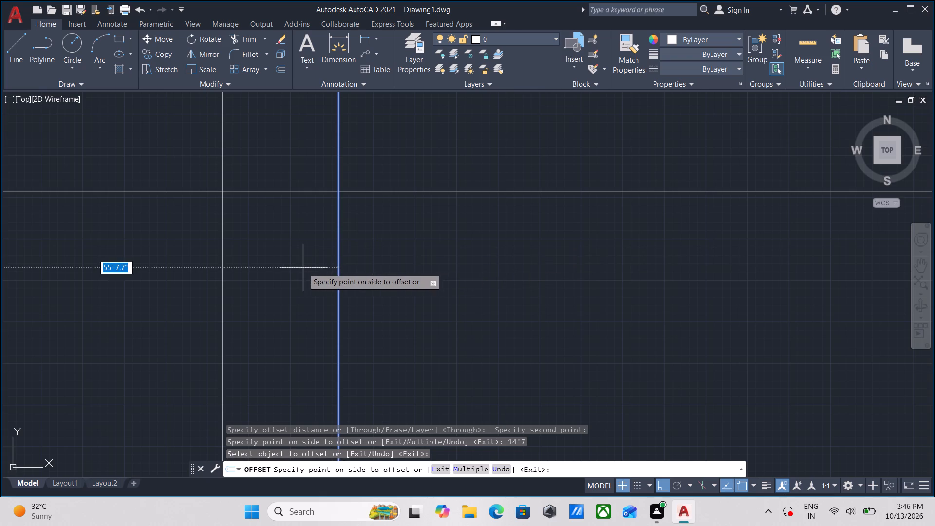
pyautogui.scroll(-2, 304, 269)
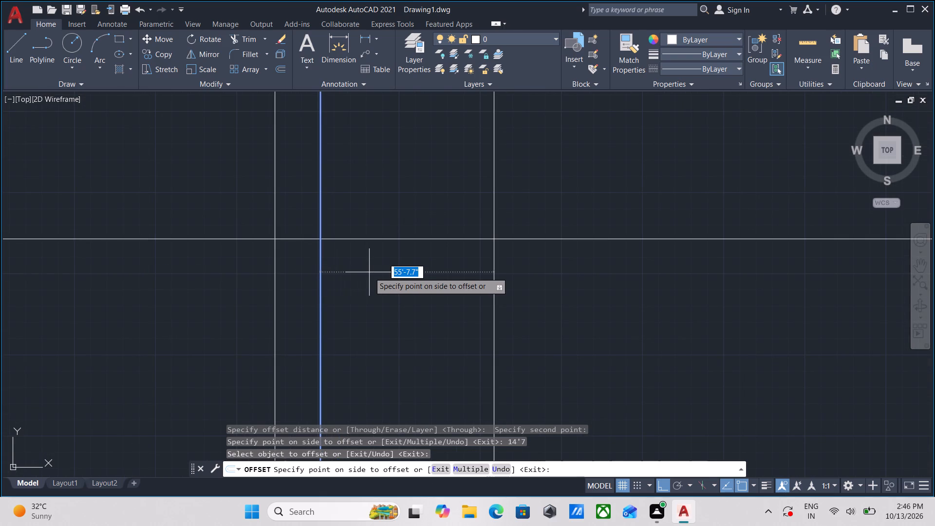
pyautogui.write('10')
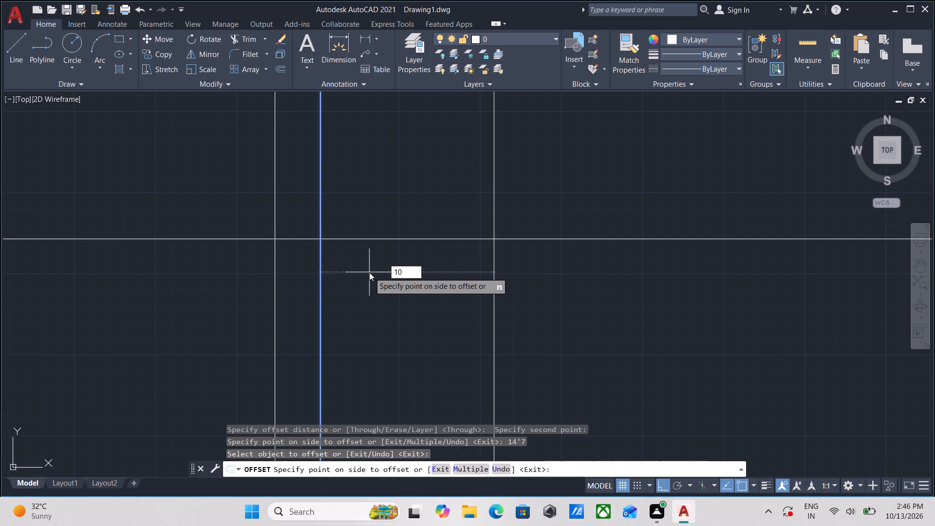
pyautogui.press('Return')
# Offset the horizontal construction line 28'8" downward.
pyautogui.scroll(3, 286, 250)
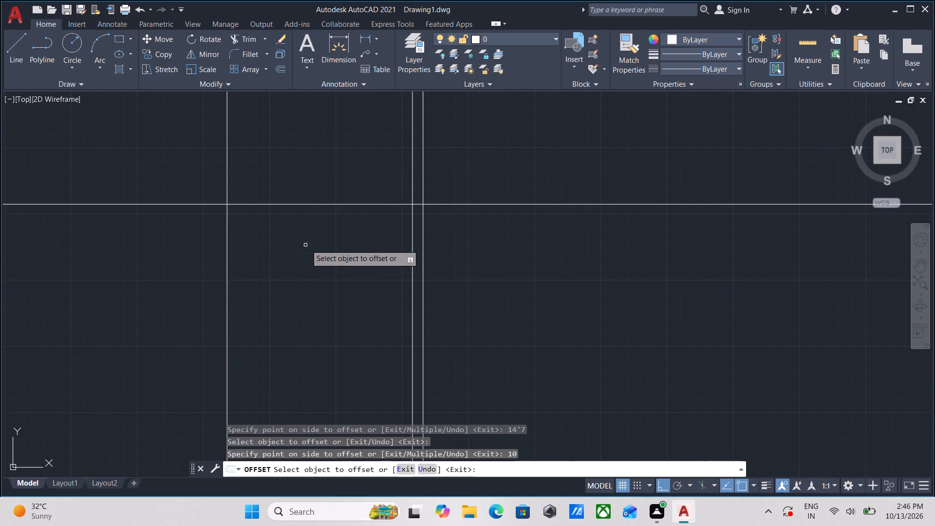
pyautogui.moveTo(326, 236); pyautogui.dragTo(319, 225, button='middle')
pyautogui.click(335, 191)
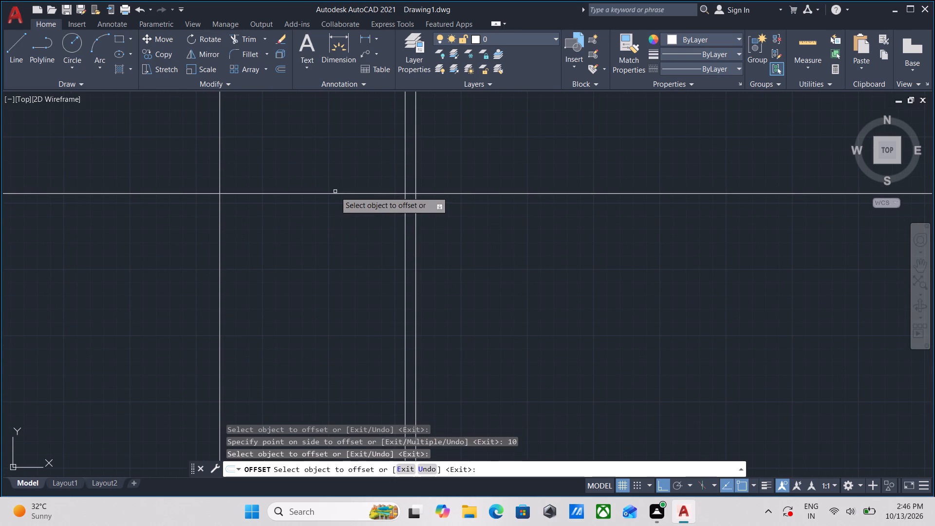
pyautogui.click(337, 197)
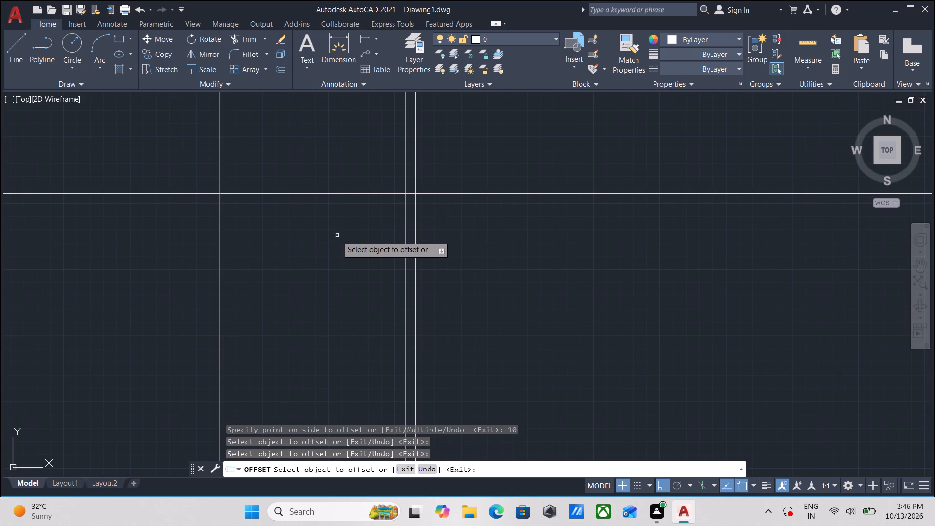
pyautogui.click(342, 193)
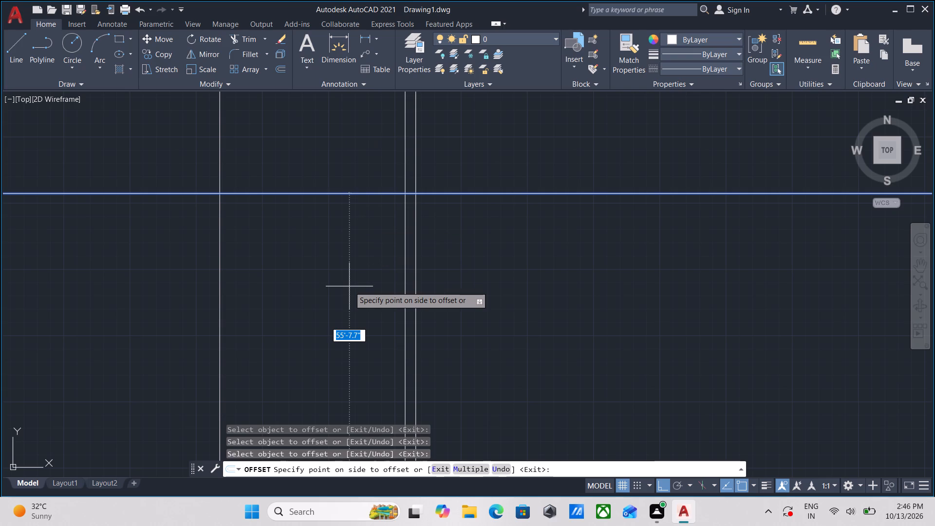
pyautogui.write('28')
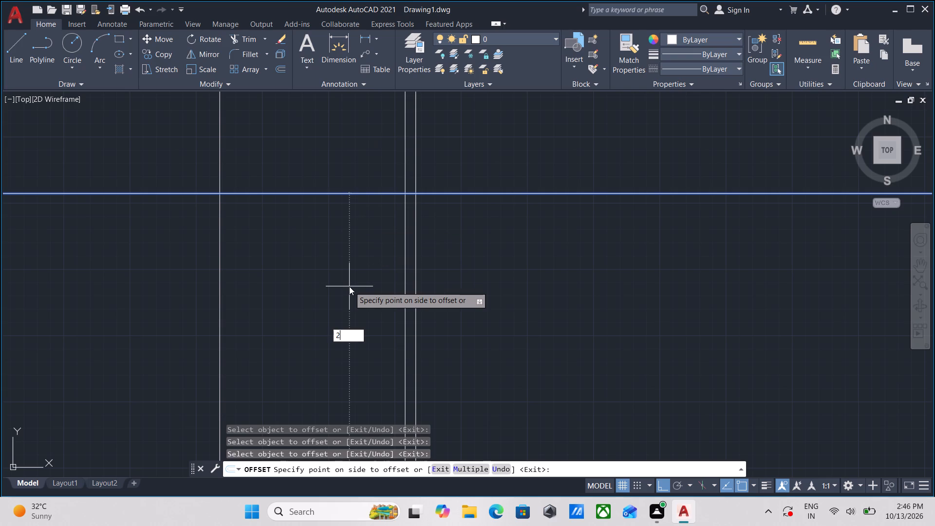
pyautogui.press("'")
pyautogui.press('8')
pyautogui.press('Return')
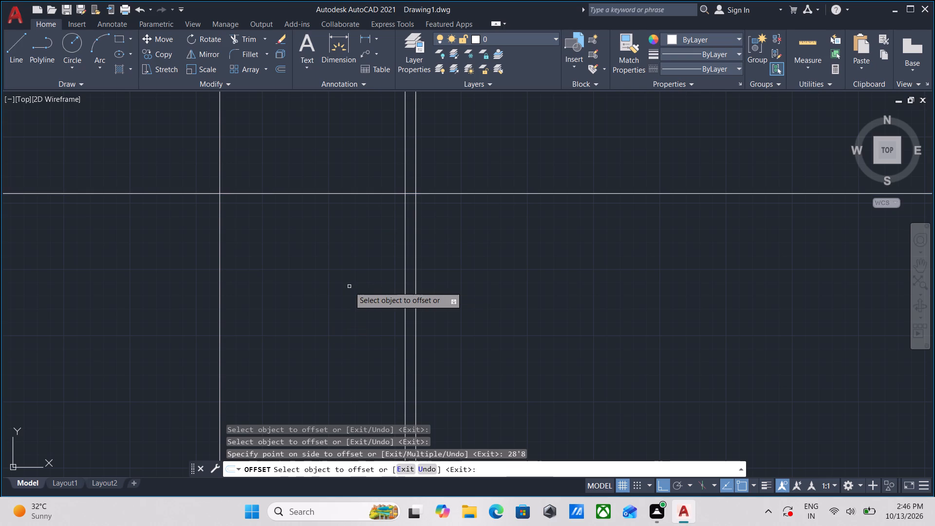
pyautogui.scroll(-3, 356, 269)
pyautogui.moveTo(356, 279); pyautogui.dragTo(356, 257, button='middle')
pyautogui.scroll(2, 355, 267)
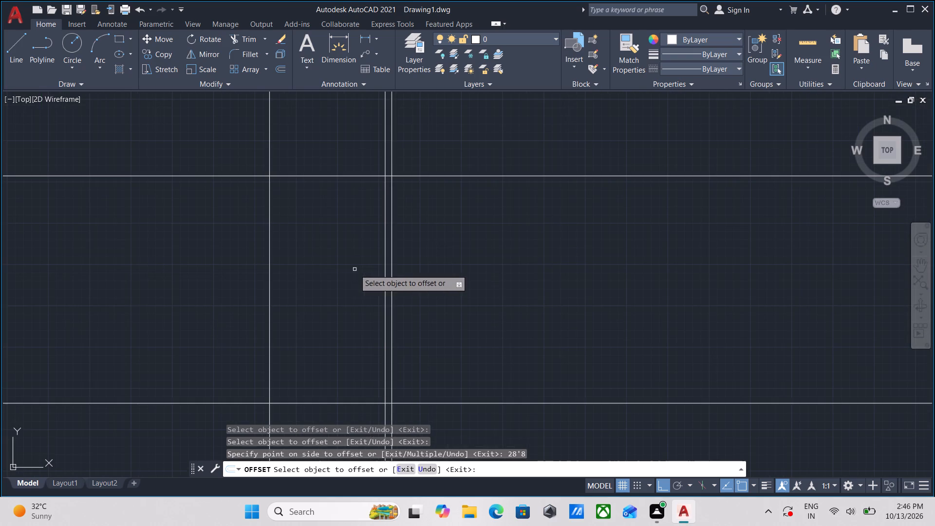
pyautogui.press('Escape')
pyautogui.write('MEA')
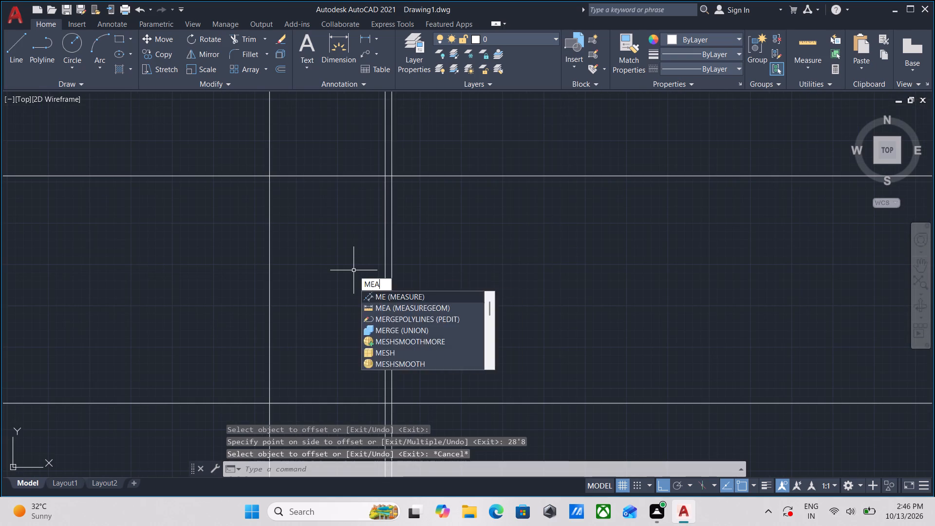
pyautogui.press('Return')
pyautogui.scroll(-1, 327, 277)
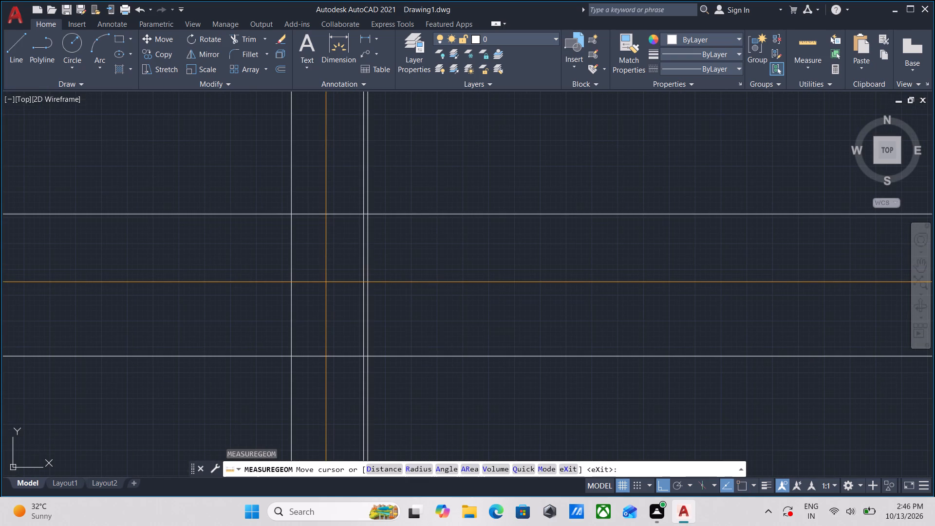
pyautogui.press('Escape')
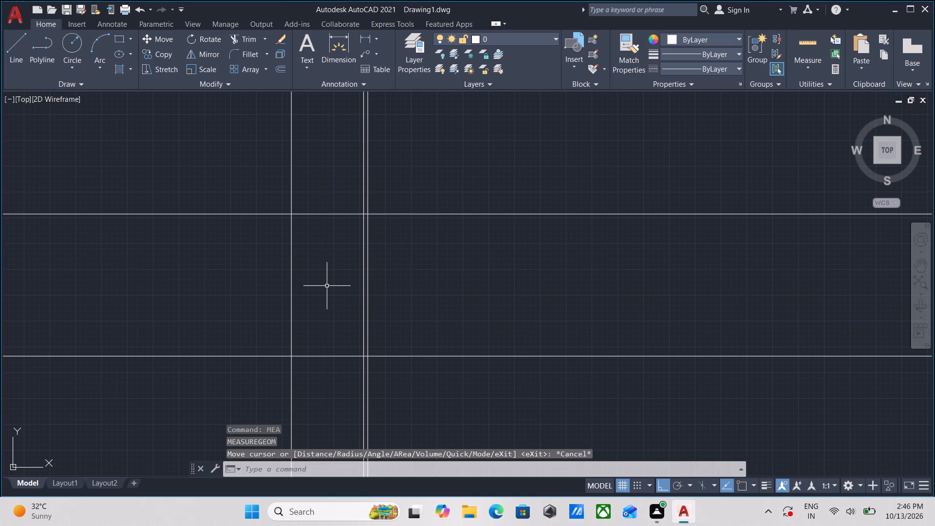
# Add a vertical linear dimension between the upper and lower horizontal construction lines, placed between the vertical lines.
pyautogui.write('DLI')
pyautogui.press('Return')
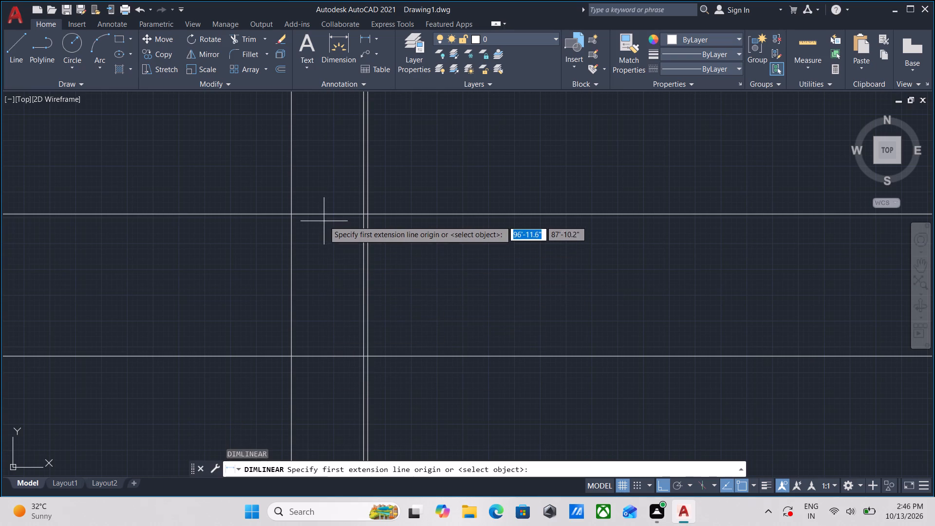
pyautogui.click(328, 216)
pyautogui.click(328, 353)
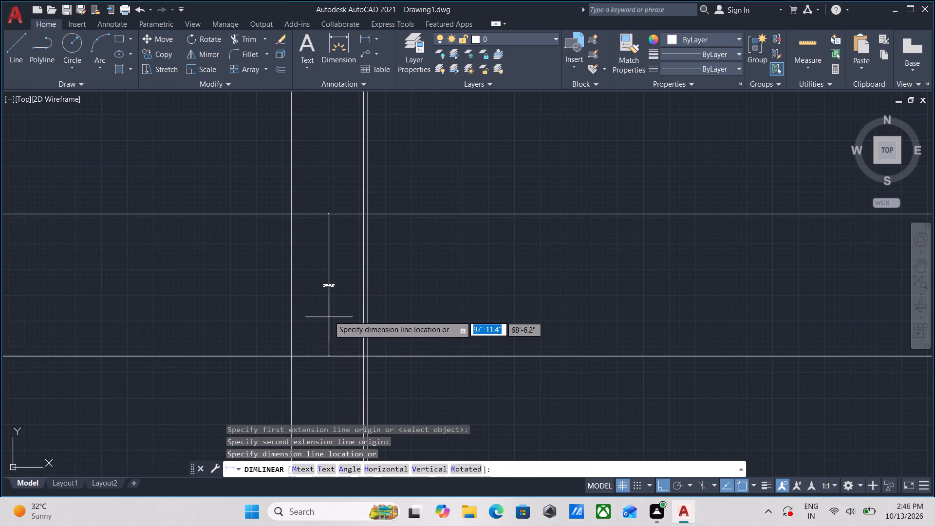
pyautogui.scroll(3, 326, 305)
pyautogui.scroll(-1, 334, 247)
pyautogui.click(333, 249)
# Add a horizontal linear dimension from the leftmost vertical construction line to the inner line of the vertical wall pair.
pyautogui.moveTo(300, 267); pyautogui.dragTo(294, 293, button='middle')
pyautogui.write('DLI')
pyautogui.press('Return')
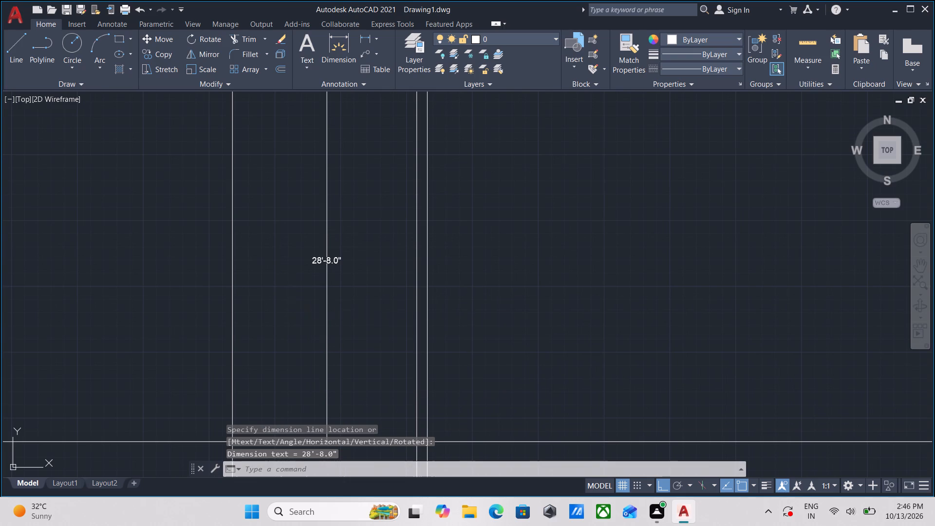
pyautogui.click(233, 262)
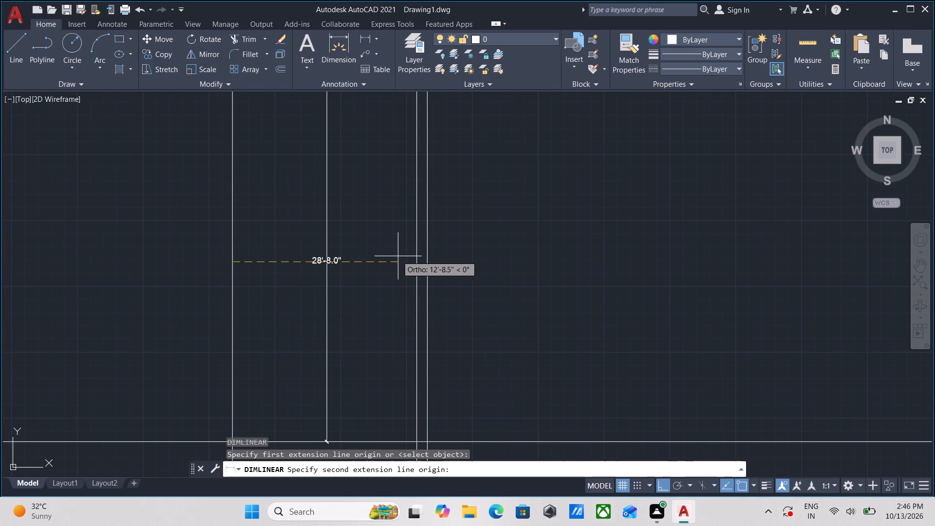
pyautogui.click(417, 263)
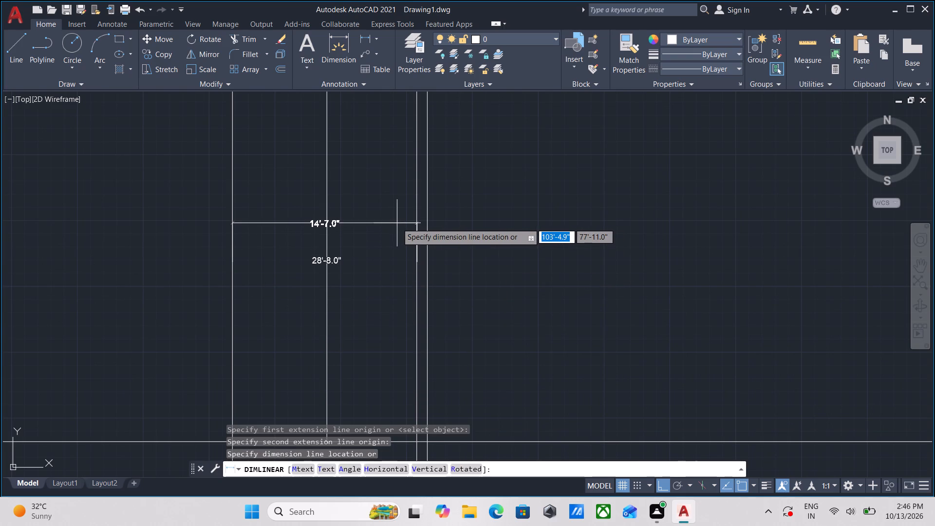
pyautogui.click(397, 223)
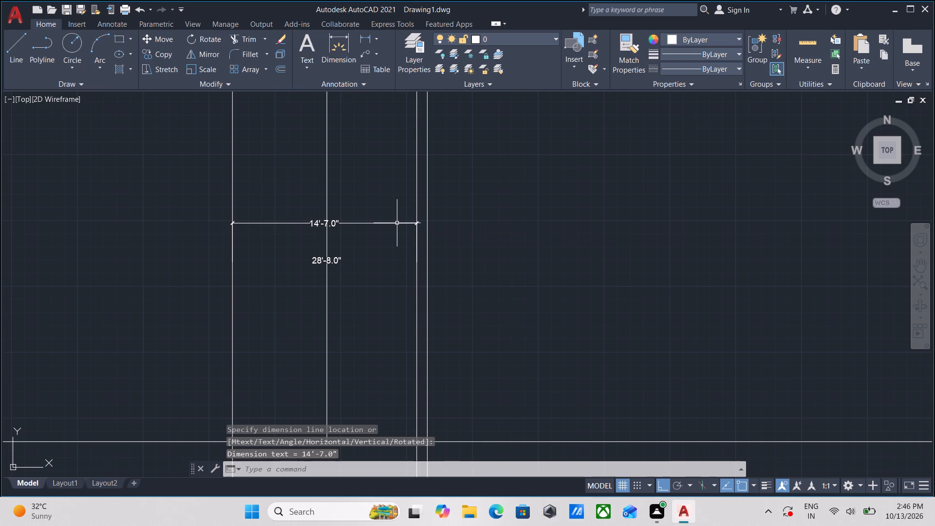
pyautogui.press('Escape')
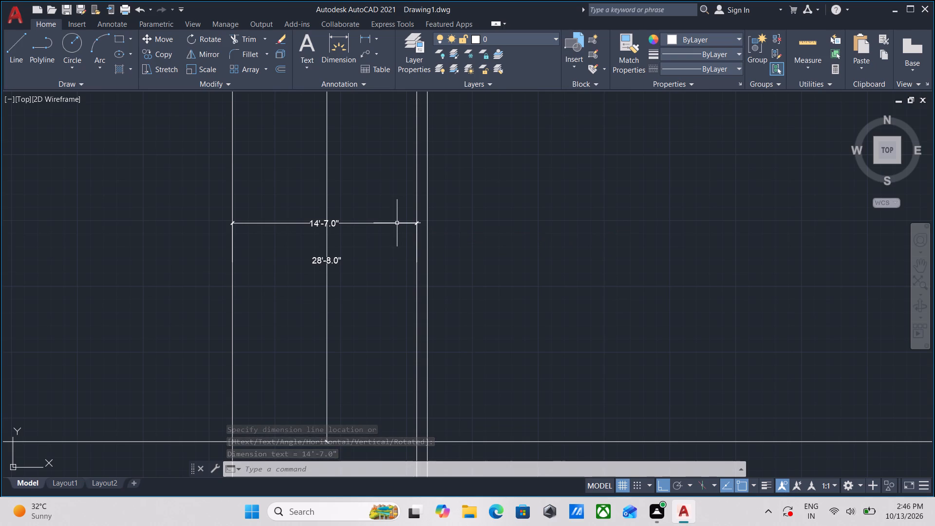
# Offset the upper horizontal construction line 10" upward to form the top wall pair.
pyautogui.scroll(-2, 397, 223)
pyautogui.scroll(1, 407, 213)
pyautogui.moveTo(403, 213); pyautogui.dragTo(344, 235, button='middle')
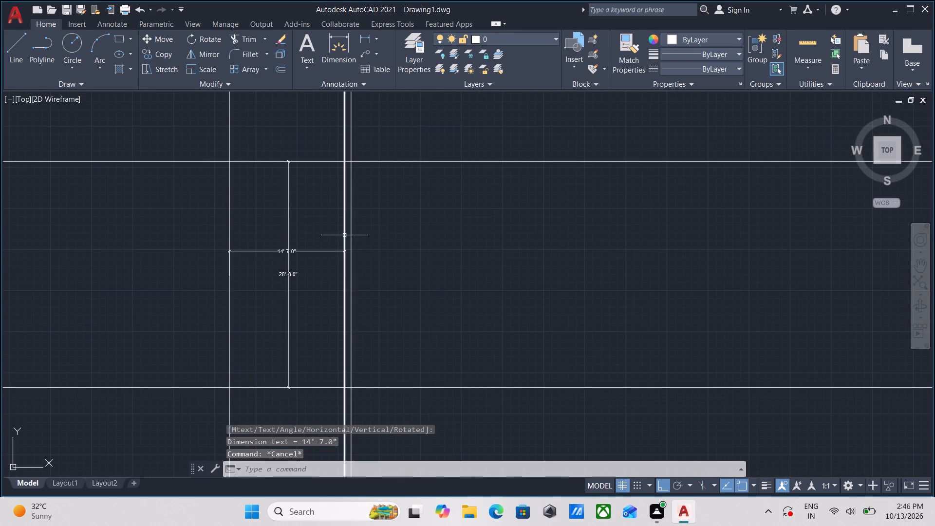
pyautogui.moveTo(381, 220); pyautogui.dragTo(354, 290, button='middle')
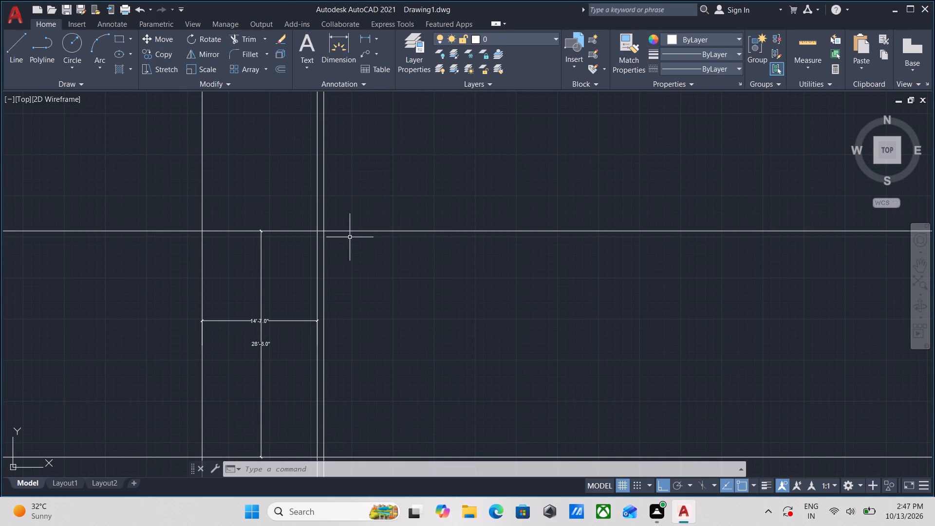
pyautogui.moveTo(350, 237); pyautogui.dragTo(343, 275, button='middle')
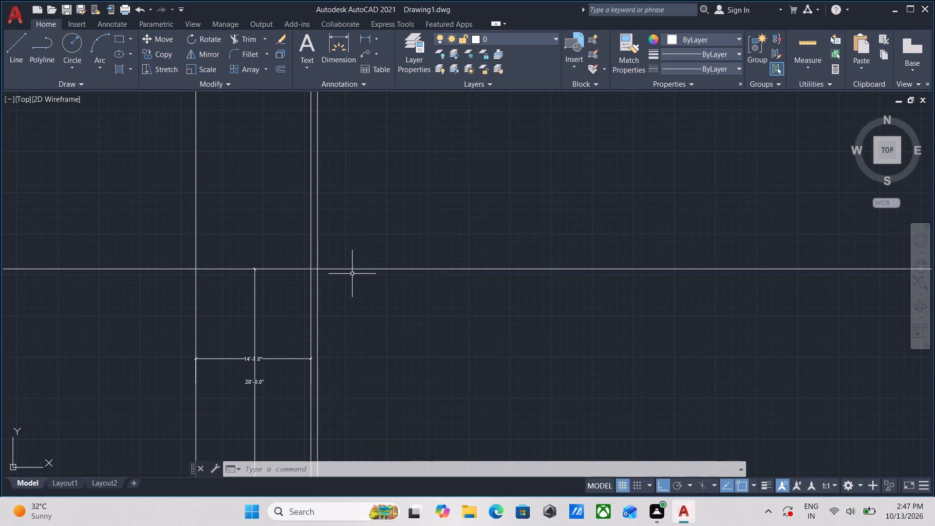
pyautogui.moveTo(352, 273); pyautogui.dragTo(351, 318, button='middle')
pyautogui.click(394, 331)
pyautogui.click(372, 297)
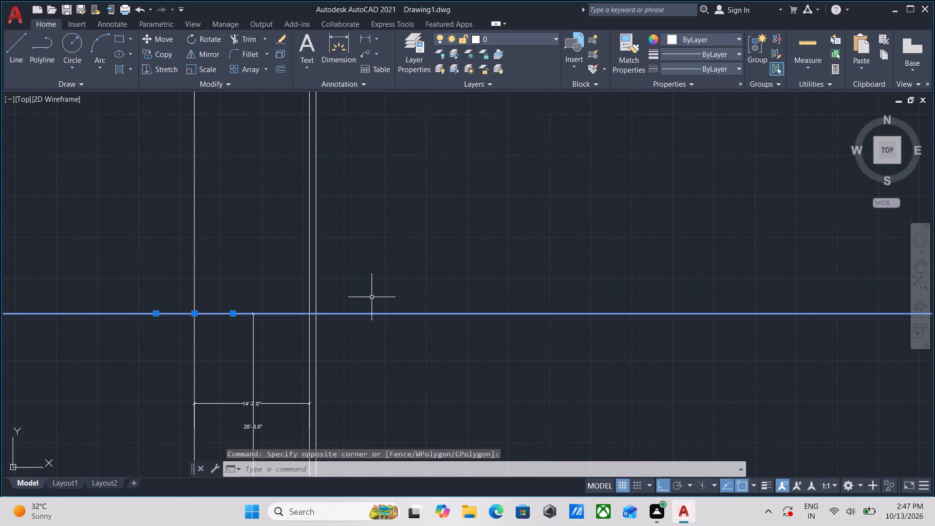
pyautogui.moveTo(372, 297); pyautogui.dragTo(365, 315, button='middle')
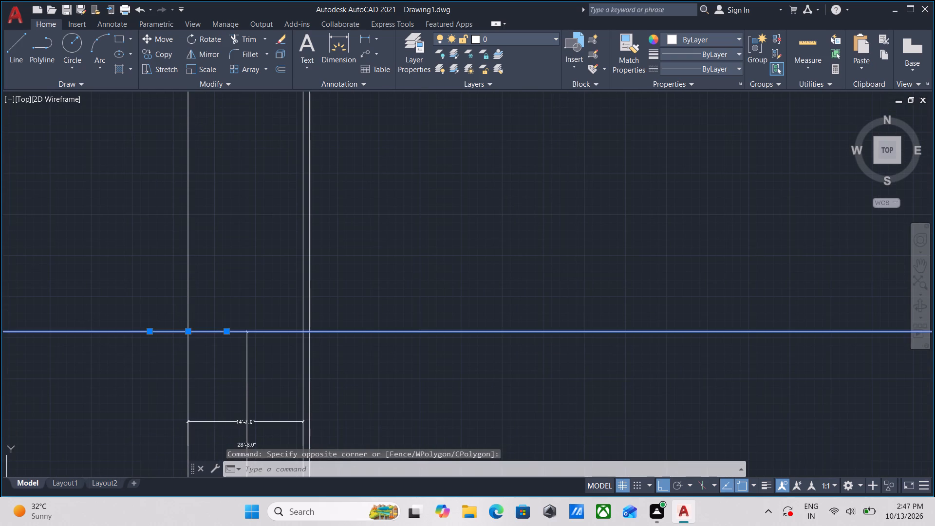
pyautogui.press('o')
pyautogui.press('Return')
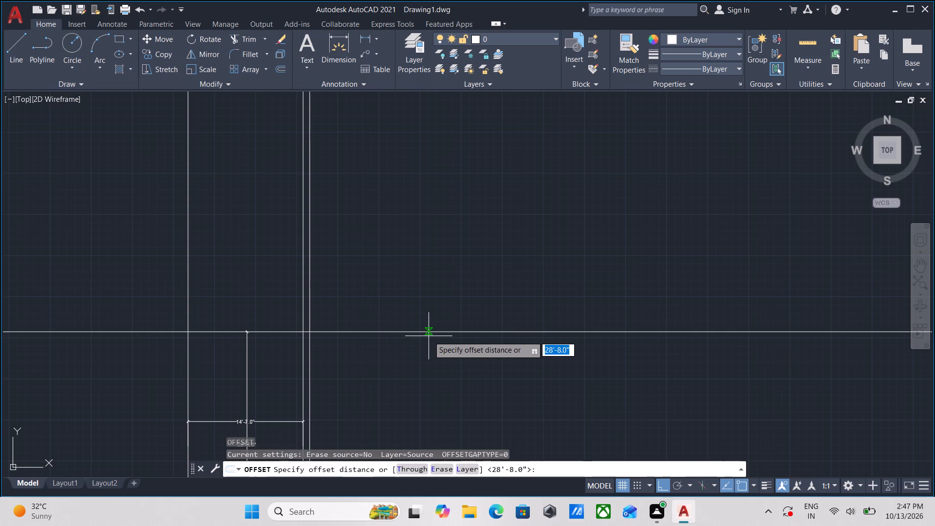
pyautogui.click(429, 336)
pyautogui.click(428, 314)
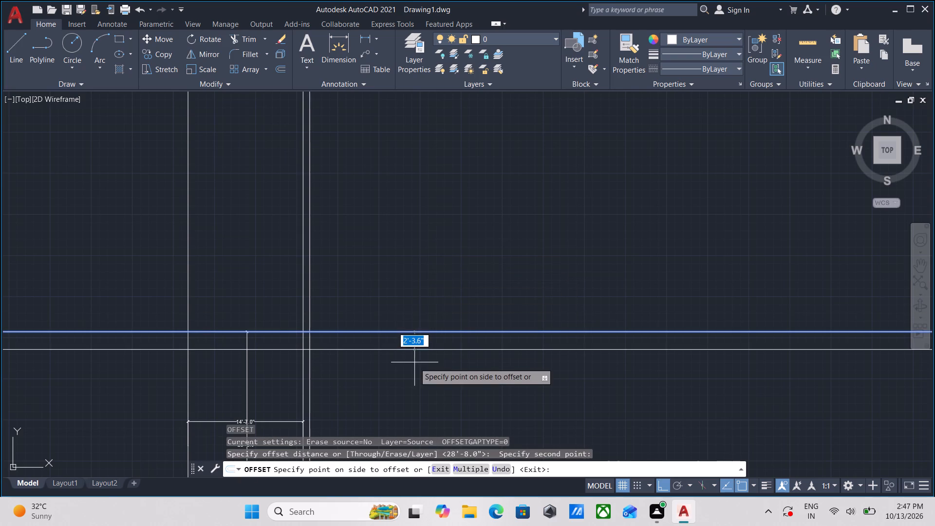
pyautogui.write('10')
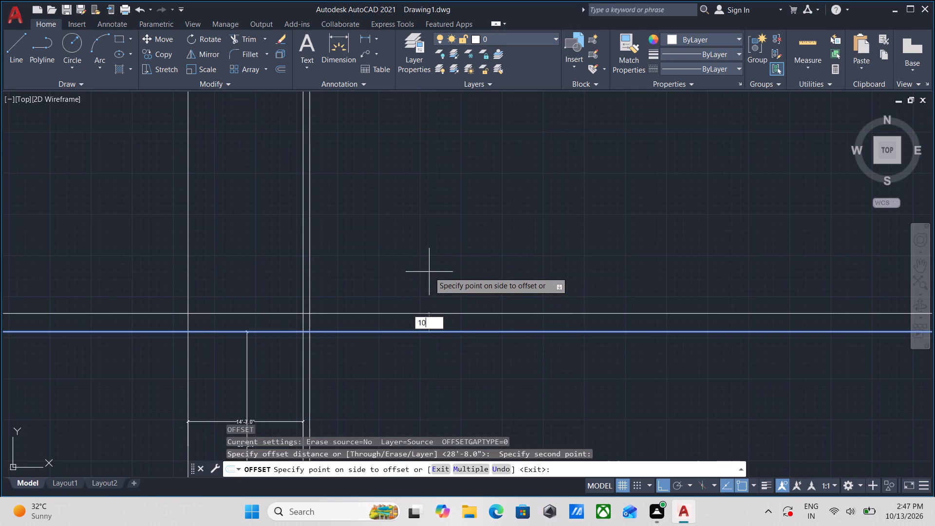
pyautogui.press('Return')
# Offset the outer line of the vertical wall pair 26'11" to the right.
pyautogui.scroll(-1, 421, 288)
pyautogui.moveTo(421, 288); pyautogui.dragTo(386, 216, button='middle')
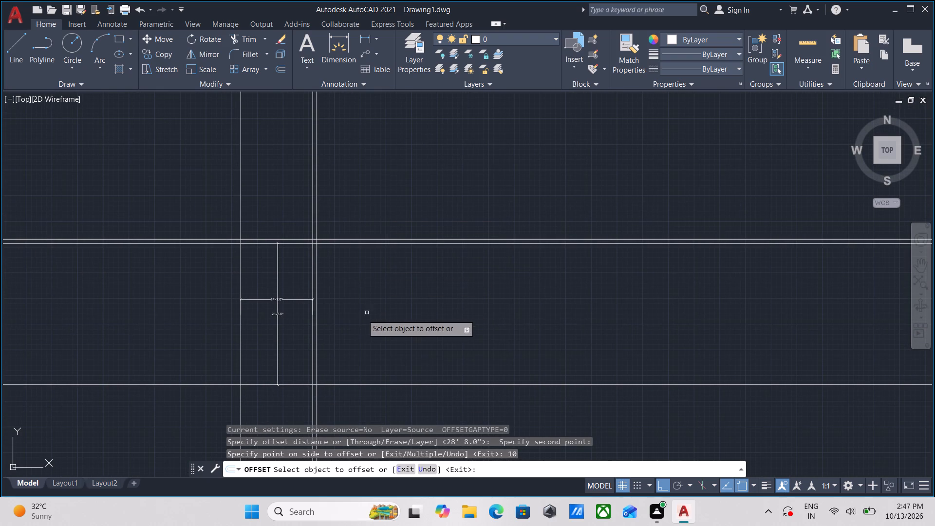
pyautogui.click(317, 321)
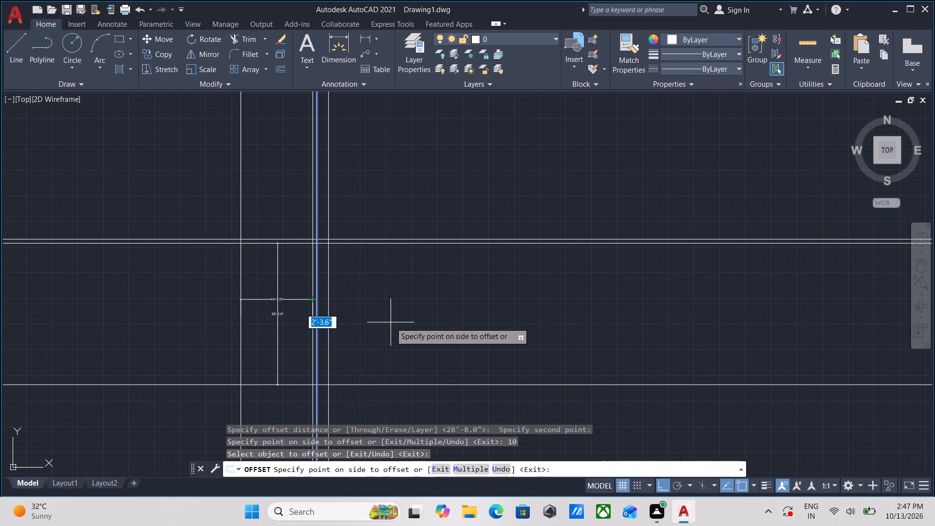
pyautogui.press('2')
pyautogui.write("6'")
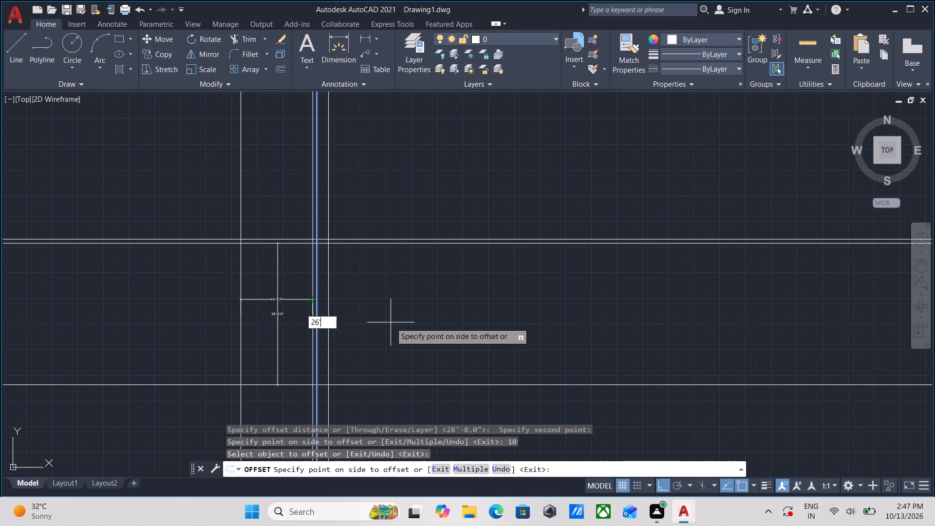
pyautogui.write('11')
pyautogui.press('Return')
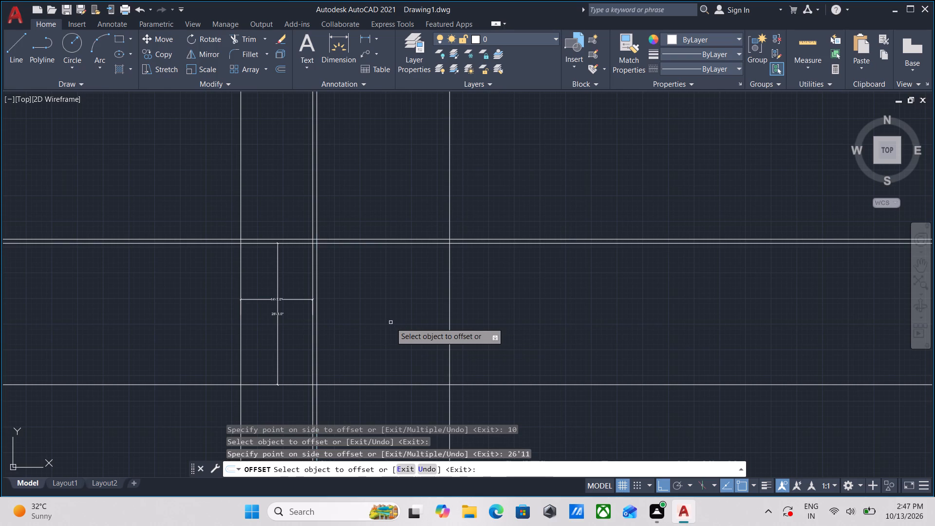
# Offset the new rightmost vertical construction line 10" further to the right to form a second vertical wall pair.
pyautogui.click(451, 320)
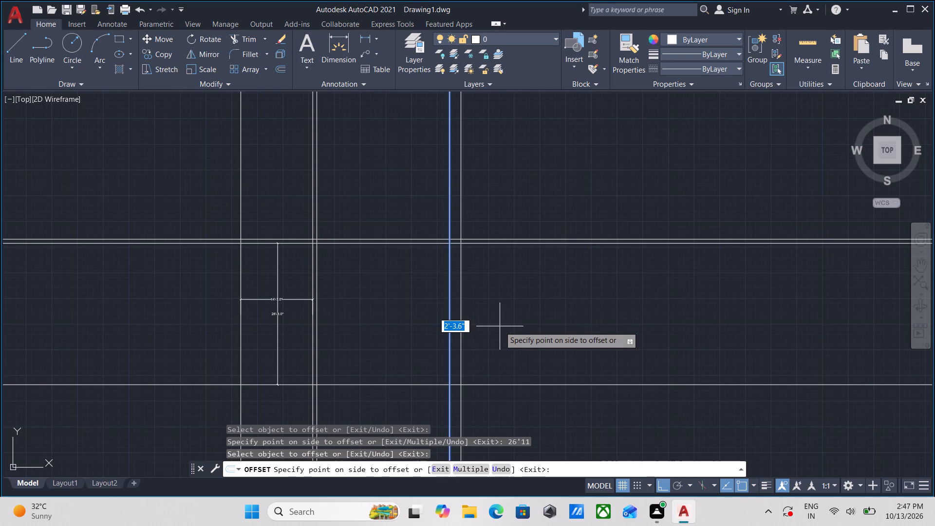
pyautogui.write('10')
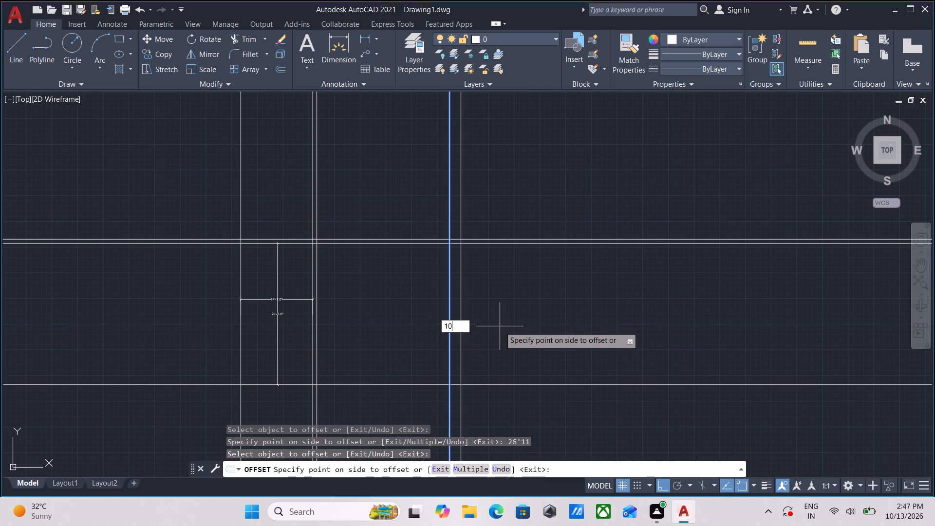
pyautogui.press('Return')
# Offset the lower line of the top horizontal wall pair 14' downward.
pyautogui.scroll(2, 462, 298)
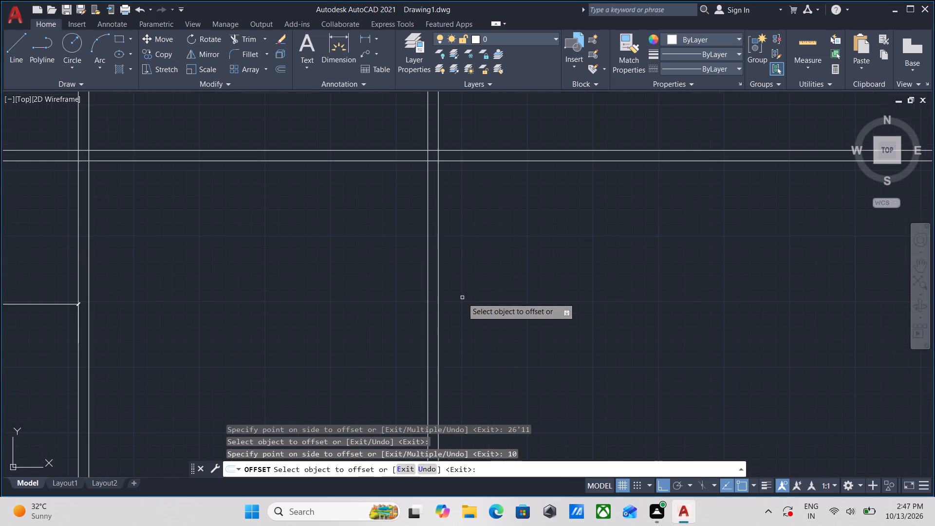
pyautogui.scroll(-1, 457, 280)
pyautogui.moveTo(457, 280); pyautogui.dragTo(452, 315, button='middle')
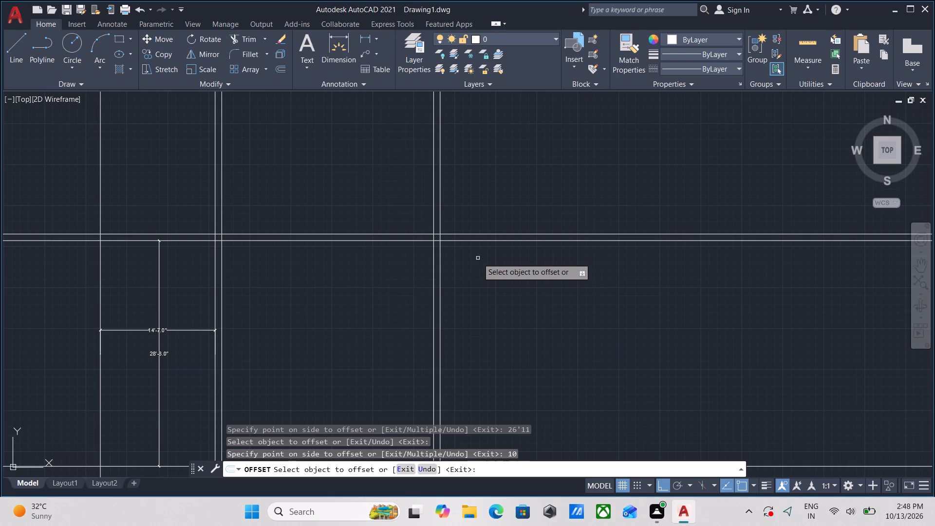
pyautogui.click(489, 240)
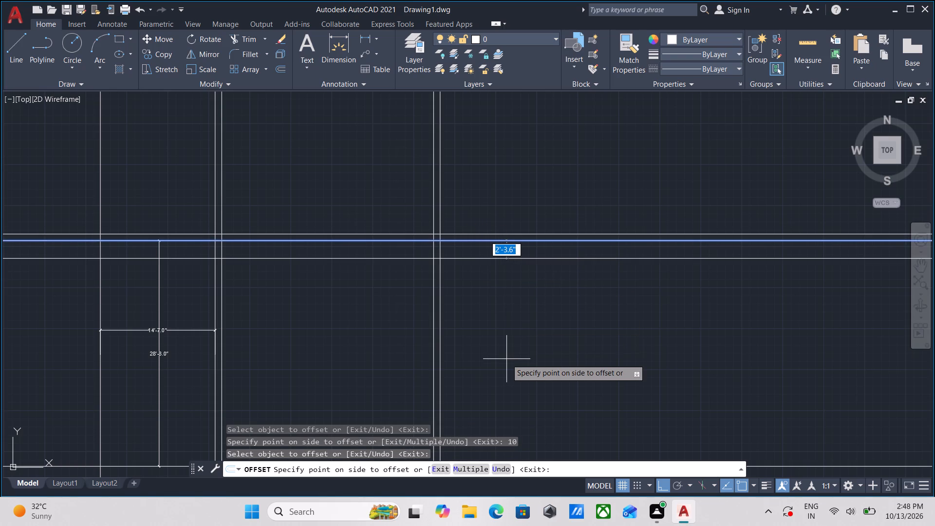
pyautogui.write('14')
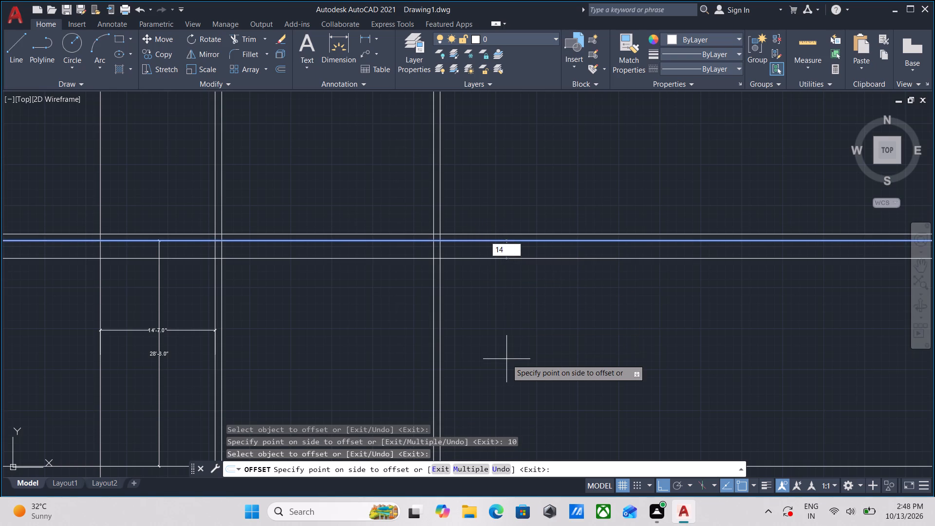
pyautogui.press("'")
pyautogui.press('Return')
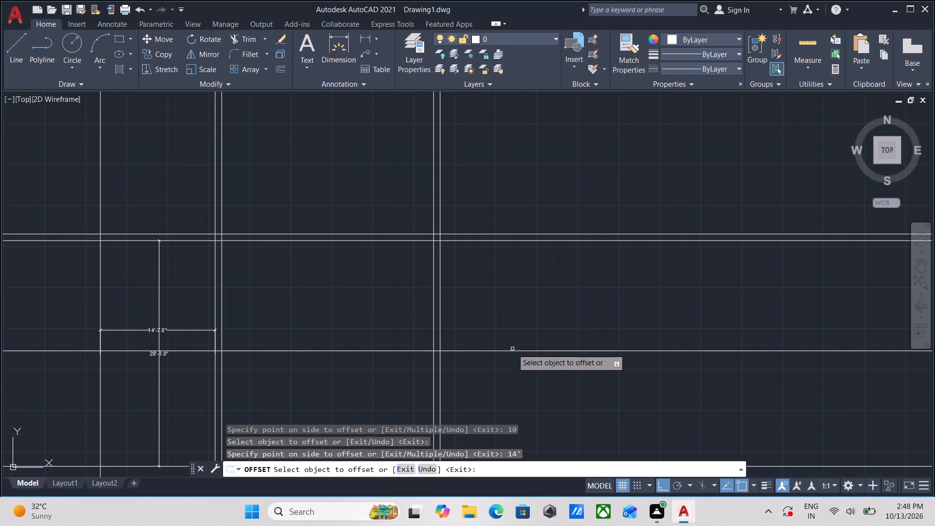
# Offset the new middle horizontal construction line 10" further downward to form a horizontal wall pair.
pyautogui.click(510, 351)
pyautogui.write('10')
pyautogui.press('Return')
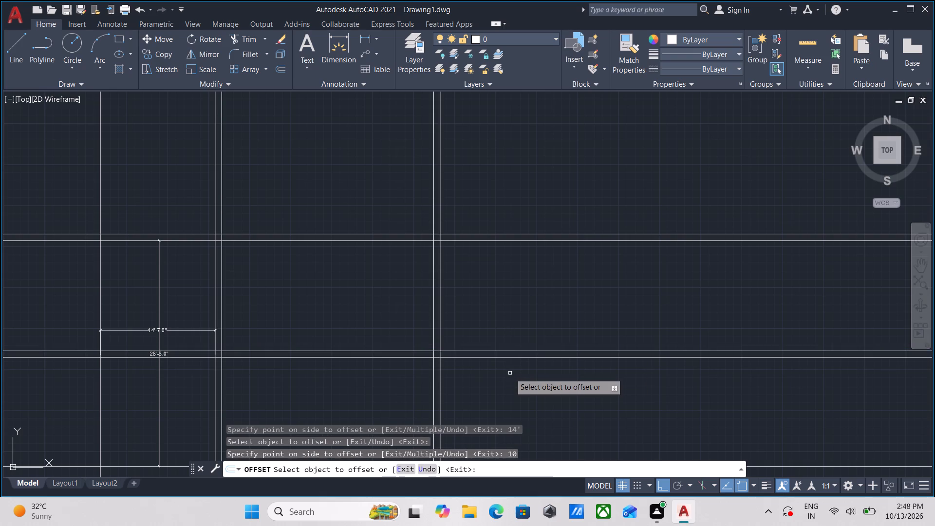
# Offset the right line of the rightmost vertical wall pair 8'10" to the right.
pyautogui.scroll(-1, 561, 334)
pyautogui.moveTo(561, 334); pyautogui.dragTo(521, 349, button='middle')
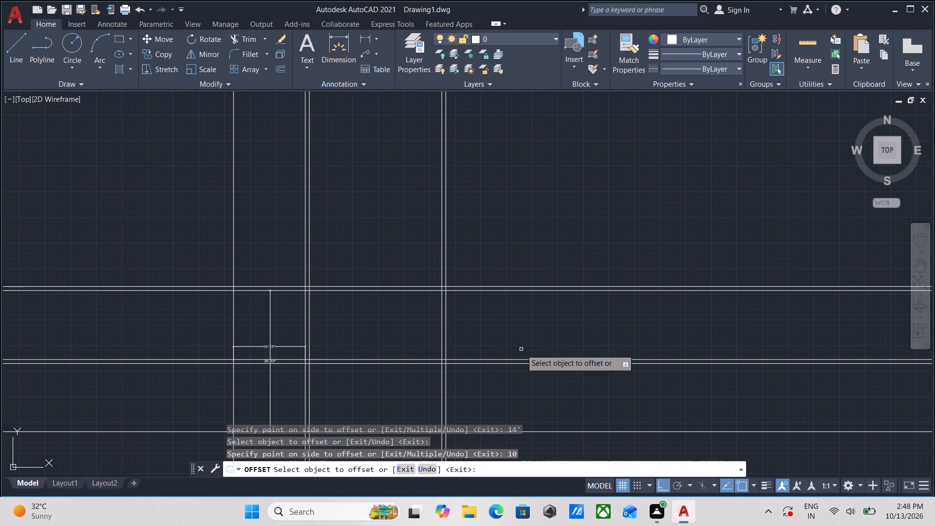
pyautogui.scroll(-1, 521, 349)
pyautogui.scroll(1, 521, 349)
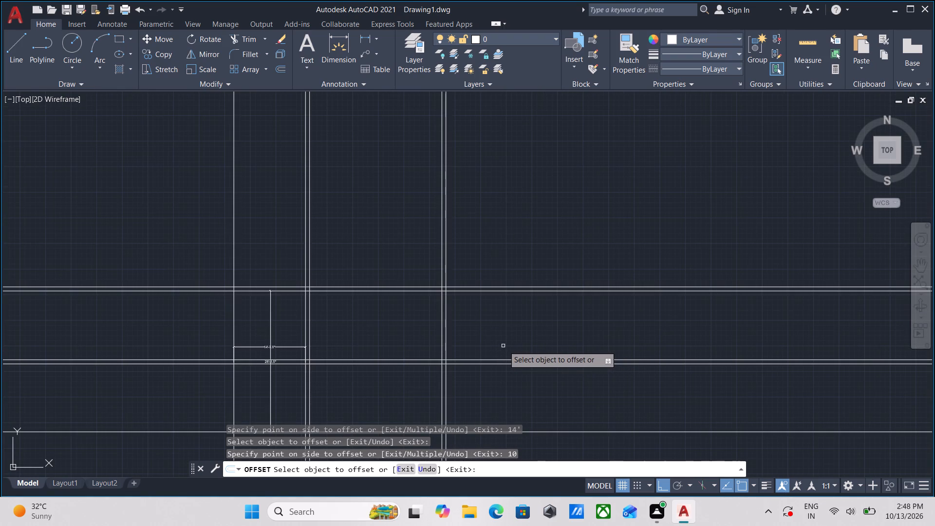
pyautogui.scroll(1, 510, 344)
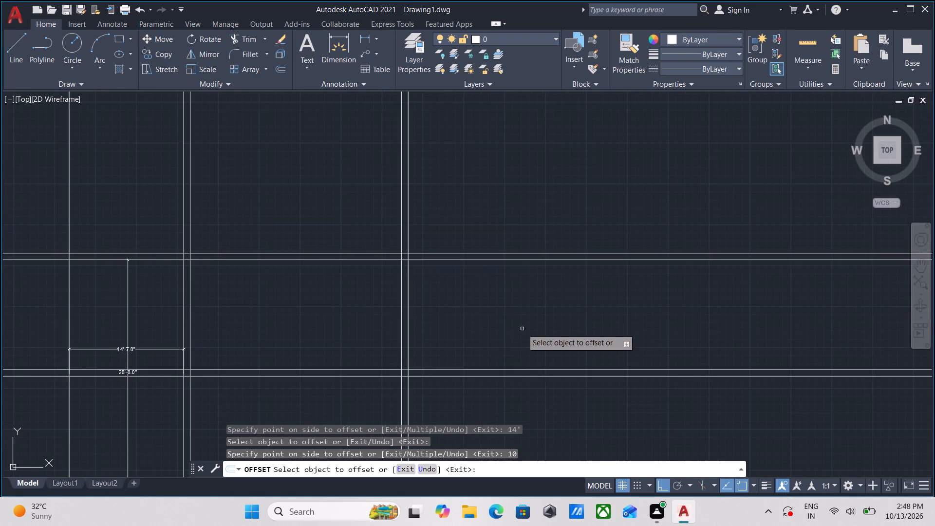
pyautogui.moveTo(522, 329); pyautogui.dragTo(517, 347, button='middle')
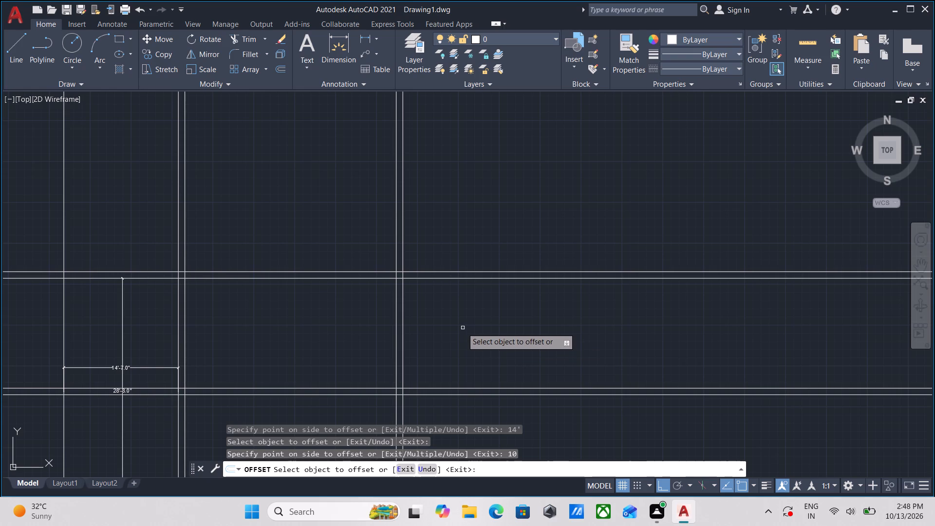
pyautogui.click(402, 331)
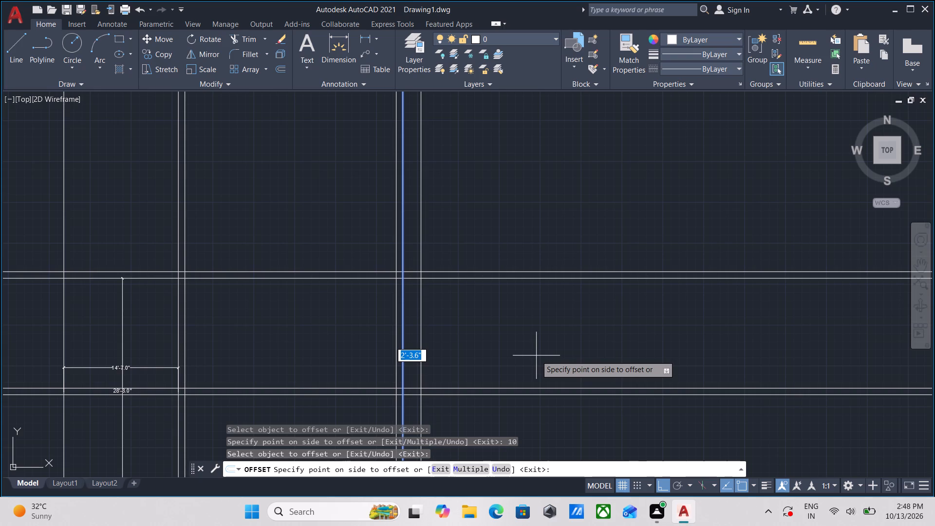
pyautogui.press('8')
pyautogui.press("'")
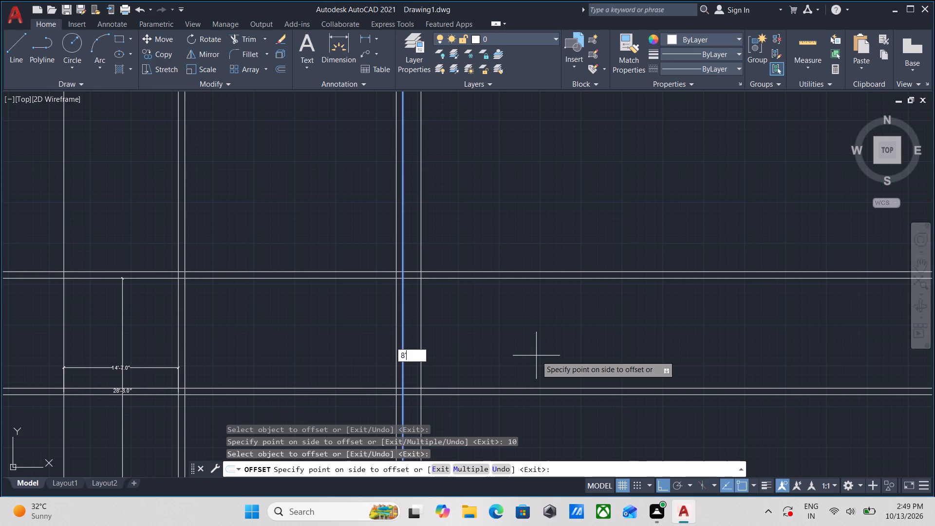
pyautogui.press('1')
pyautogui.press('0')
pyautogui.press('Return')
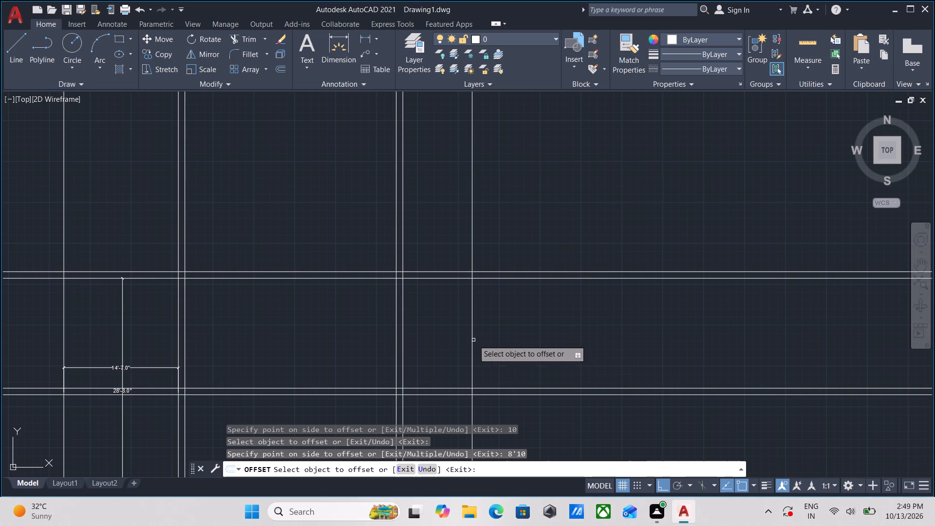
# Offset the new rightmost vertical construction line 10" further to the right to form a third vertical wall pair.
pyautogui.click(473, 340)
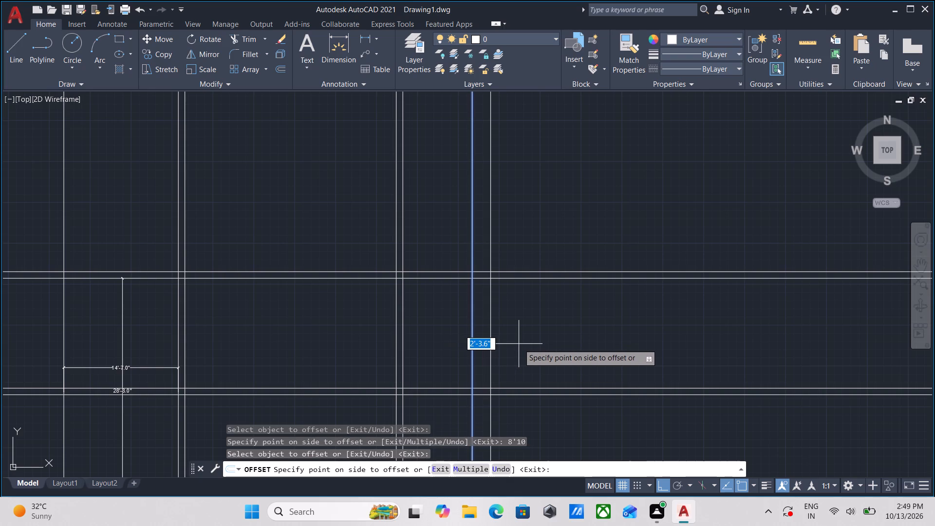
pyautogui.write('10')
pyautogui.press('Return')
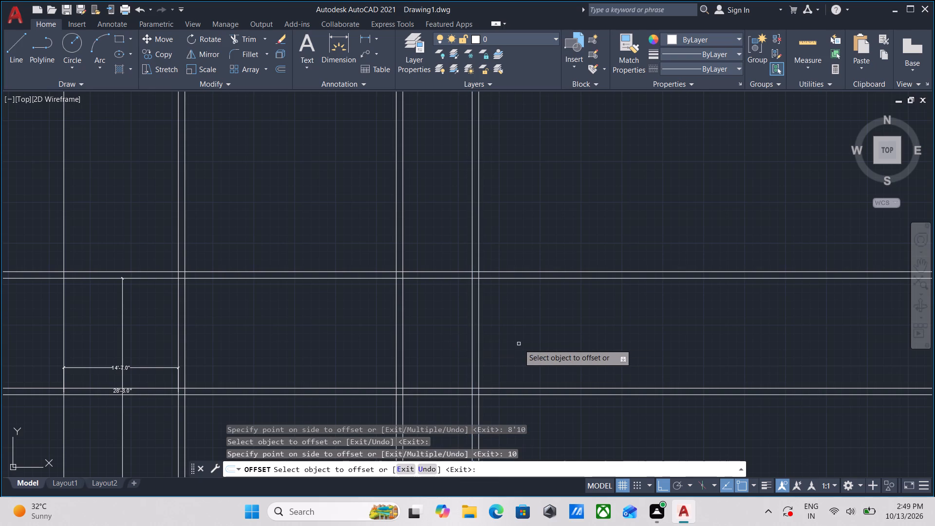
# Offset the lower line of the top horizontal wall pair 8' downward.
pyautogui.click(526, 279)
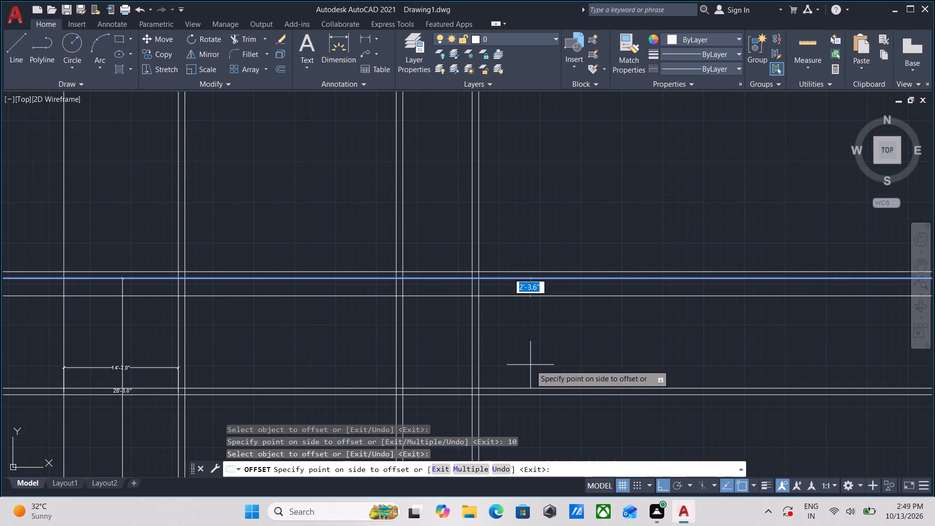
pyautogui.press('8')
pyautogui.press("'")
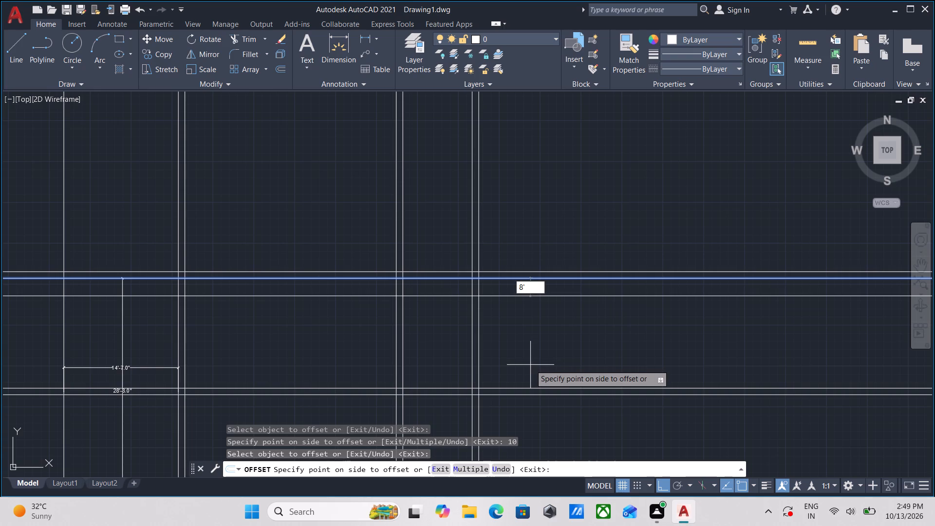
pyautogui.press('Return')
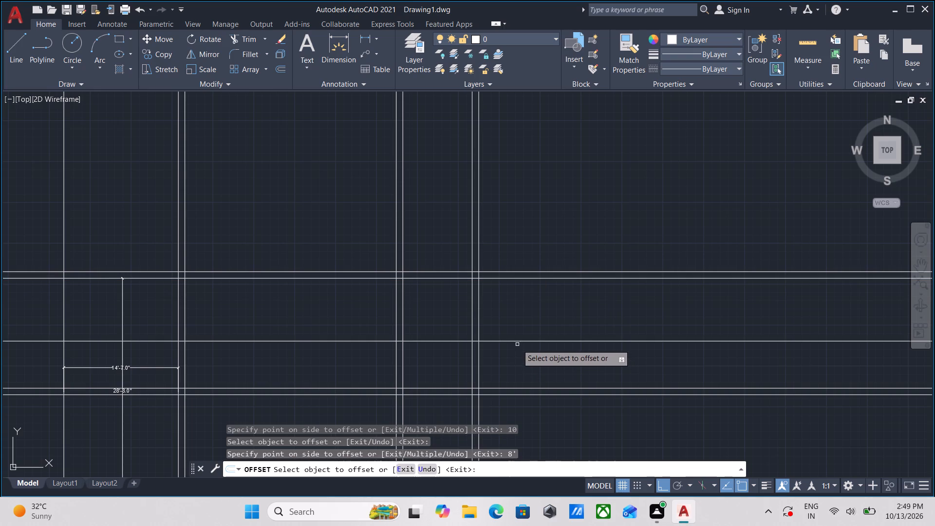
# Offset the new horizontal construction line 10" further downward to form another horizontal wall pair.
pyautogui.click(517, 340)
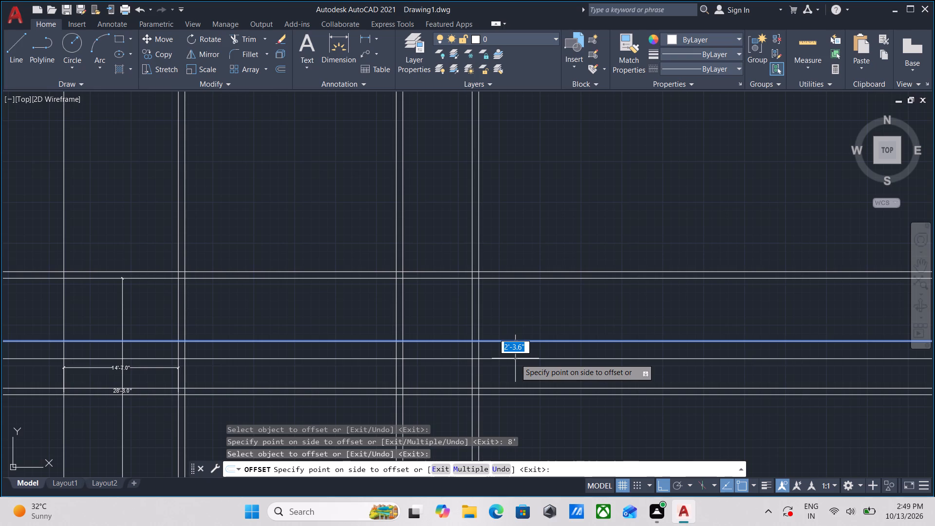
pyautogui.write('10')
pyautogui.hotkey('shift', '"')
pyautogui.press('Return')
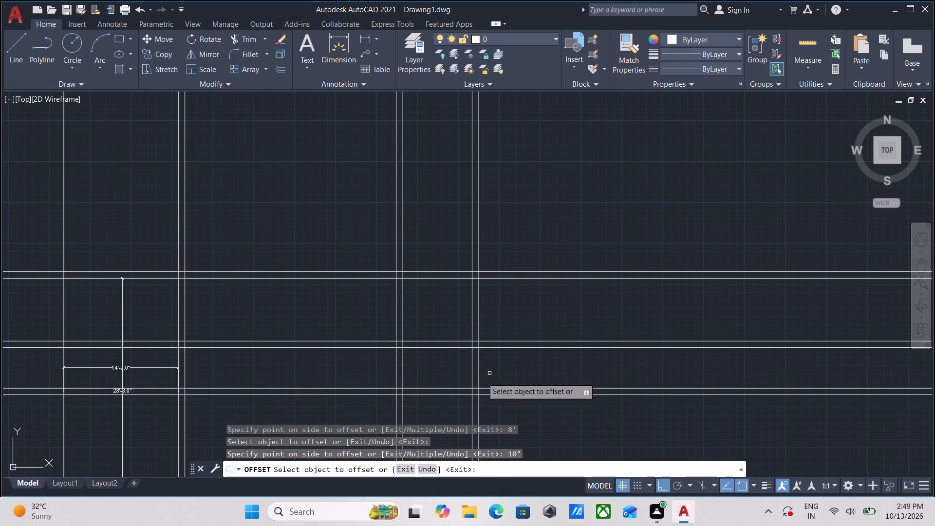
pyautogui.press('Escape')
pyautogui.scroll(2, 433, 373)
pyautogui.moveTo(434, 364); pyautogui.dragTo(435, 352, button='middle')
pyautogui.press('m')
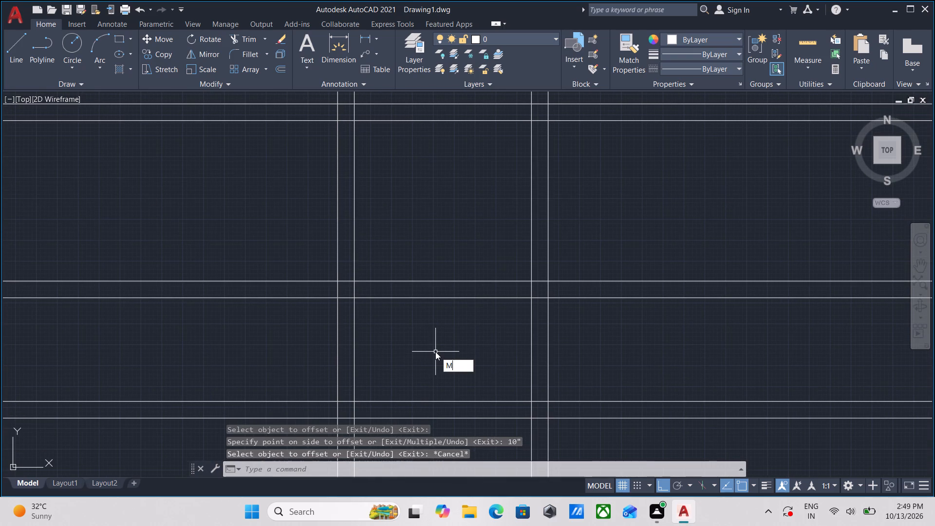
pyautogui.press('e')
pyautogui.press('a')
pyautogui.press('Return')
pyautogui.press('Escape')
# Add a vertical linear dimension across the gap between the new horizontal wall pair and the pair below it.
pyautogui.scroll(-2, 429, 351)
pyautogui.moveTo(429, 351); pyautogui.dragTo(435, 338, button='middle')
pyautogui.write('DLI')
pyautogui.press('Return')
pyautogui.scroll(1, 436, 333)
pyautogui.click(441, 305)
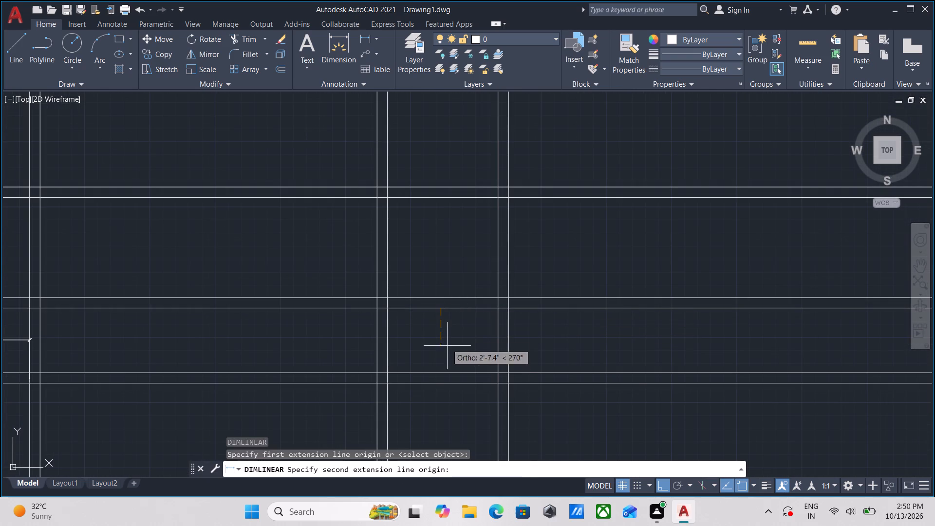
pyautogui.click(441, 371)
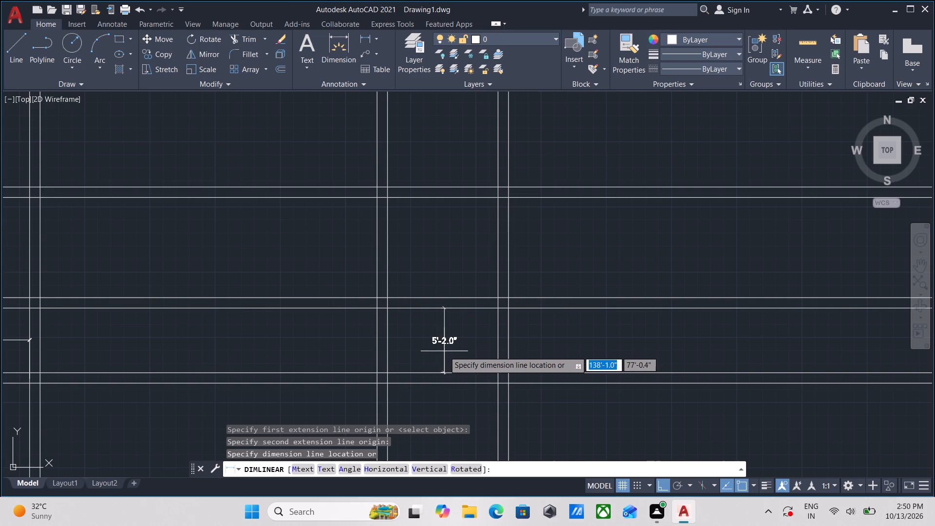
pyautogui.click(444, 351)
# Check the clear width between the two rightmost vertical wall pairs with a linear dimension, without placing it.
pyautogui.scroll(2, 408, 351)
pyautogui.moveTo(408, 351); pyautogui.dragTo(389, 364, button='middle')
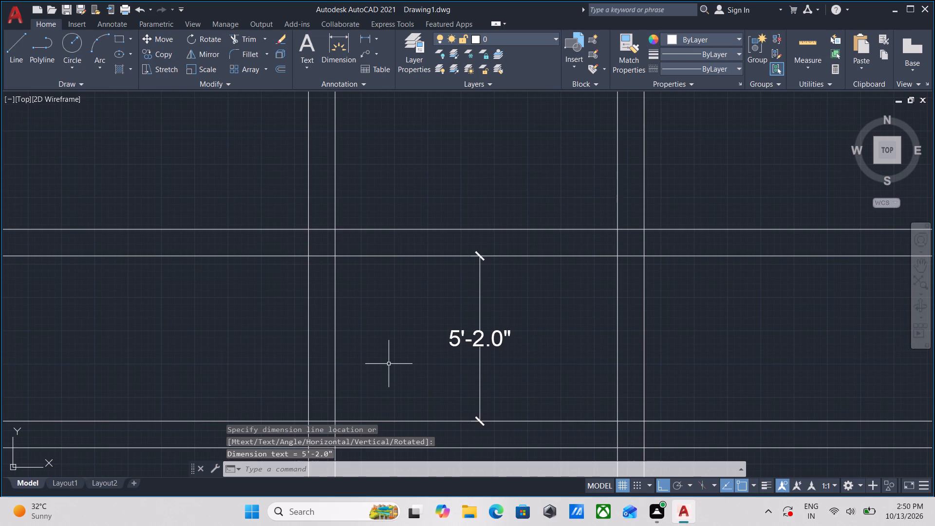
pyautogui.write('DLI')
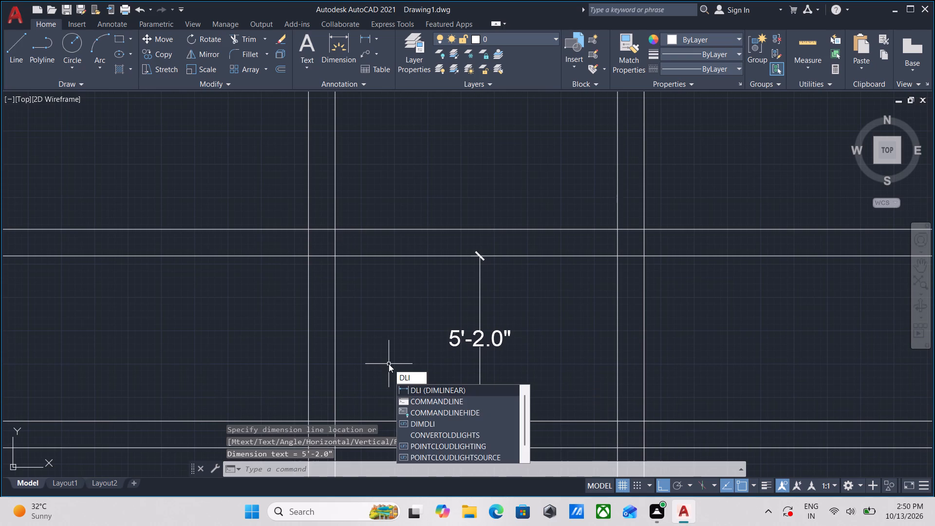
pyautogui.press('Return')
pyautogui.click(336, 337)
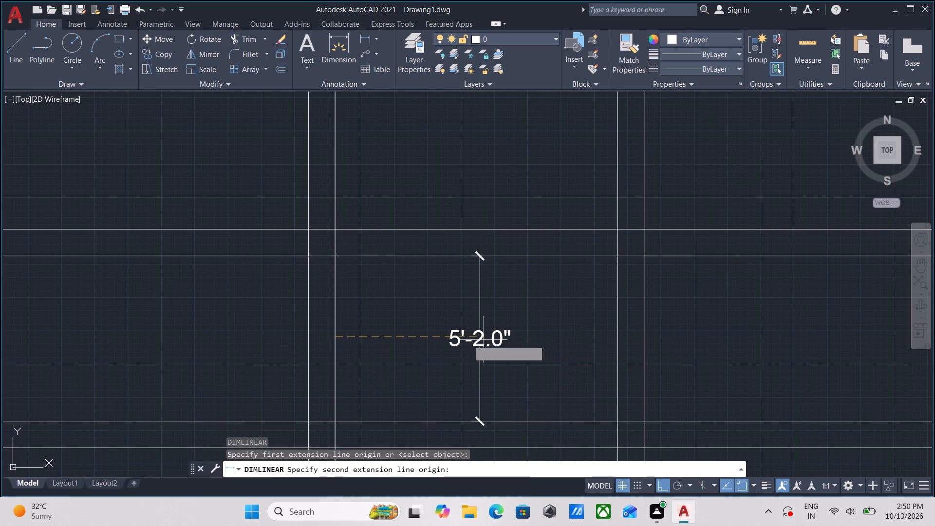
pyautogui.click(618, 337)
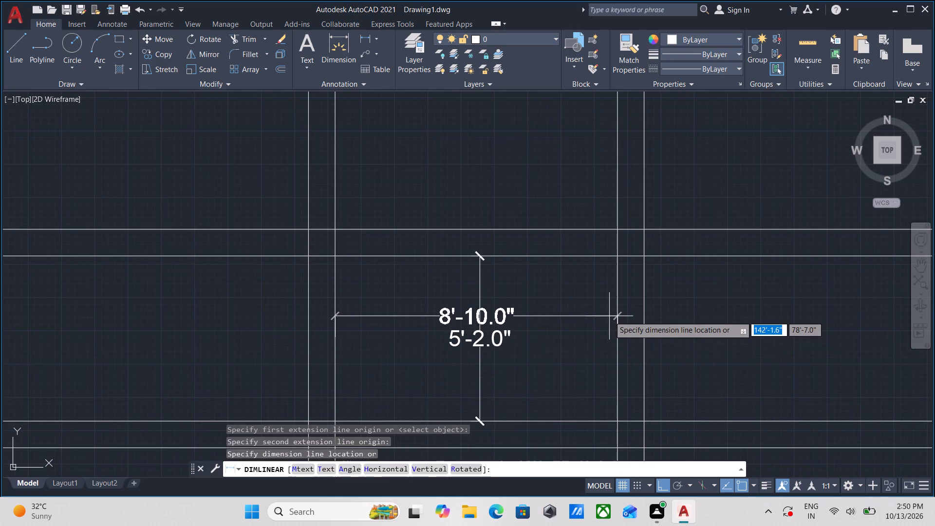
pyautogui.press('Escape')
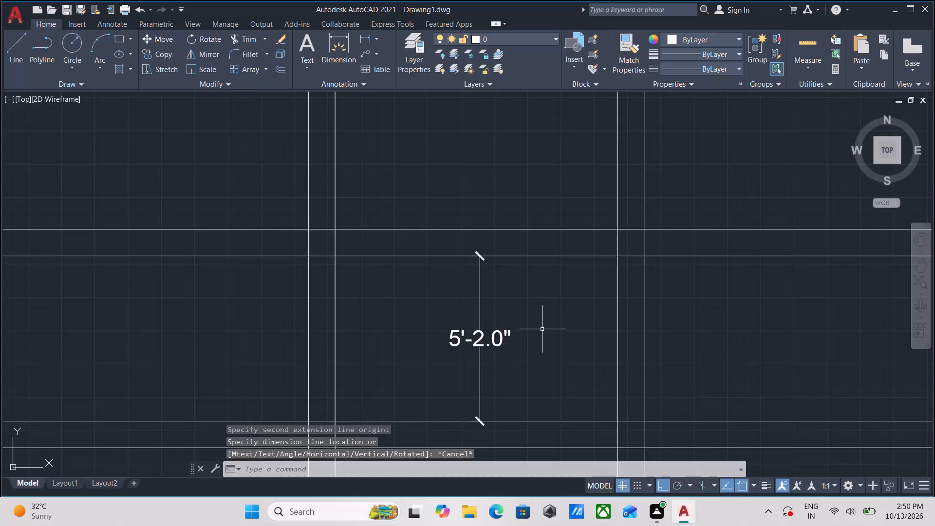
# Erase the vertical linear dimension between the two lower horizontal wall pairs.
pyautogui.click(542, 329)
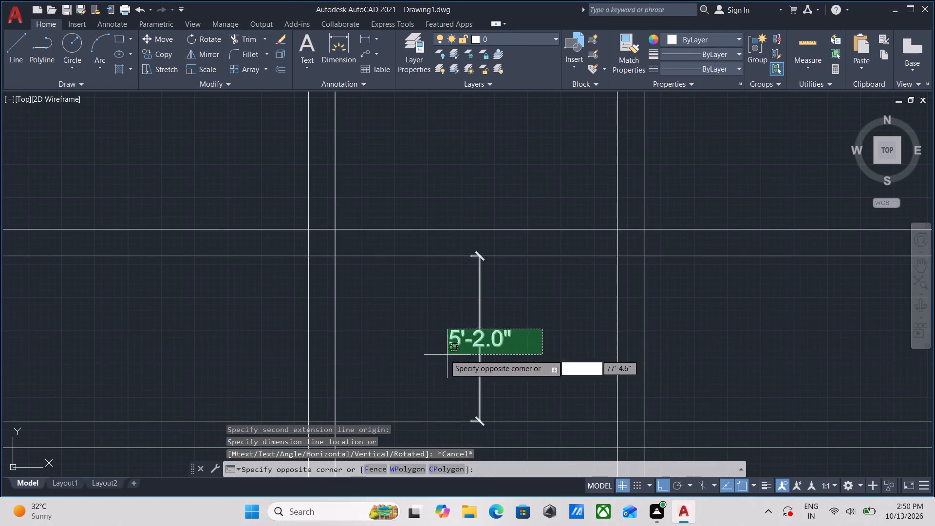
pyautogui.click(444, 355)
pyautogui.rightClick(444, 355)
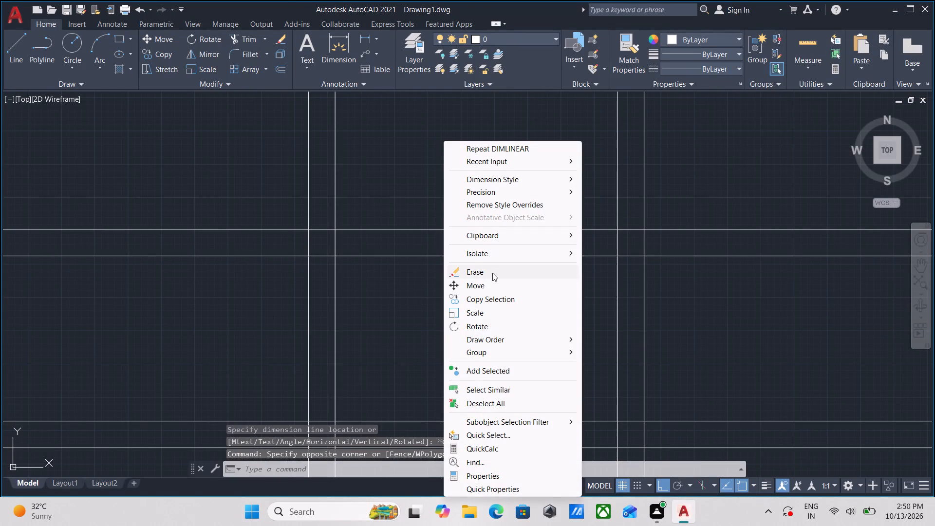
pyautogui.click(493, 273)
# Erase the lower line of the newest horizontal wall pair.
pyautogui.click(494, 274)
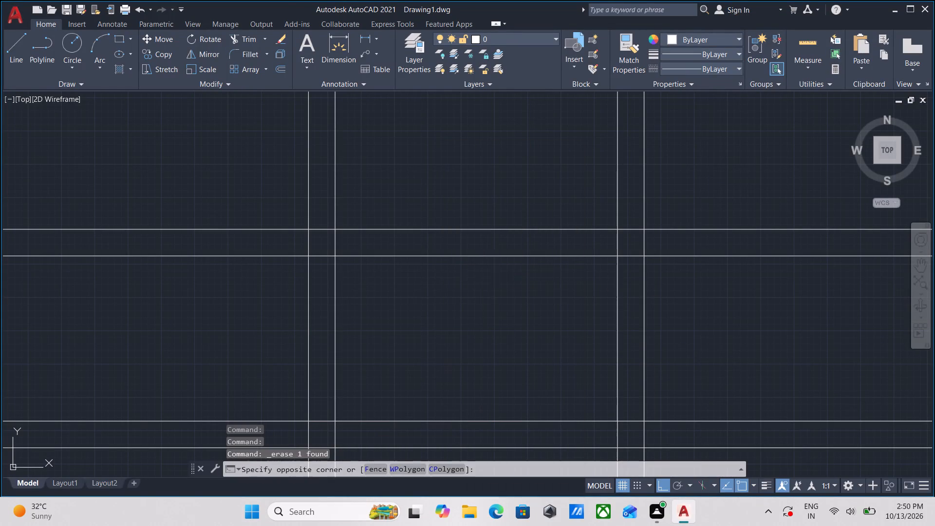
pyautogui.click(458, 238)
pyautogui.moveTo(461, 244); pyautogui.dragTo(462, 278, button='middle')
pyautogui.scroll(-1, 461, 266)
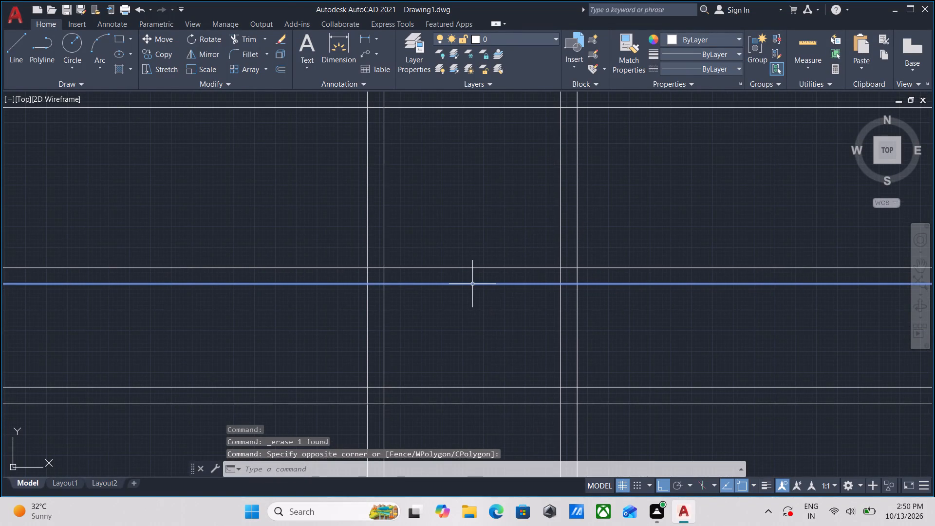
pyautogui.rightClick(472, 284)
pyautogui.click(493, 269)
# Offset the remaining upper line of that horizontal wall 7" downward to form a thinner wall pair.
pyautogui.click(478, 279)
pyautogui.click(445, 244)
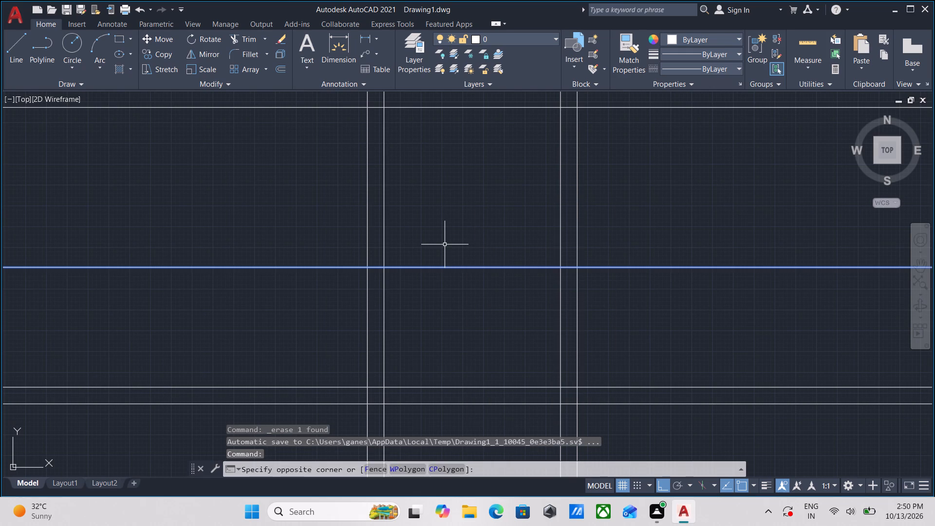
pyautogui.press('o')
pyautogui.press('Return')
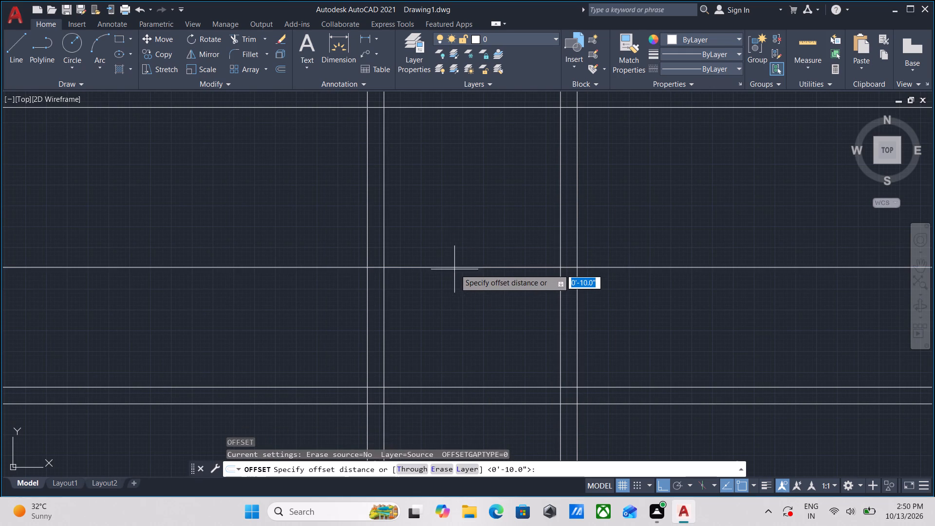
pyautogui.click(461, 266)
pyautogui.click(467, 284)
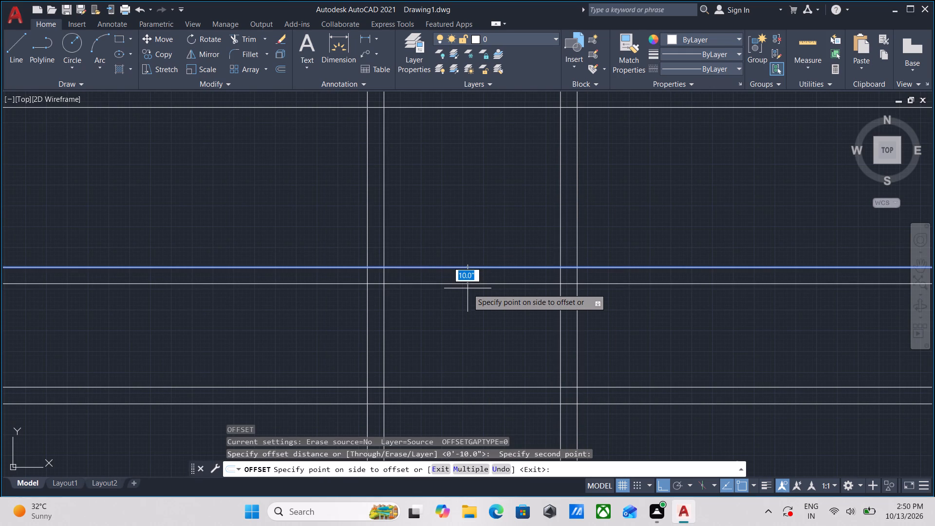
pyautogui.press('7')
pyautogui.hotkey('shift', '"')
pyautogui.press('Return')
pyautogui.press('Escape')
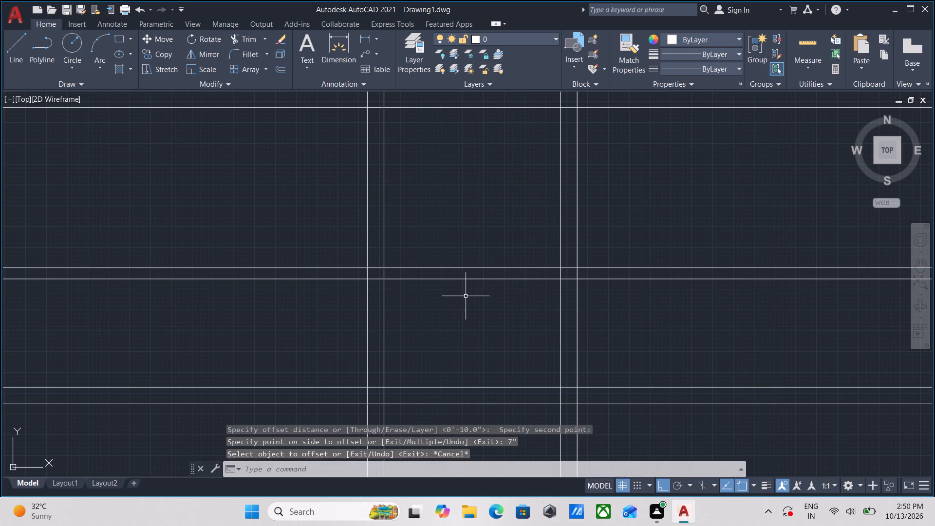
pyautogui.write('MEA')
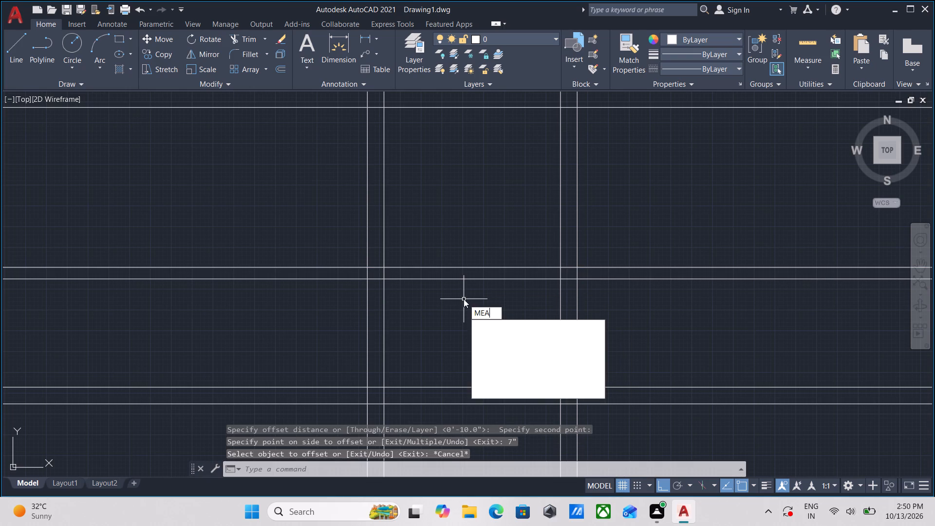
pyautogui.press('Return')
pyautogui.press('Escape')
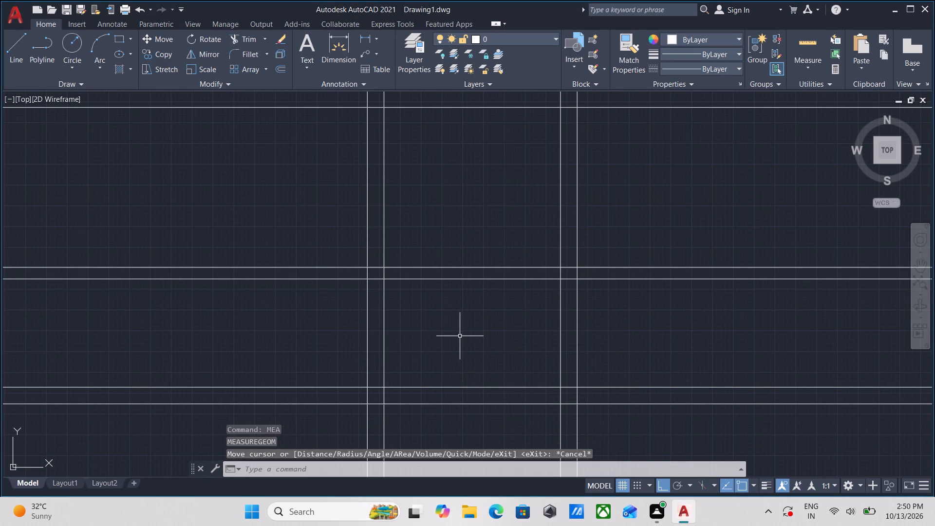
# Check the clear height between the 7" wall and the wall pair below it with a linear dimension, without placing it.
pyautogui.press('d')
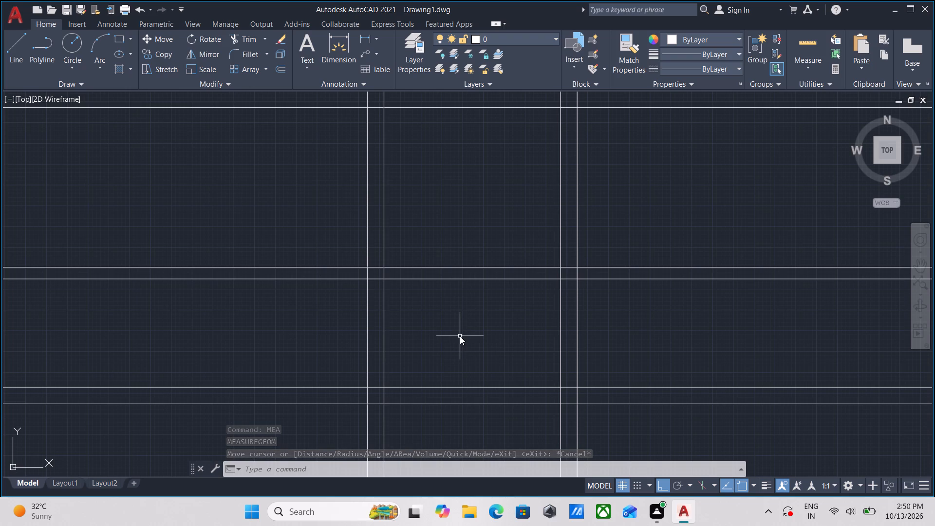
pyautogui.write('LI')
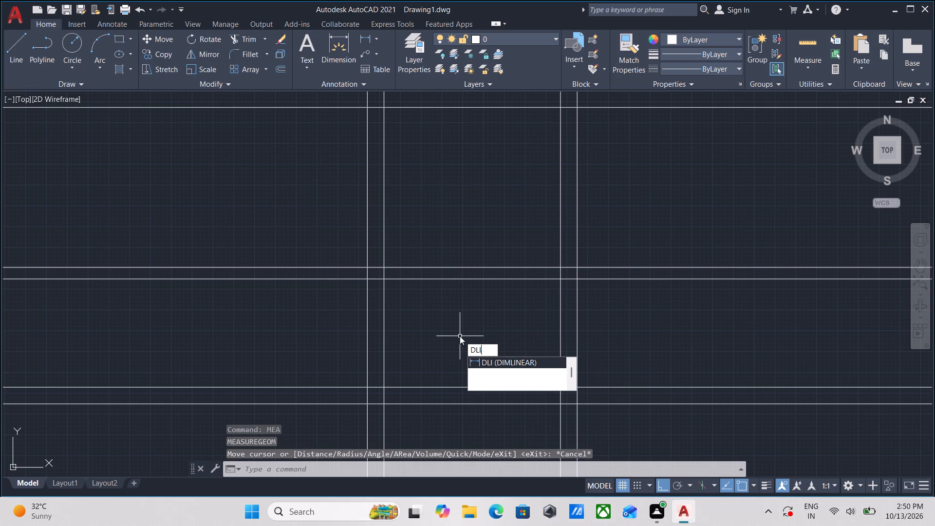
pyautogui.press('Return')
pyautogui.click(477, 280)
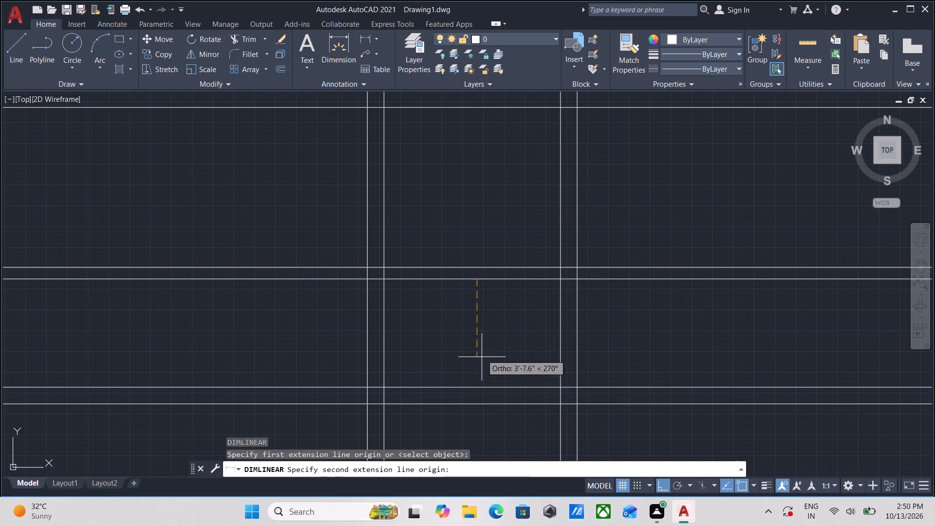
pyautogui.click(475, 387)
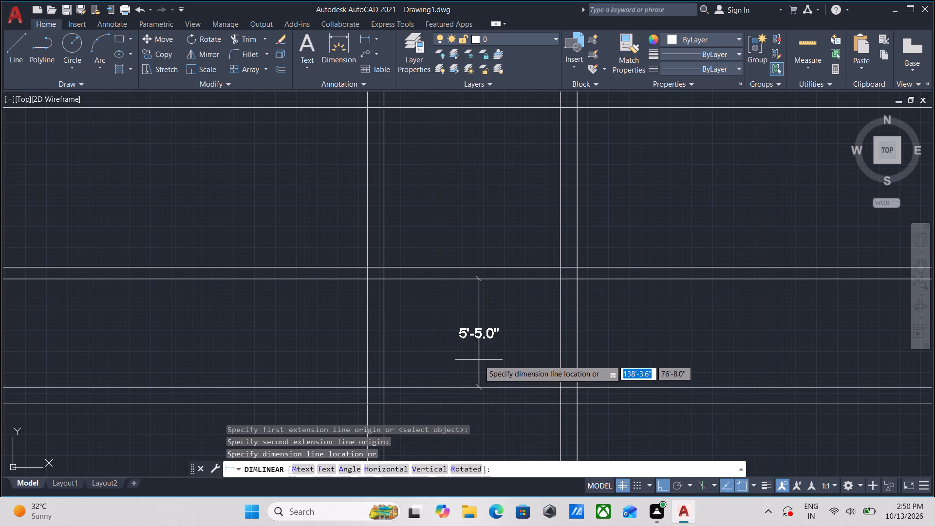
pyautogui.press('Escape')
# Trim the lines of the three horizontal wall pairs where they extend past the plan's leftmost vertical line.
pyautogui.scroll(-1, 479, 357)
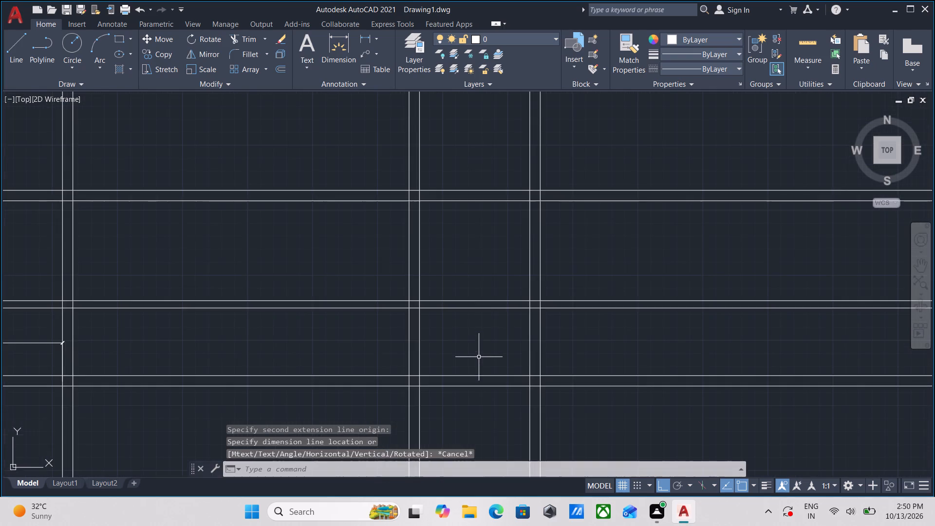
pyautogui.scroll(-1, 479, 357)
pyautogui.moveTo(479, 357); pyautogui.dragTo(591, 316, button='middle')
pyautogui.moveTo(351, 319); pyautogui.dragTo(454, 317, button='middle')
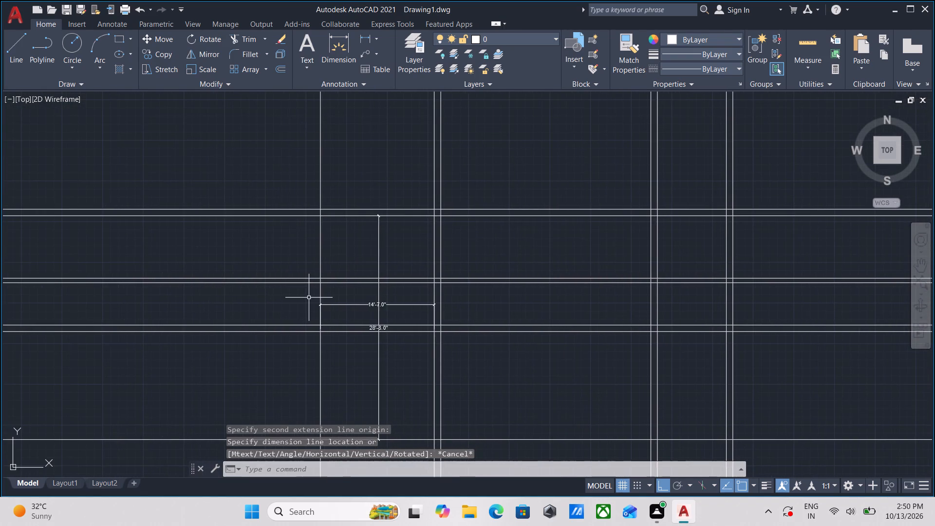
pyautogui.scroll(-1, 309, 298)
pyautogui.scroll(1, 292, 317)
pyautogui.moveTo(303, 326); pyautogui.dragTo(305, 321, button='middle')
pyautogui.moveTo(278, 343); pyautogui.dragTo(280, 338, button='middle')
pyautogui.write('TR')
pyautogui.press('Return')
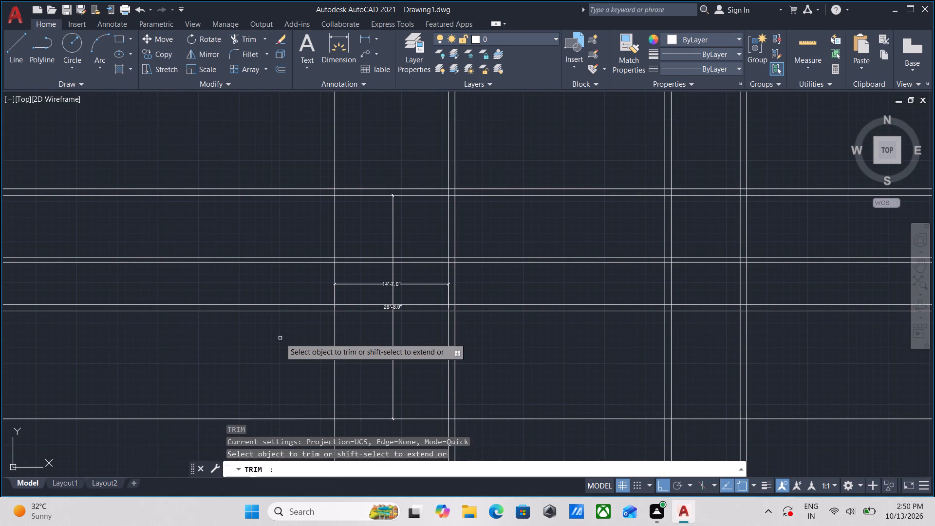
pyautogui.click(280, 338)
pyautogui.click(263, 148)
# Trim all vertical wall lines where they extend above the upper line of the top wall.
pyautogui.moveTo(268, 214); pyautogui.dragTo(229, 252, button='middle')
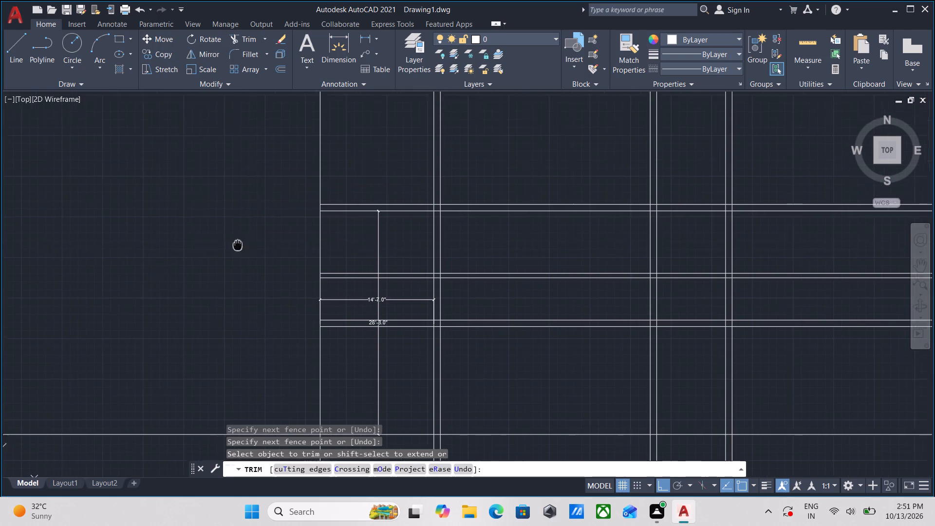
pyautogui.moveTo(229, 252); pyautogui.dragTo(226, 255, button='middle')
pyautogui.click(244, 189)
pyautogui.click(468, 189)
pyautogui.moveTo(468, 189); pyautogui.dragTo(310, 191, button='middle')
pyautogui.scroll(-1, 310, 191)
pyautogui.click(337, 188)
pyautogui.click(502, 182)
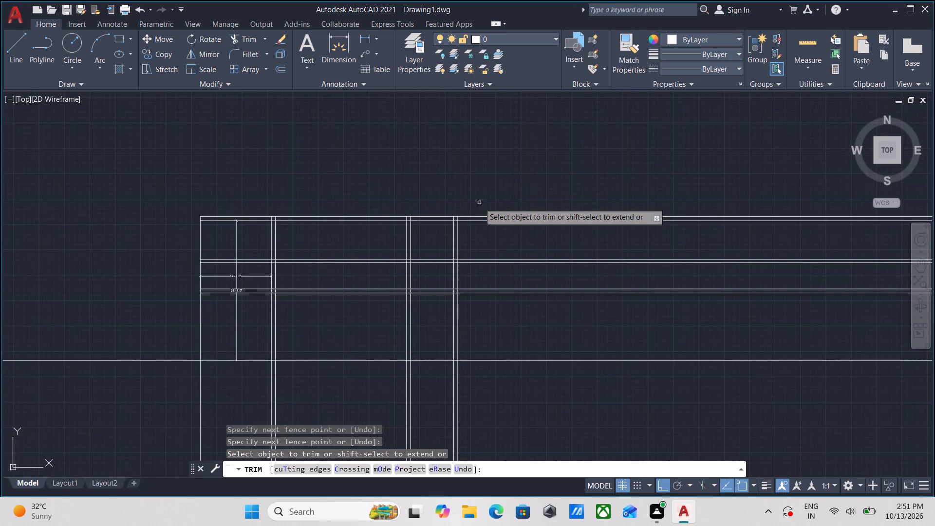
# Trim the 7" wall lines west of the third vertical wall pair so they span only the small east room.
pyautogui.scroll(3, 363, 271)
pyautogui.click(369, 267)
pyautogui.click(374, 191)
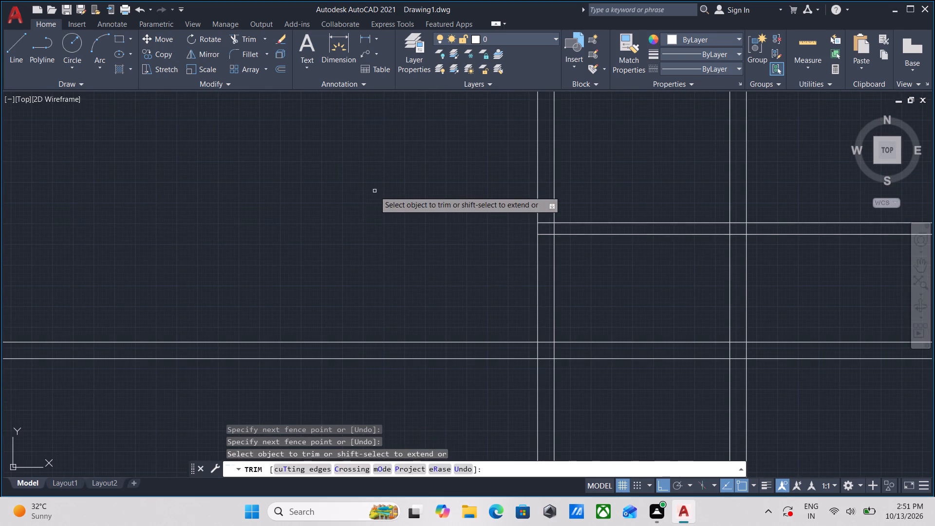
# Trim the lines of the three horizontal wall pairs where they extend past the outer line of the east wall.
pyautogui.scroll(-2, 374, 191)
pyautogui.moveTo(374, 191); pyautogui.dragTo(374, 242, button='middle')
pyautogui.click(620, 336)
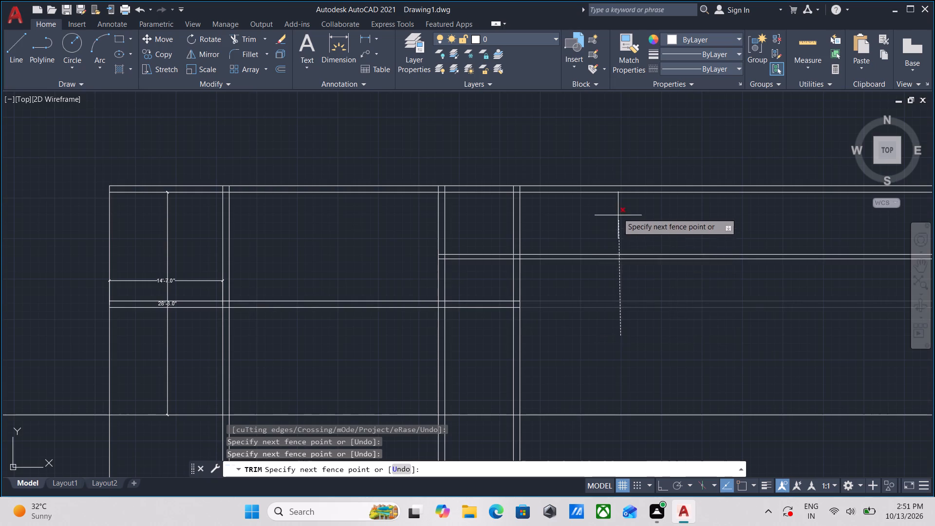
pyautogui.click(614, 163)
pyautogui.scroll(-1, 584, 249)
pyautogui.moveTo(584, 255); pyautogui.dragTo(592, 217, button='middle')
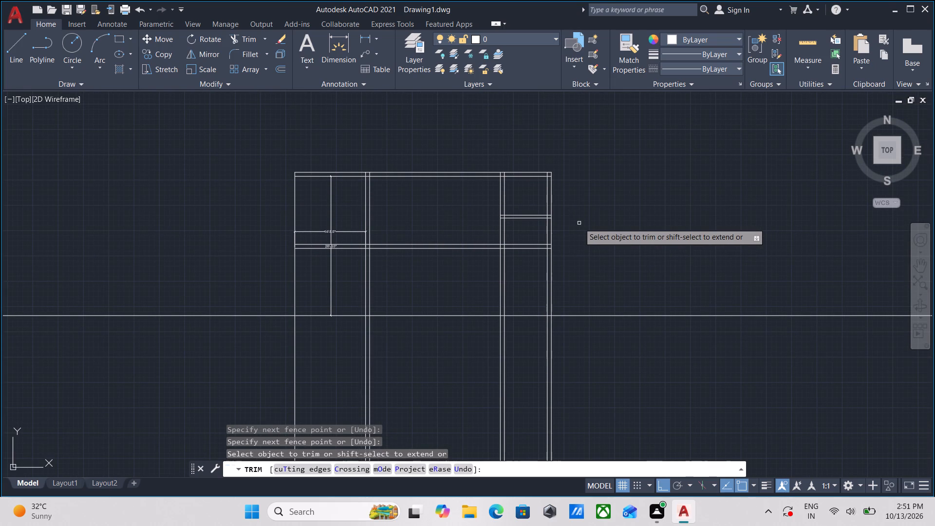
pyautogui.scroll(1, 554, 227)
pyautogui.moveTo(571, 194); pyautogui.dragTo(563, 257, button='middle')
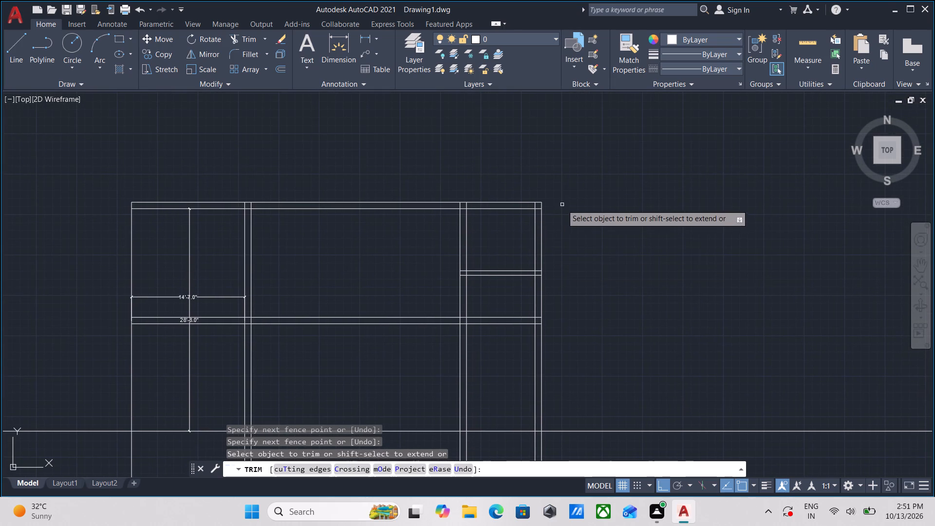
pyautogui.press('Escape')
# Quick-measure the northeast room's clear height between the top wall and the 7" wall.
pyautogui.moveTo(561, 205); pyautogui.dragTo(573, 331, button='middle')
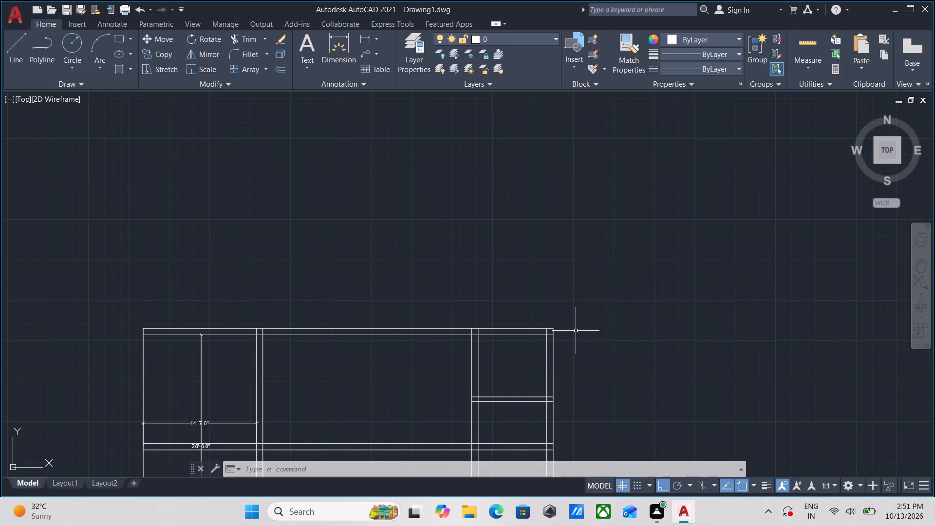
pyautogui.scroll(1, 524, 352)
pyautogui.scroll(-1, 524, 352)
pyautogui.moveTo(524, 352); pyautogui.dragTo(492, 249, button='middle')
pyautogui.scroll(1, 520, 341)
pyautogui.scroll(-1, 439, 338)
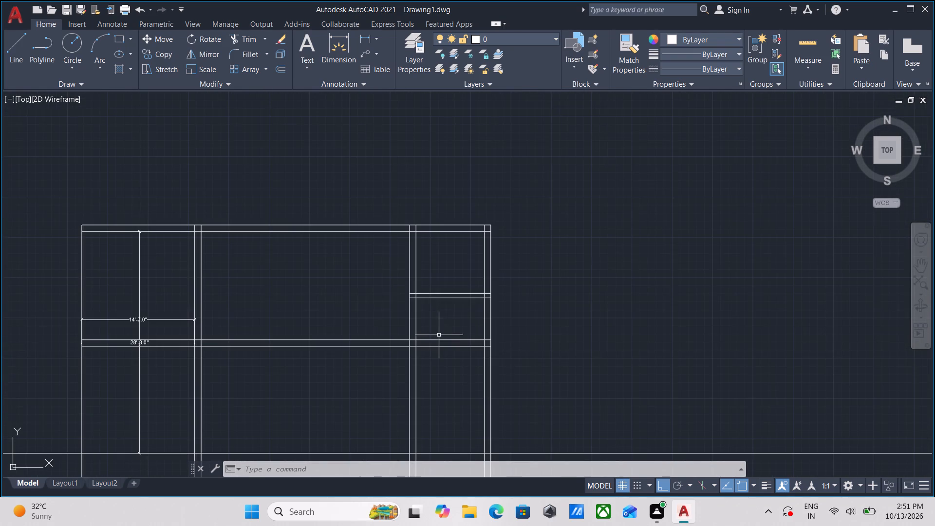
pyautogui.moveTo(450, 312); pyautogui.dragTo(394, 328, button='middle')
pyautogui.scroll(1, 394, 264)
pyautogui.moveTo(388, 264); pyautogui.dragTo(320, 264, button='middle')
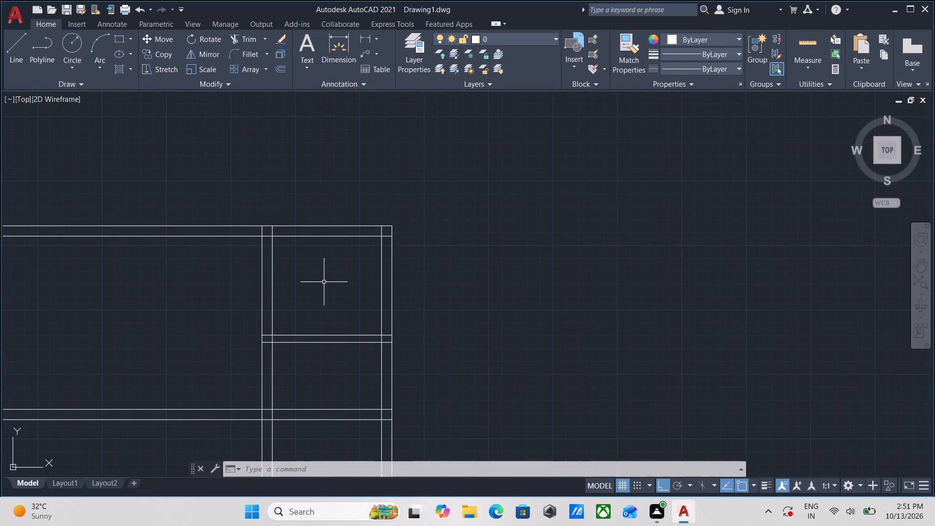
pyautogui.scroll(-1, 324, 282)
pyautogui.moveTo(324, 283); pyautogui.dragTo(332, 269, button='middle')
pyautogui.scroll(2, 328, 271)
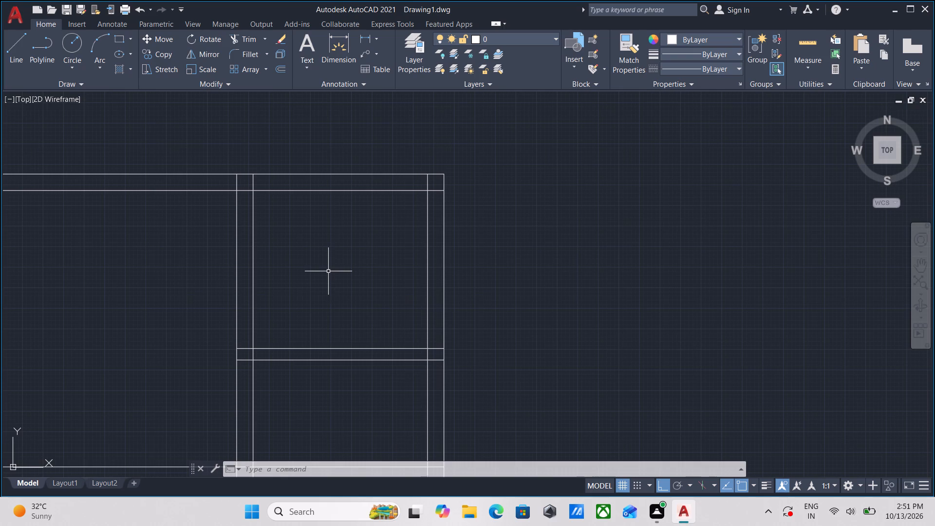
pyautogui.write('MEA')
pyautogui.press('Return')
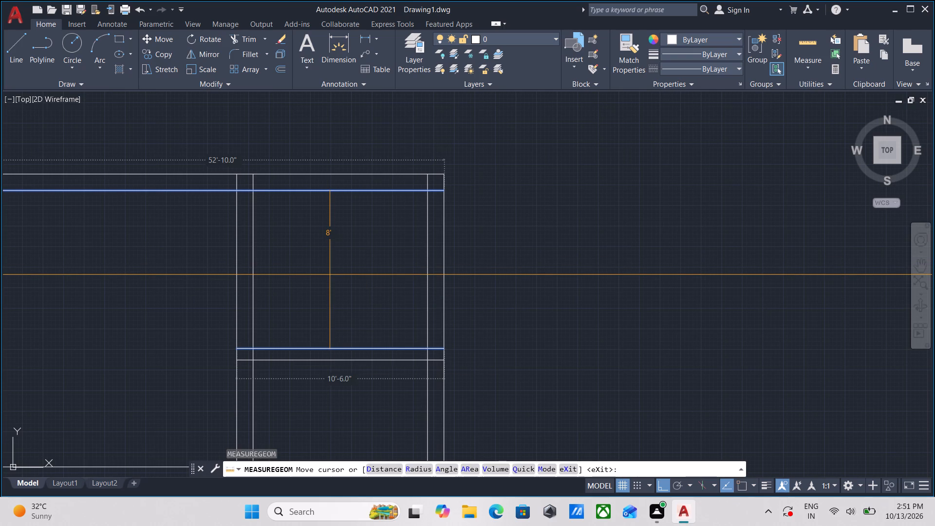
pyautogui.press('Escape')
# Trim the single bottom horizontal line where it extends beyond the plan's outer east and west lines.
pyautogui.scroll(-3, 348, 289)
pyautogui.moveTo(348, 289); pyautogui.dragTo(362, 253, button='middle')
pyautogui.scroll(2, 342, 290)
pyautogui.scroll(-1, 348, 286)
pyautogui.moveTo(348, 286); pyautogui.dragTo(353, 267, button='middle')
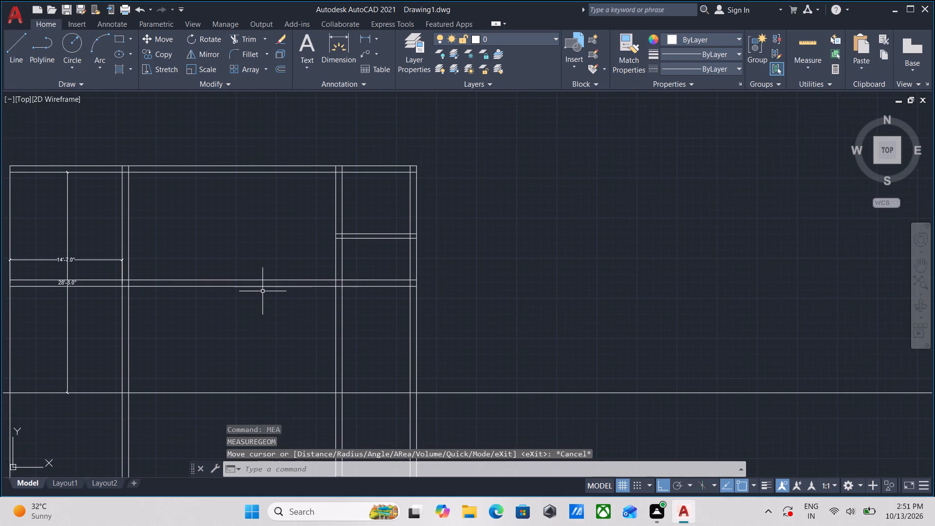
pyautogui.moveTo(262, 291); pyautogui.dragTo(314, 259, button='middle')
pyautogui.scroll(-1, 321, 263)
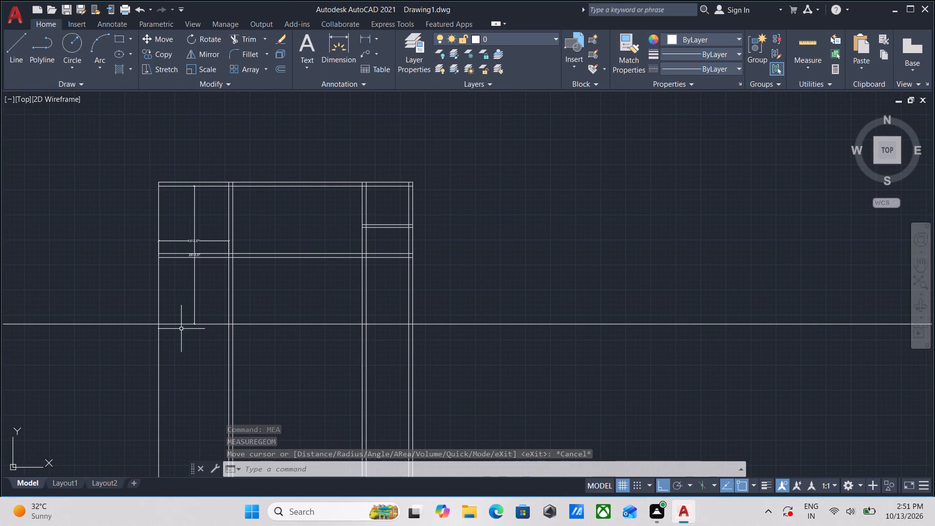
pyautogui.scroll(1, 446, 369)
pyautogui.moveTo(477, 349); pyautogui.dragTo(498, 363, button='middle')
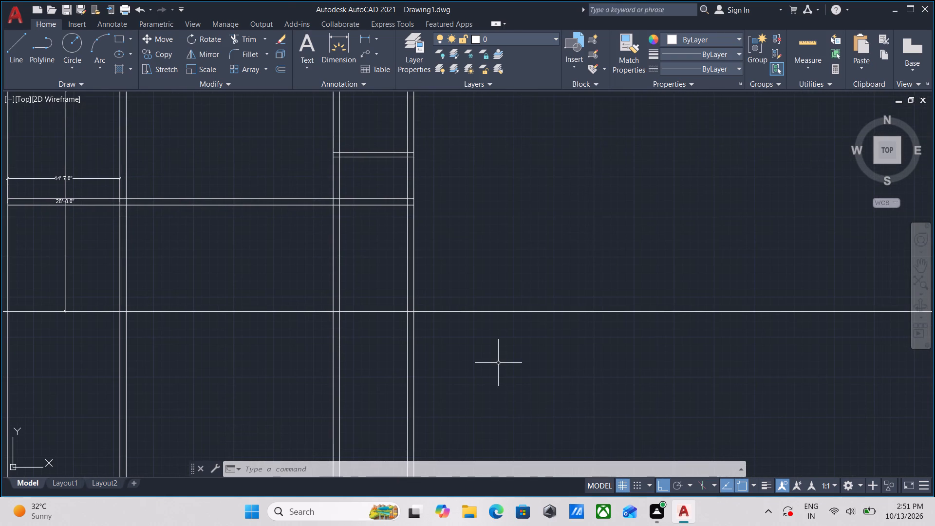
pyautogui.write('TR')
pyautogui.press('Return')
pyautogui.click(504, 360)
pyautogui.click(515, 260)
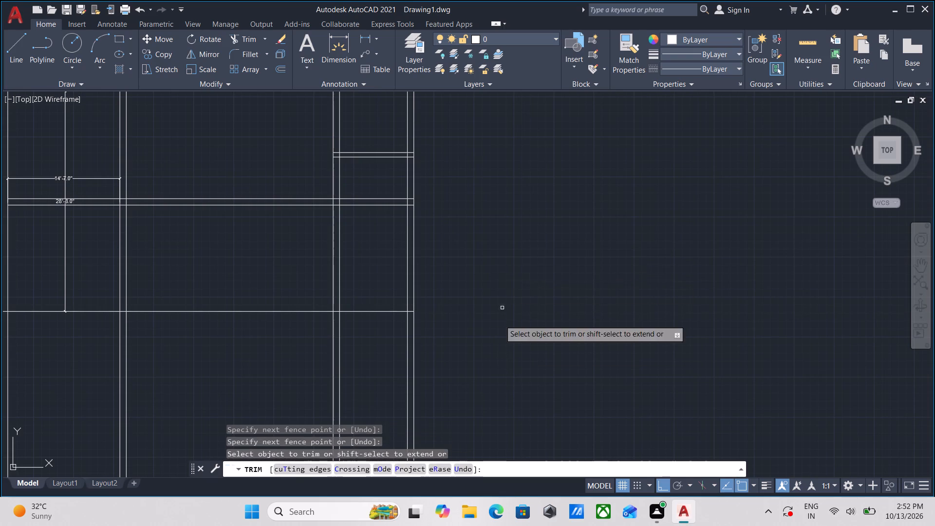
pyautogui.moveTo(503, 320); pyautogui.dragTo(670, 281, button='middle')
pyautogui.moveTo(312, 337); pyautogui.dragTo(451, 336, button='middle')
pyautogui.moveTo(199, 303); pyautogui.dragTo(202, 294)
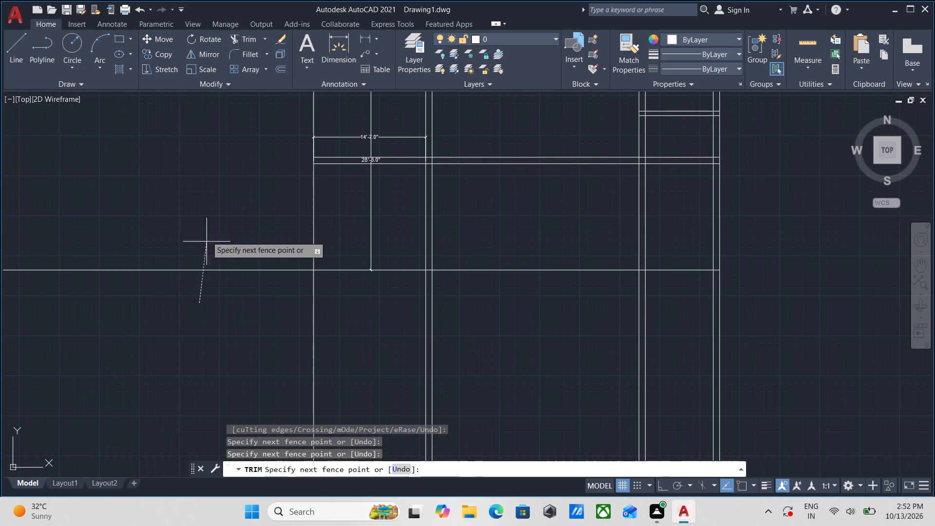
pyautogui.click(206, 230)
# Trim all vertical wall lines where they extend below the plan's bottom horizontal line.
pyautogui.scroll(-1, 224, 288)
pyautogui.click(624, 336)
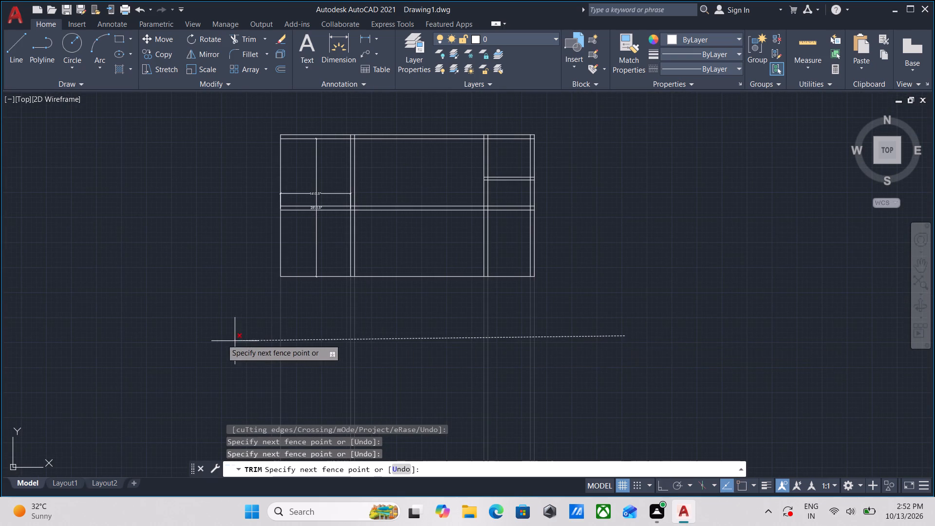
pyautogui.click(233, 340)
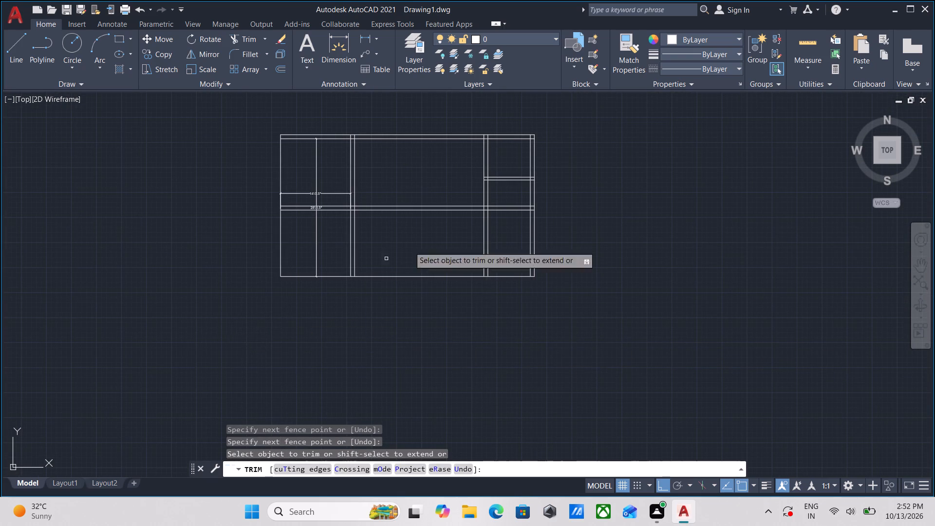
pyautogui.scroll(2, 404, 243)
pyautogui.moveTo(404, 243); pyautogui.dragTo(354, 319, button='middle')
pyautogui.press('Escape')
# Examine the trimmed plan, especially the small east rooms and the wall junctions around them.
pyautogui.moveTo(380, 300); pyautogui.dragTo(350, 332, button='middle')
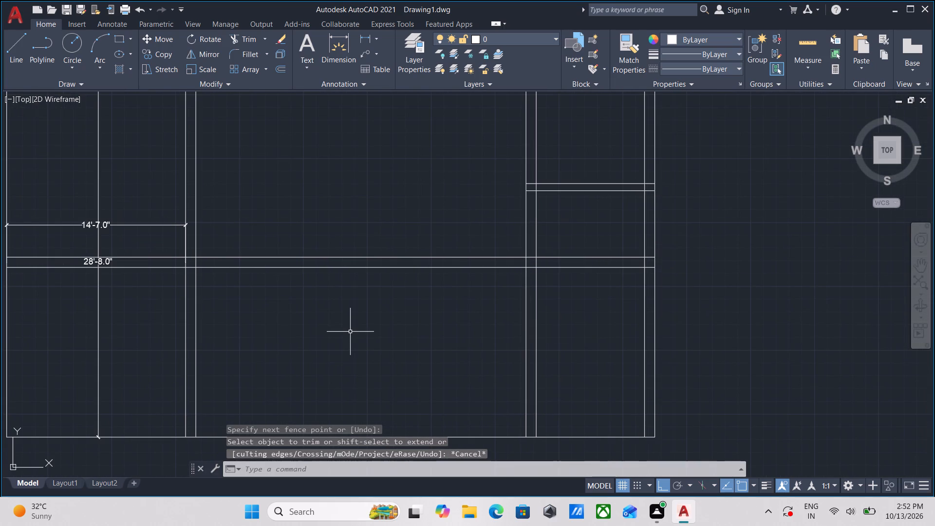
pyautogui.moveTo(389, 310); pyautogui.dragTo(335, 366, button='middle')
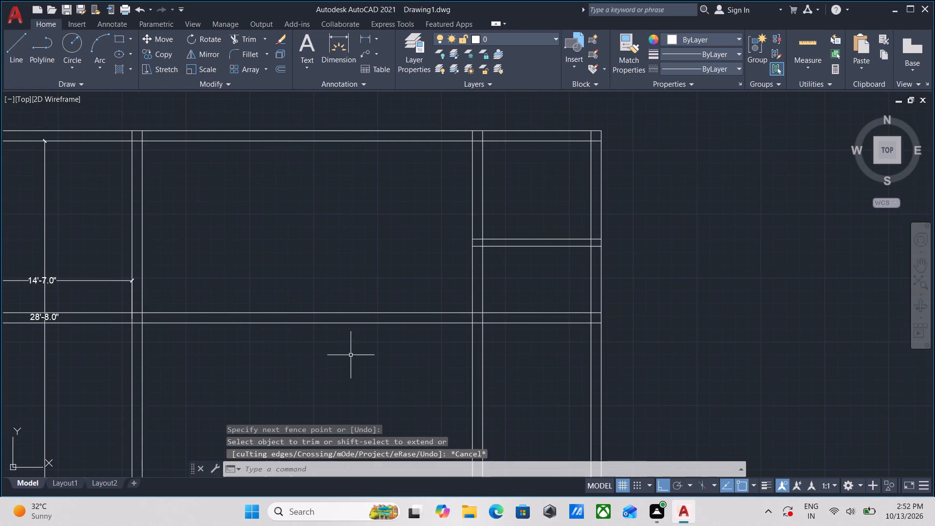
pyautogui.scroll(-1, 355, 352)
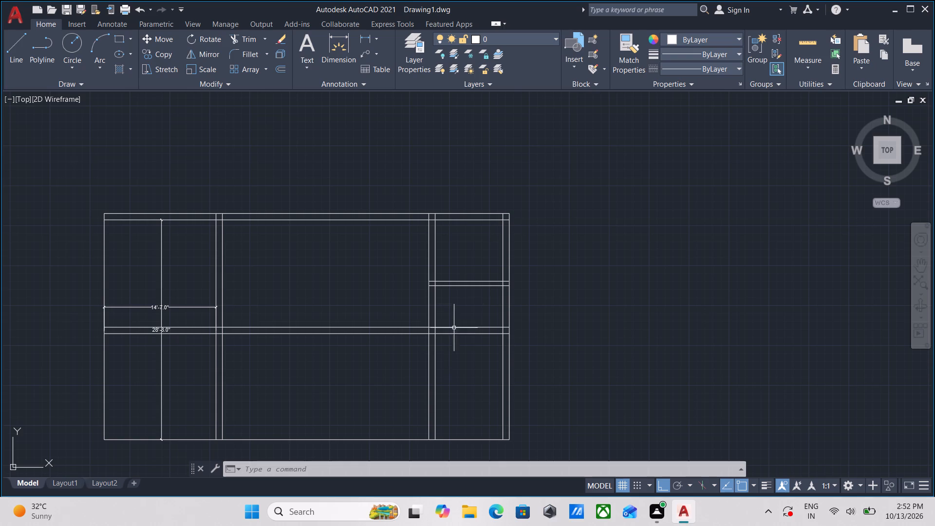
pyautogui.scroll(3, 460, 279)
pyautogui.moveTo(462, 324); pyautogui.dragTo(466, 273, button='middle')
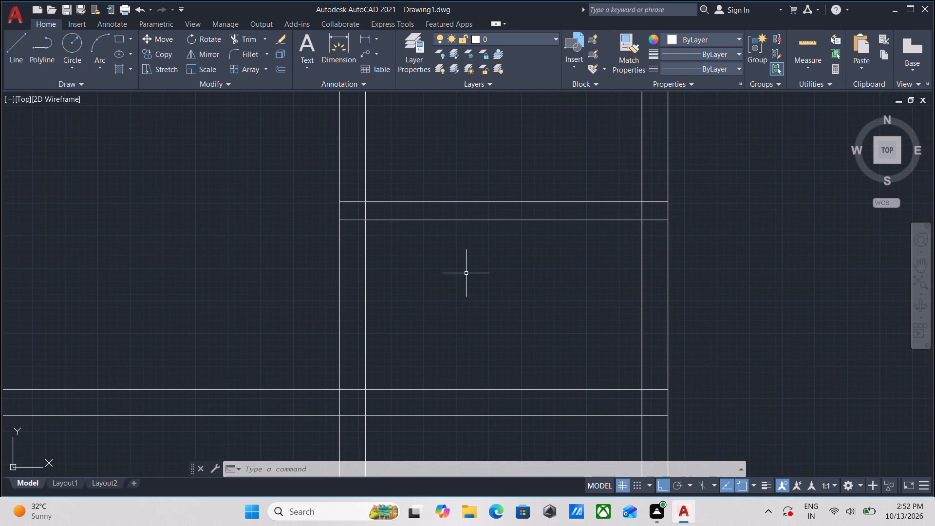
pyautogui.moveTo(476, 333); pyautogui.dragTo(479, 323, button='middle')
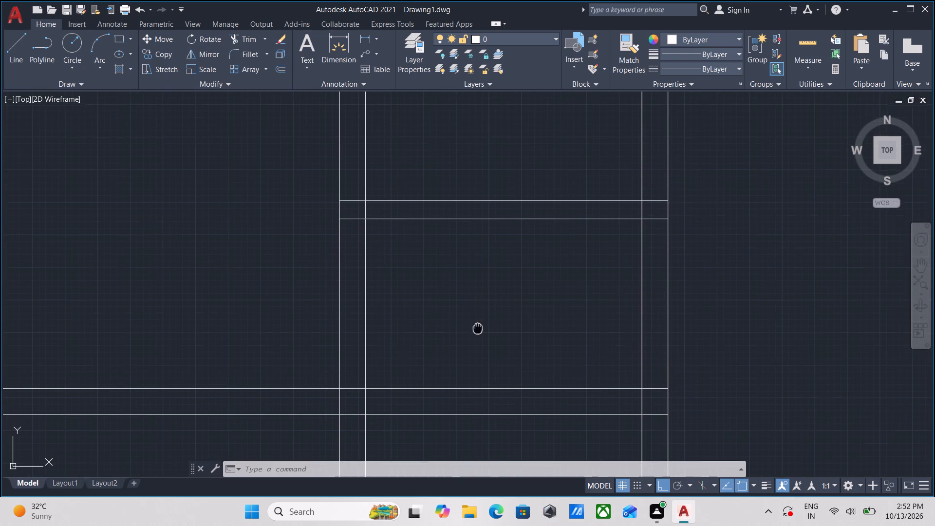
pyautogui.moveTo(479, 323); pyautogui.dragTo(487, 297, button='middle')
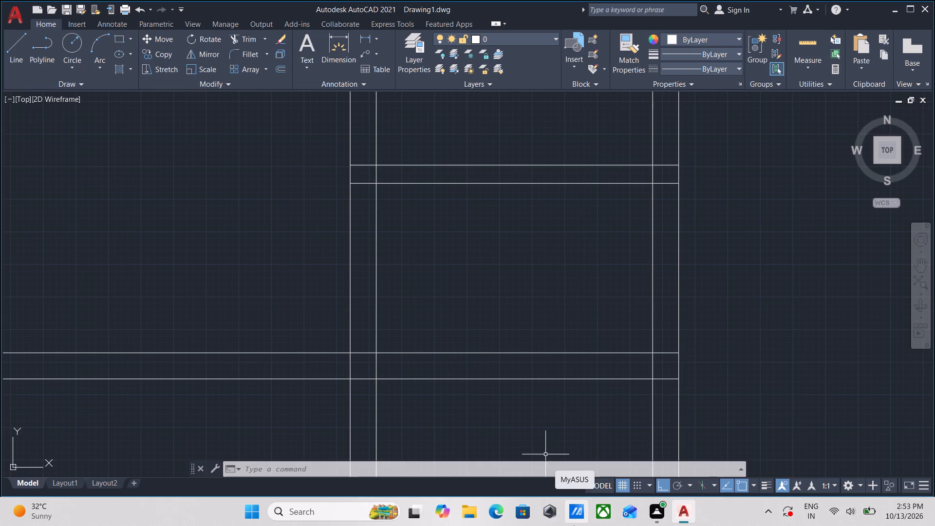
pyautogui.scroll(-2, 610, 384)
pyautogui.scroll(1, 604, 354)
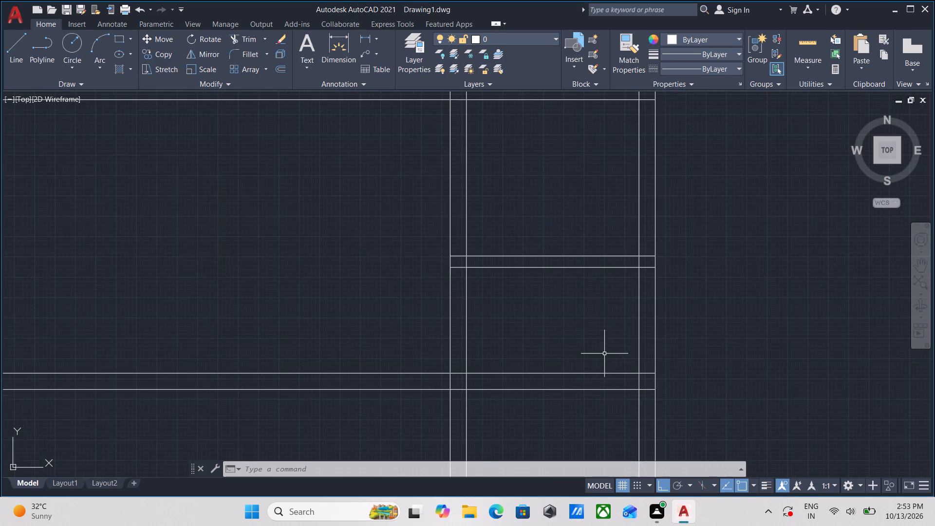
pyautogui.scroll(-1, 601, 355)
pyautogui.moveTo(601, 355); pyautogui.dragTo(525, 357, button='middle')
pyautogui.scroll(2, 579, 305)
pyautogui.scroll(-1, 462, 357)
pyautogui.moveTo(464, 352); pyautogui.dragTo(493, 318, button='middle')
pyautogui.scroll(-1, 462, 365)
pyautogui.moveTo(462, 365); pyautogui.dragTo(494, 312, button='middle')
pyautogui.scroll(-1, 493, 315)
pyautogui.moveTo(493, 315); pyautogui.dragTo(486, 336, button='middle')
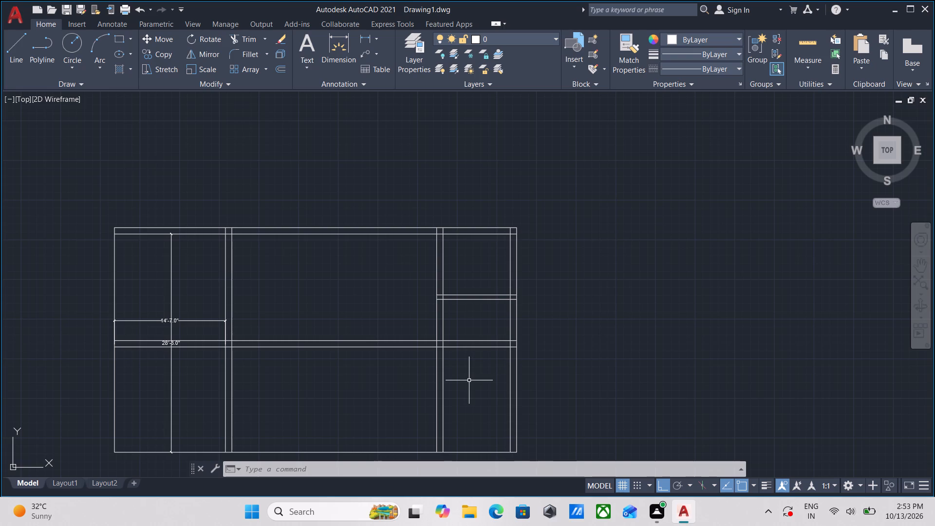
pyautogui.scroll(1, 481, 335)
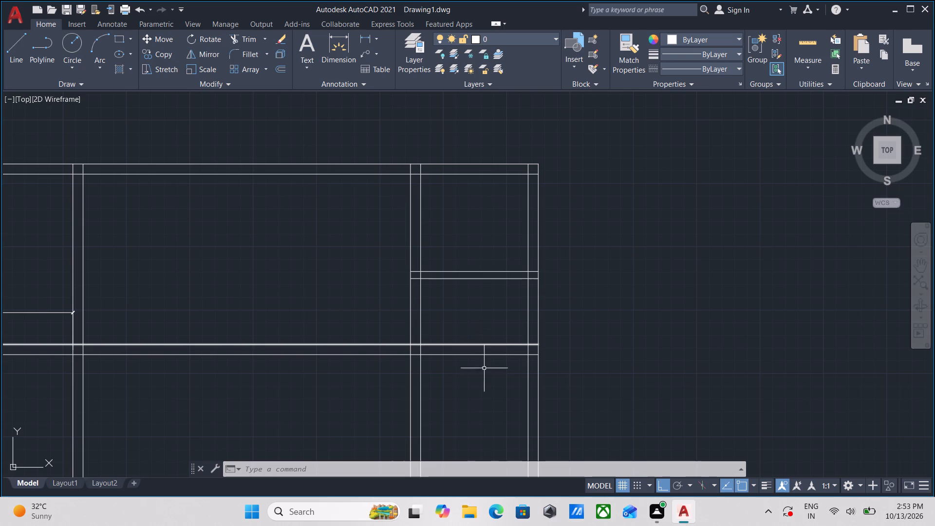
pyautogui.moveTo(483, 375); pyautogui.dragTo(490, 358, button='middle')
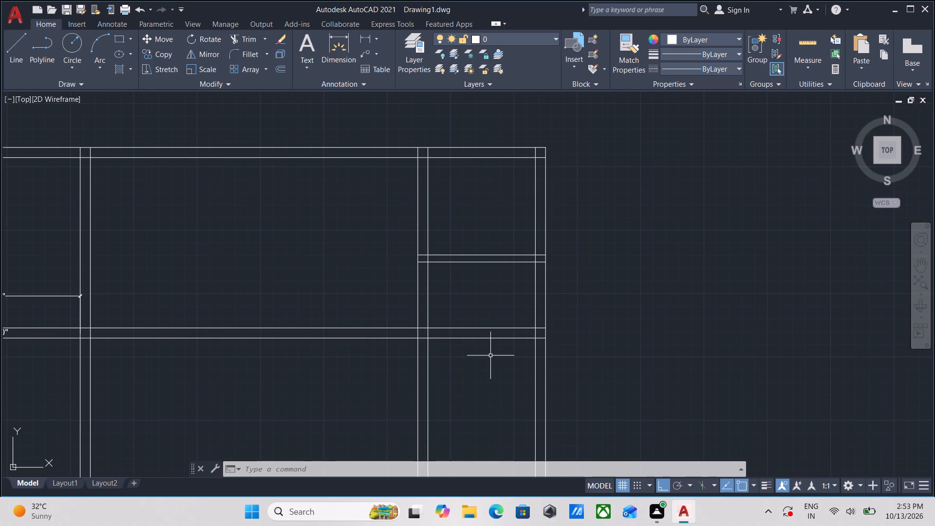
# Offset the lower line of the full-width middle horizontal wall 5'5" downward.
pyautogui.scroll(2, 490, 356)
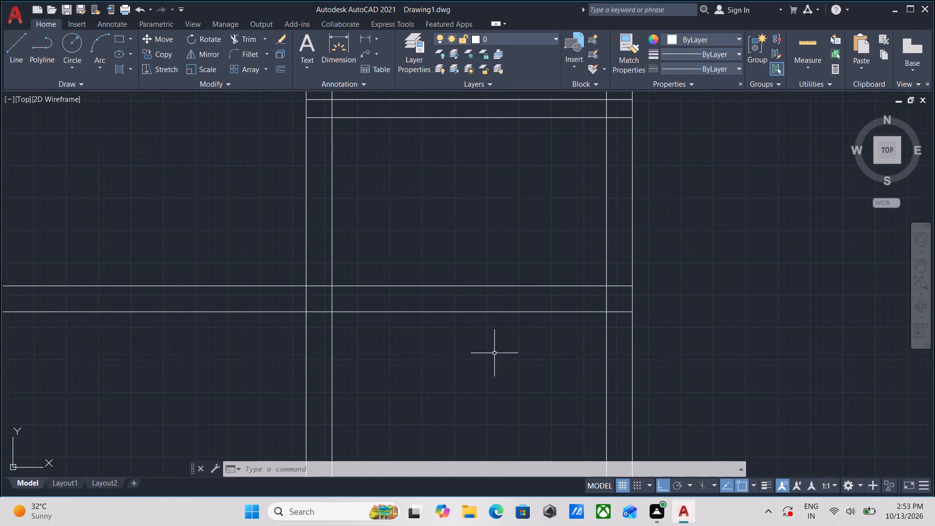
pyautogui.click(494, 353)
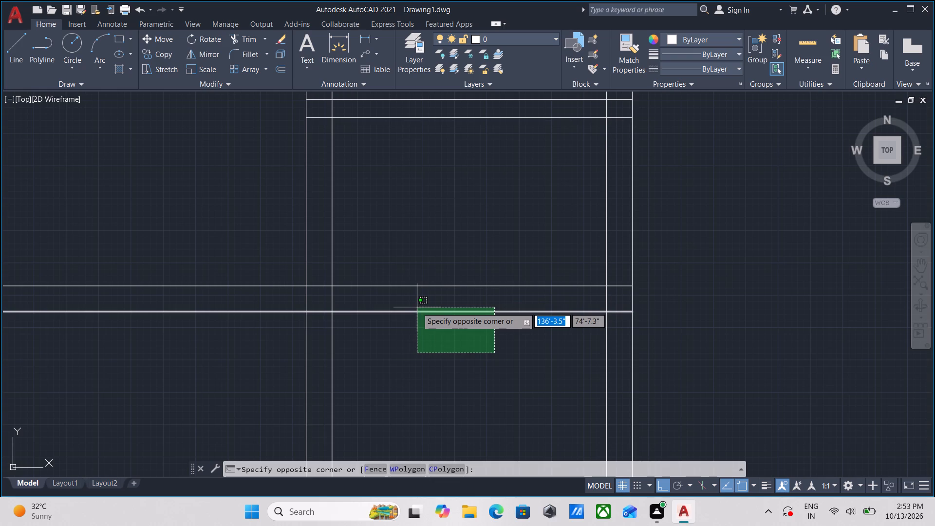
pyautogui.click(417, 307)
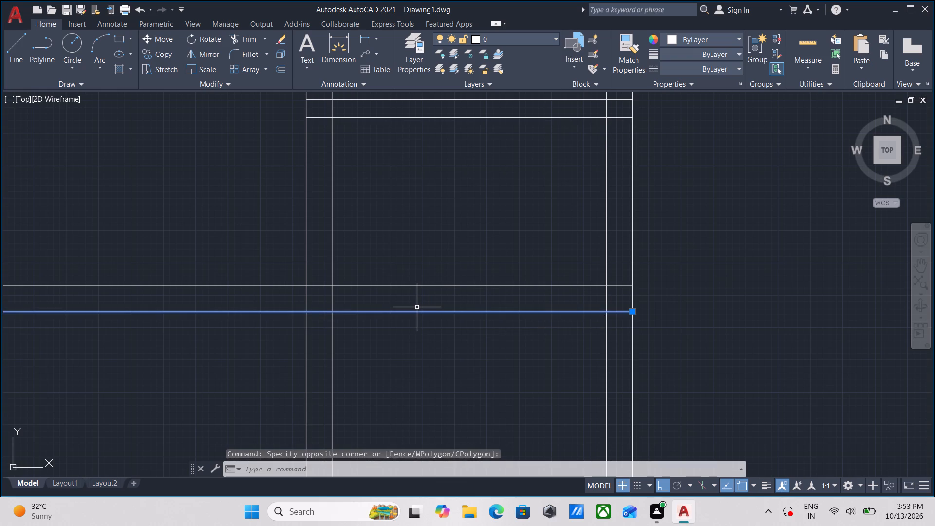
pyautogui.press('o')
pyautogui.press('Return')
pyautogui.click(434, 314)
pyautogui.click(428, 386)
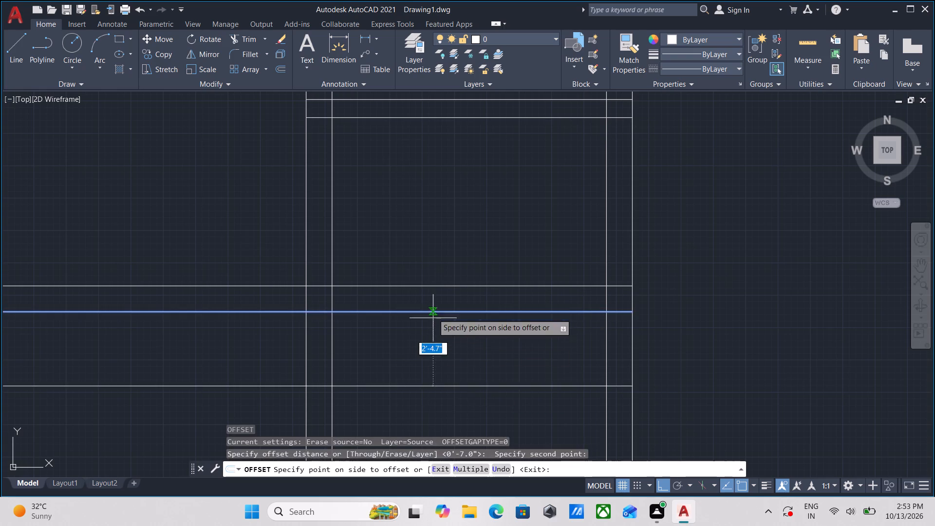
pyautogui.moveTo(433, 416); pyautogui.dragTo(451, 343, button='middle')
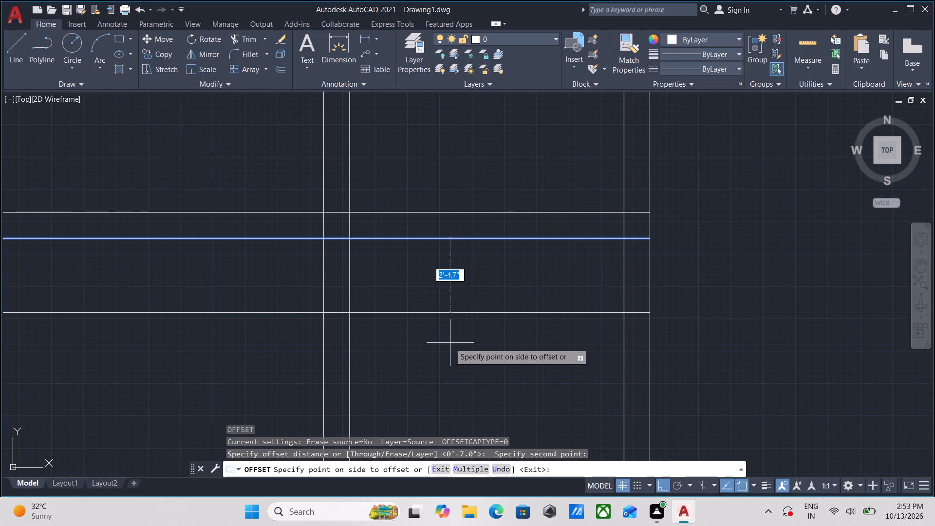
pyautogui.press('5')
pyautogui.press("'")
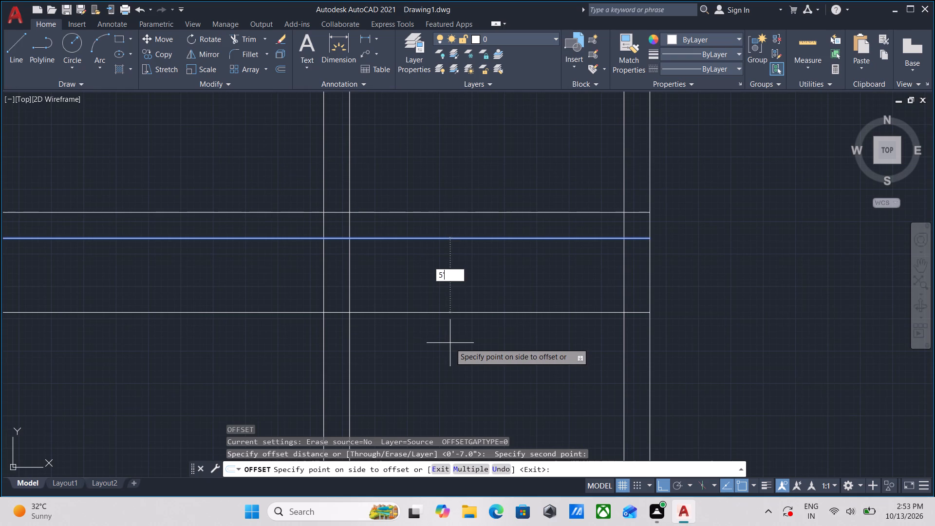
pyautogui.press('5')
pyautogui.press('Return')
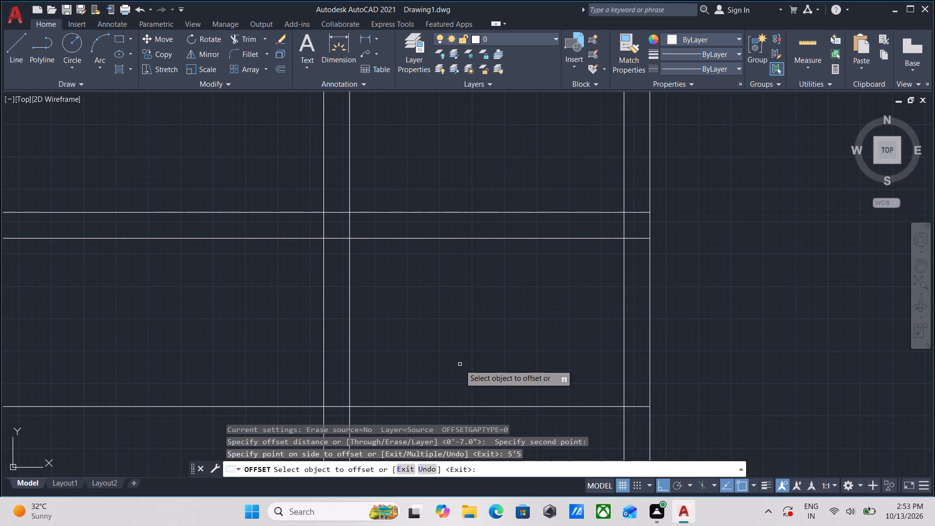
# Offset the new horizontal line 7" downward to form a full-width 7" wall.
pyautogui.scroll(-2, 475, 408)
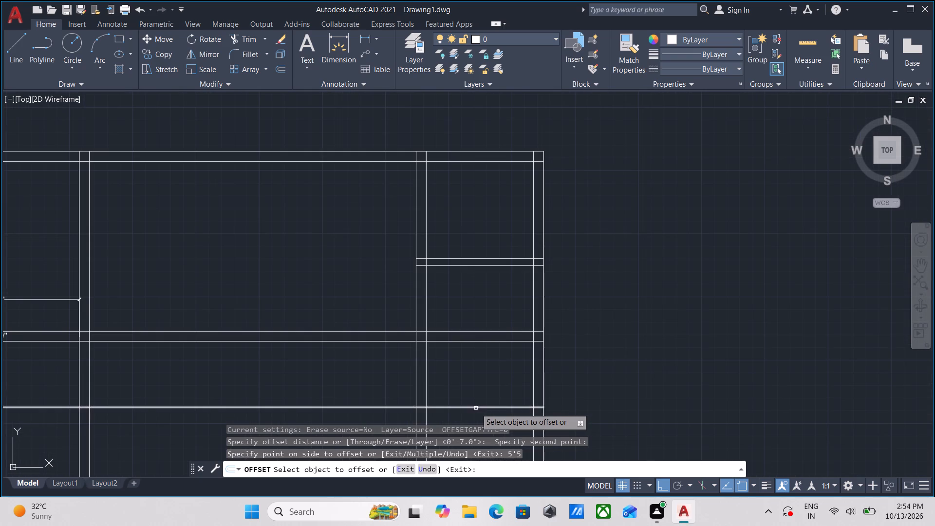
pyautogui.moveTo(487, 392); pyautogui.dragTo(509, 343, button='middle')
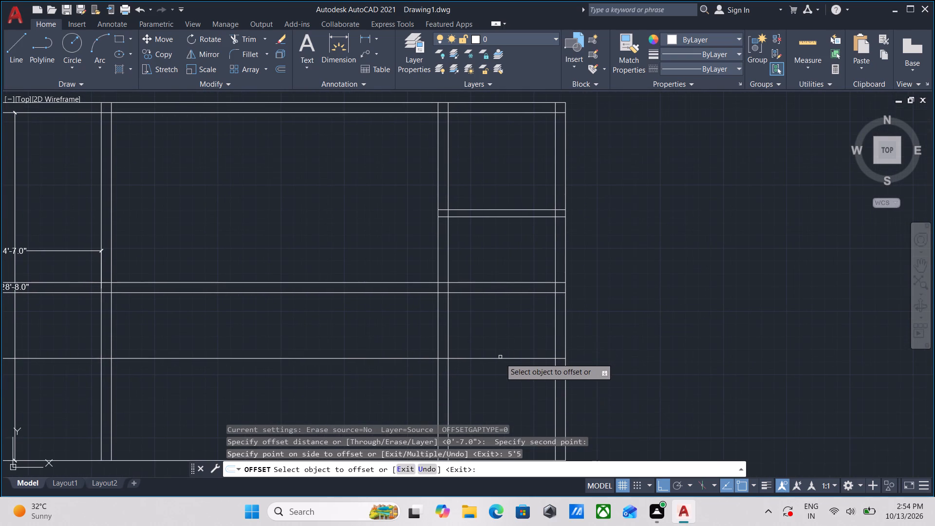
pyautogui.click(502, 359)
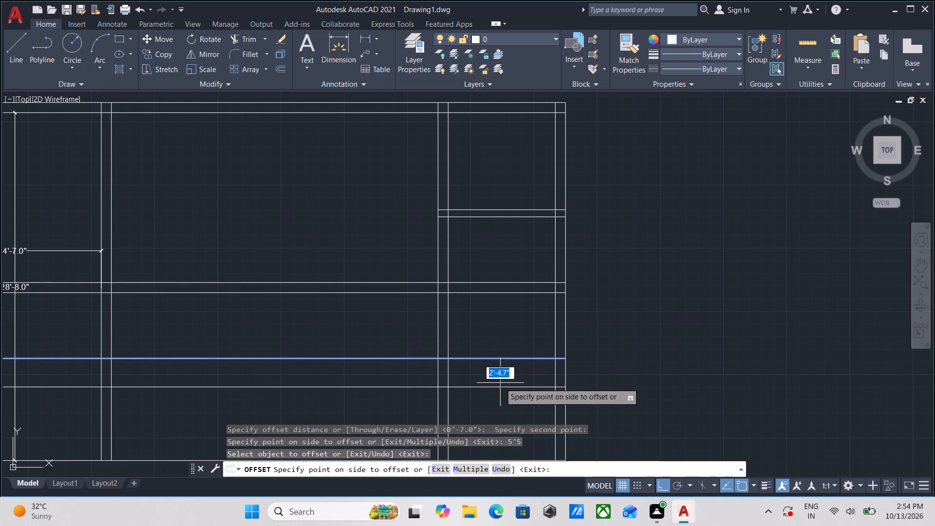
pyautogui.press('7')
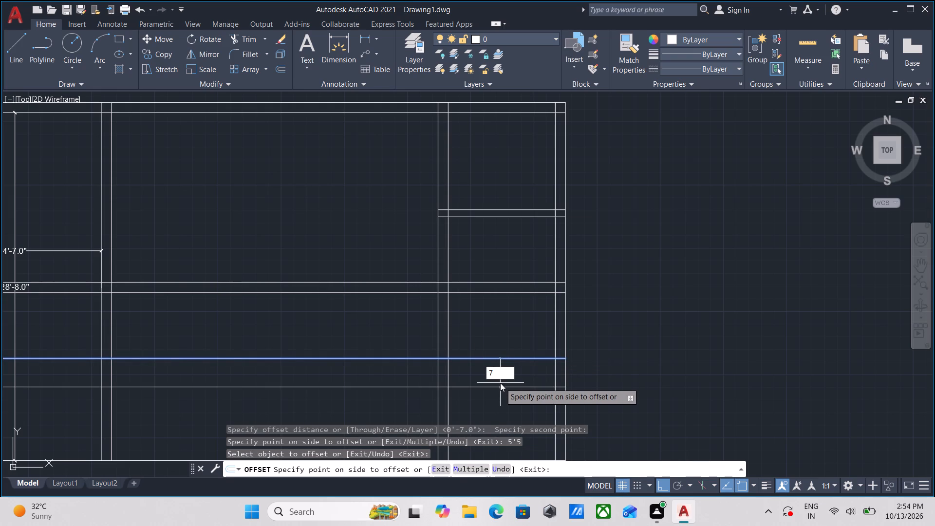
pyautogui.hotkey('shift', '"')
pyautogui.press('Return')
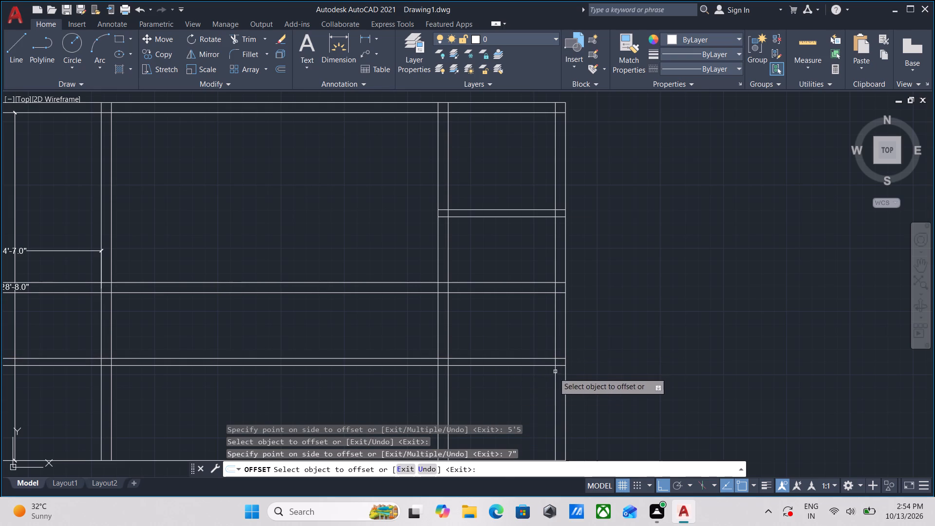
pyautogui.moveTo(525, 387); pyautogui.dragTo(545, 349, button='middle')
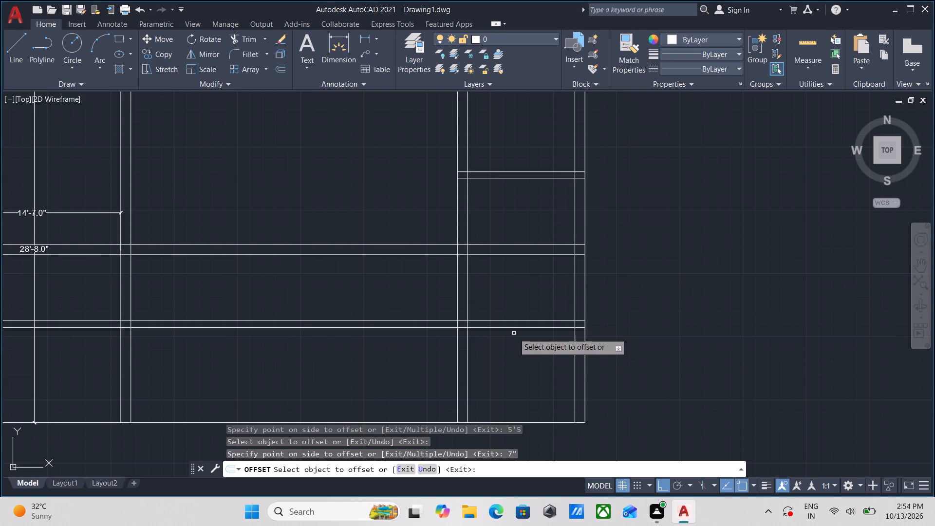
pyautogui.scroll(-1, 535, 285)
pyautogui.scroll(1, 513, 323)
pyautogui.press('Escape')
# Quick-measure the southeast room's clear width and height below the new 7" wall.
pyautogui.scroll(1, 519, 352)
pyautogui.moveTo(520, 352); pyautogui.dragTo(524, 343, button='middle')
pyautogui.write('MEA')
pyautogui.press('Return')
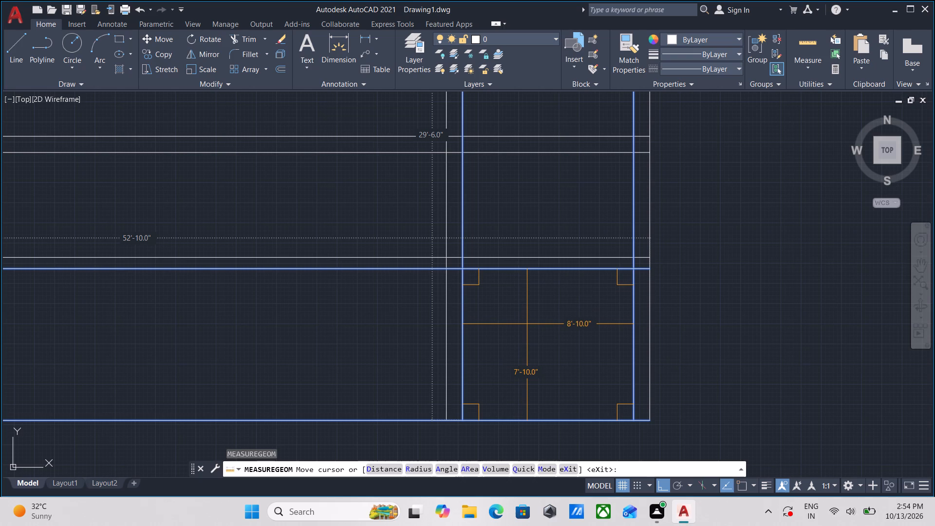
pyautogui.scroll(-3, 503, 342)
pyautogui.moveTo(503, 342); pyautogui.dragTo(531, 317, button='middle')
pyautogui.press('Escape')
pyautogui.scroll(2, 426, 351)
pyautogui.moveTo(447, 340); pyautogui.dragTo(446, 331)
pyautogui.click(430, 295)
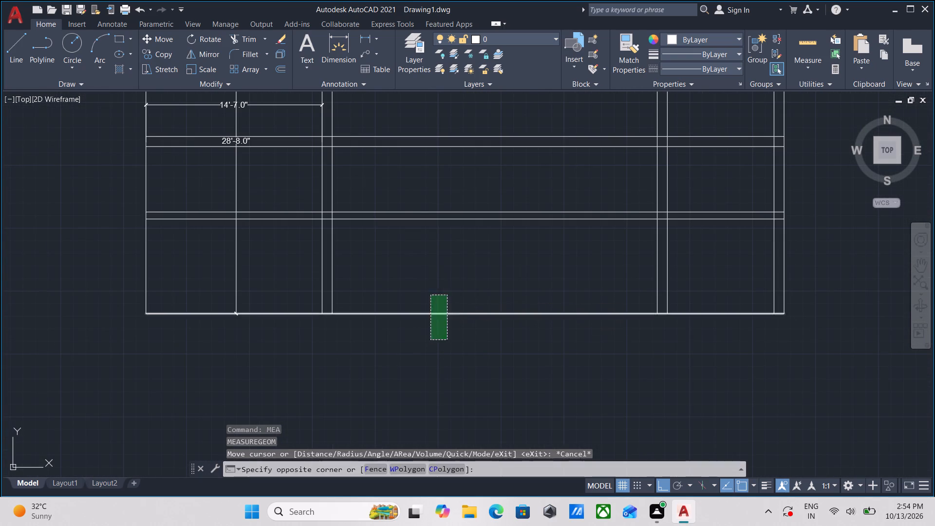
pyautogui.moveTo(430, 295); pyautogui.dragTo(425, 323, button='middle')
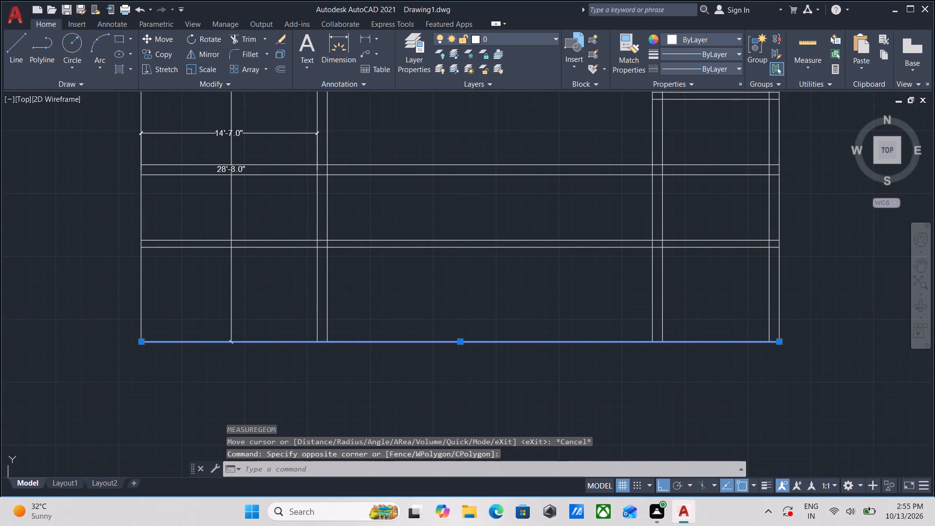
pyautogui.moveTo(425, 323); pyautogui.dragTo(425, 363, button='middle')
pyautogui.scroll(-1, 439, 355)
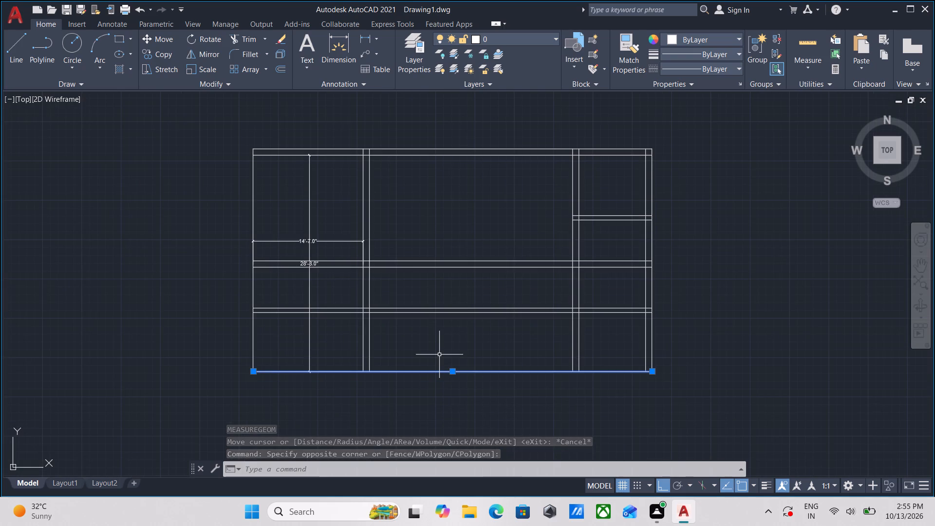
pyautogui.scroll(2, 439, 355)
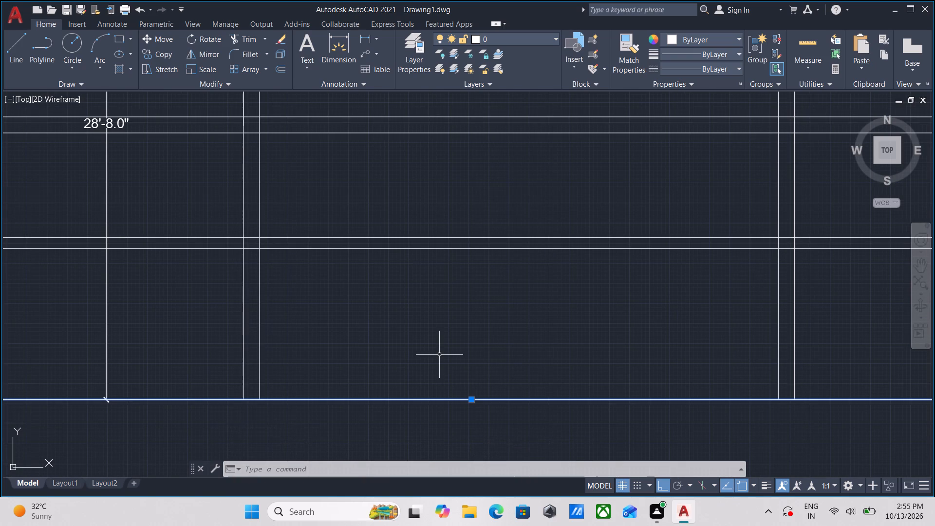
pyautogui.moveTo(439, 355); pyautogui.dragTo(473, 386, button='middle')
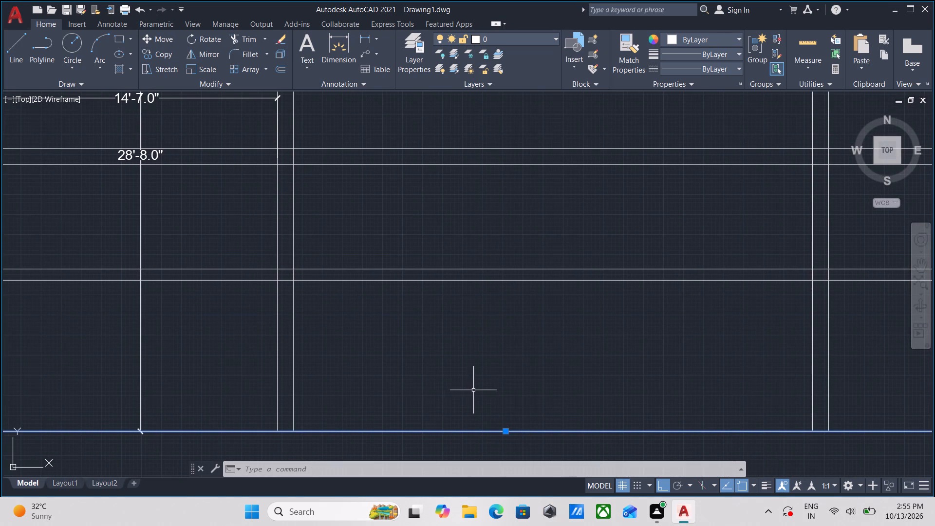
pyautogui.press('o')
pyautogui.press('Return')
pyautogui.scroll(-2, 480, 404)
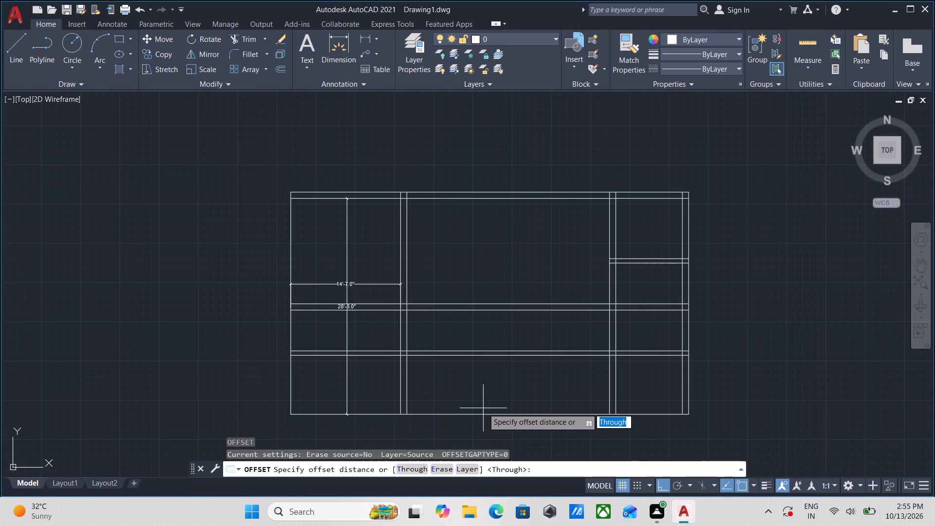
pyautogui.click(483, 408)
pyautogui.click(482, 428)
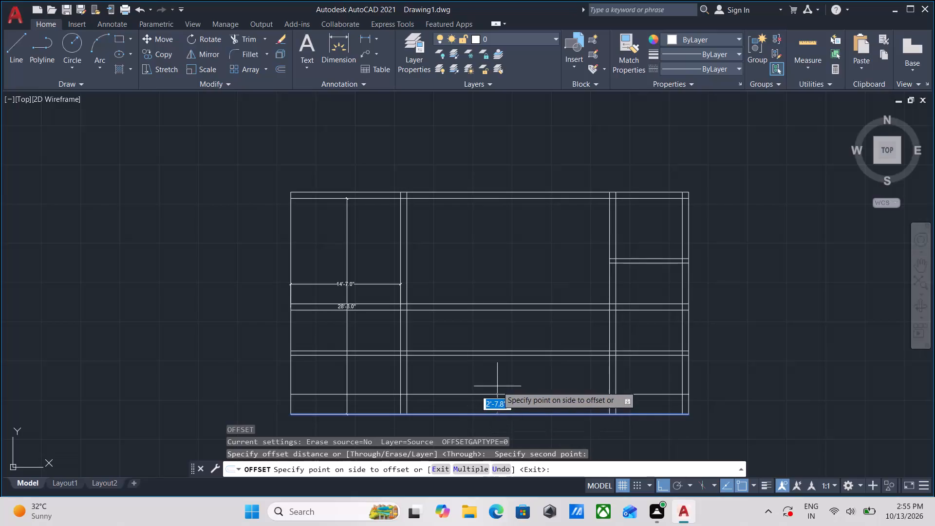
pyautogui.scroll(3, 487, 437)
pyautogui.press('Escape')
# Offset the plan's bottom horizontal line 10" downward to form the outer bottom wall.
pyautogui.moveTo(502, 396); pyautogui.dragTo(511, 294, button='middle')
pyautogui.scroll(2, 516, 322)
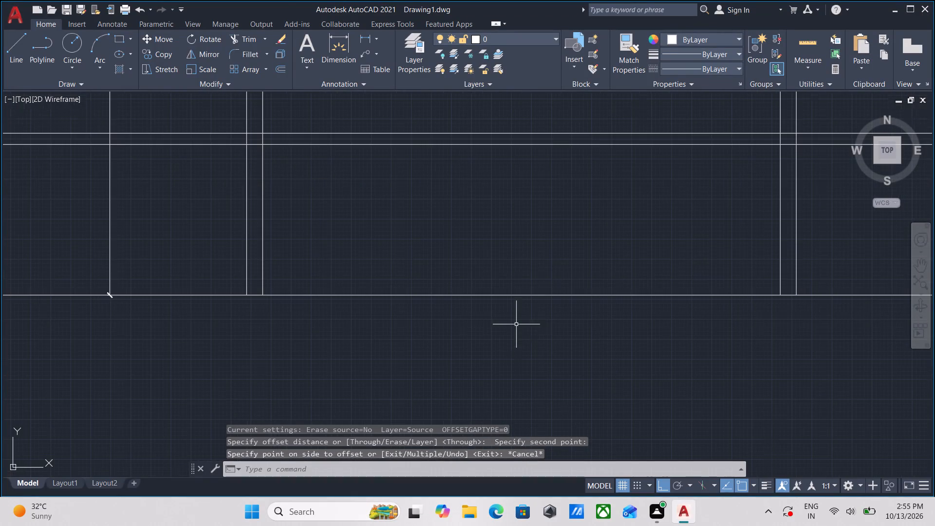
pyautogui.moveTo(525, 328); pyautogui.dragTo(518, 309)
pyautogui.click(483, 269)
pyautogui.press('o')
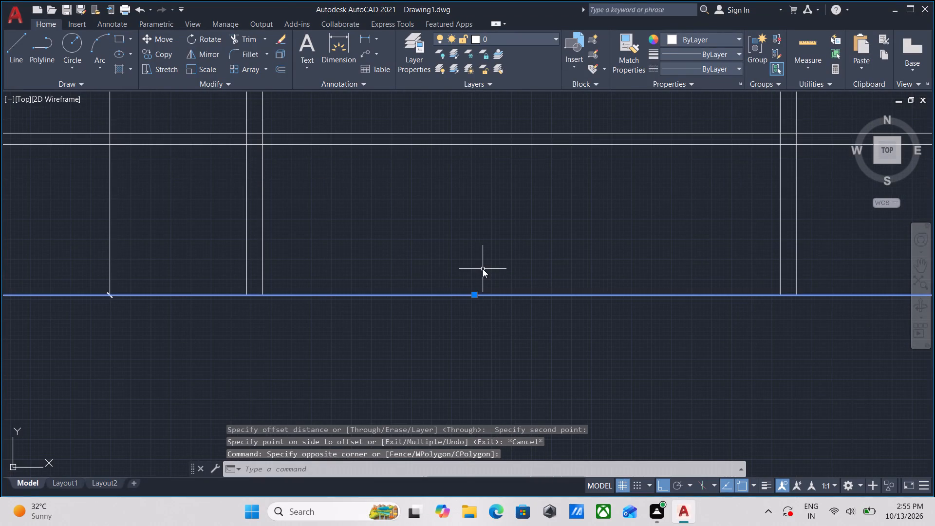
pyautogui.press('Return')
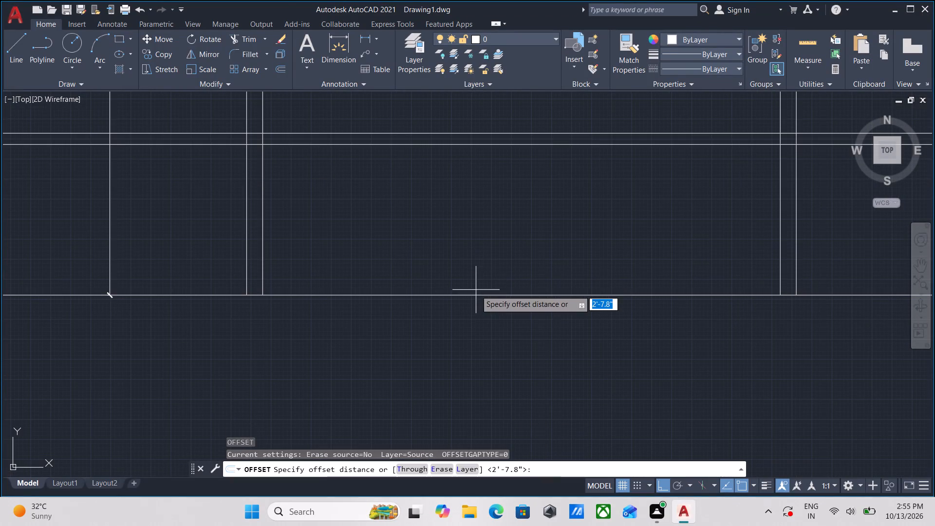
pyautogui.click(477, 296)
pyautogui.click(477, 330)
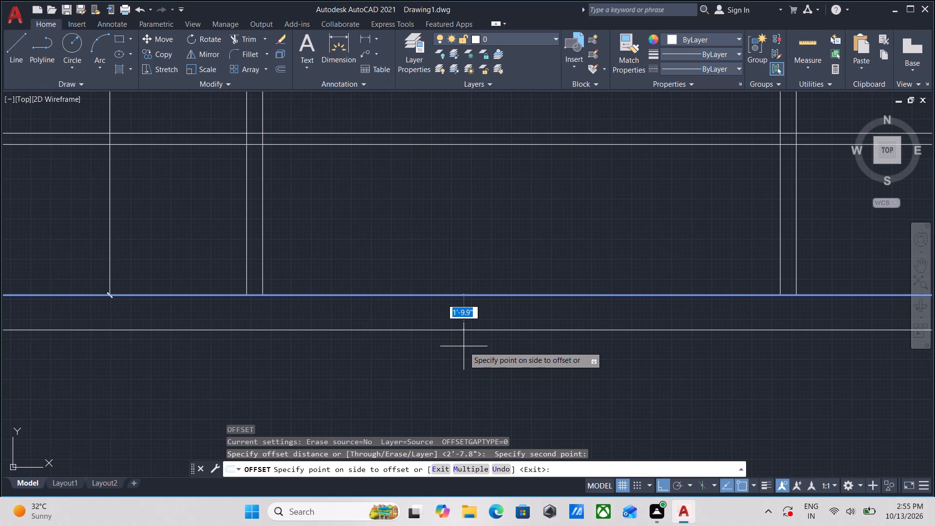
pyautogui.press('1')
pyautogui.press('0')
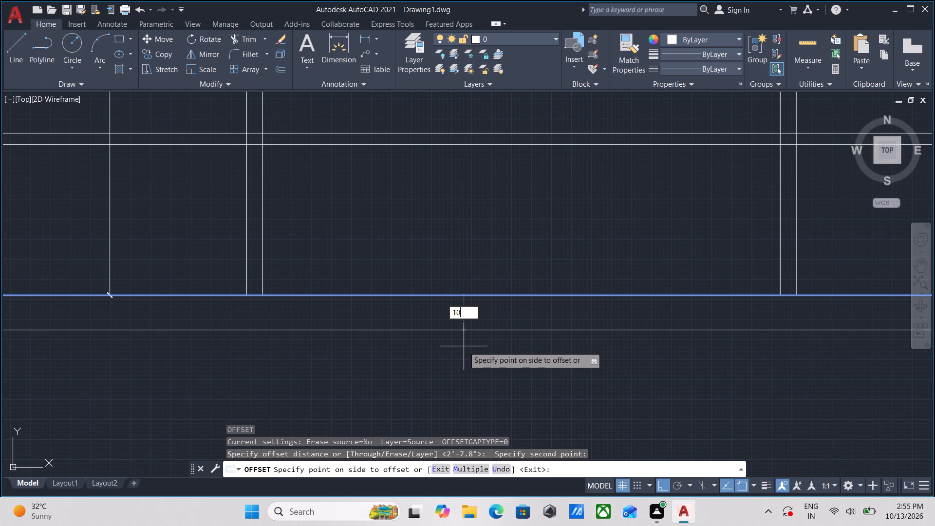
pyautogui.press('Return')
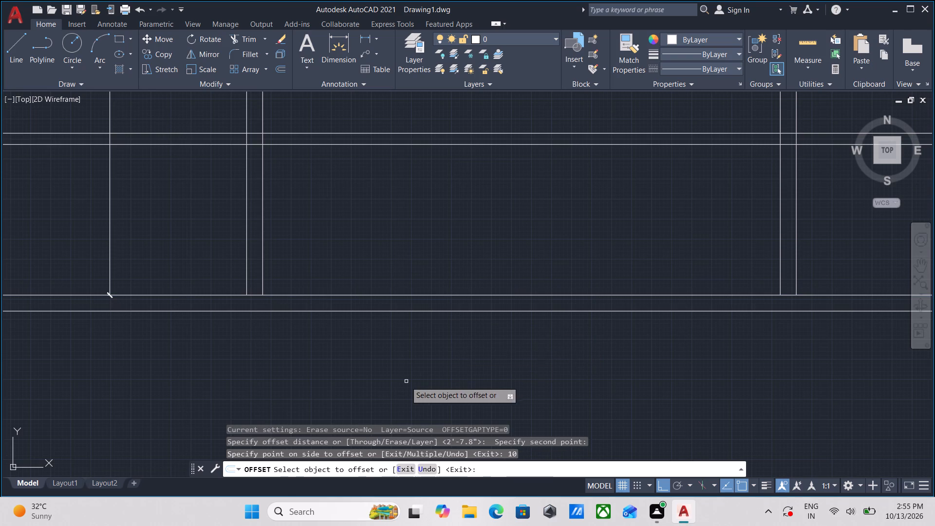
pyautogui.scroll(-2, 485, 368)
pyautogui.moveTo(492, 364); pyautogui.dragTo(480, 378, button='middle')
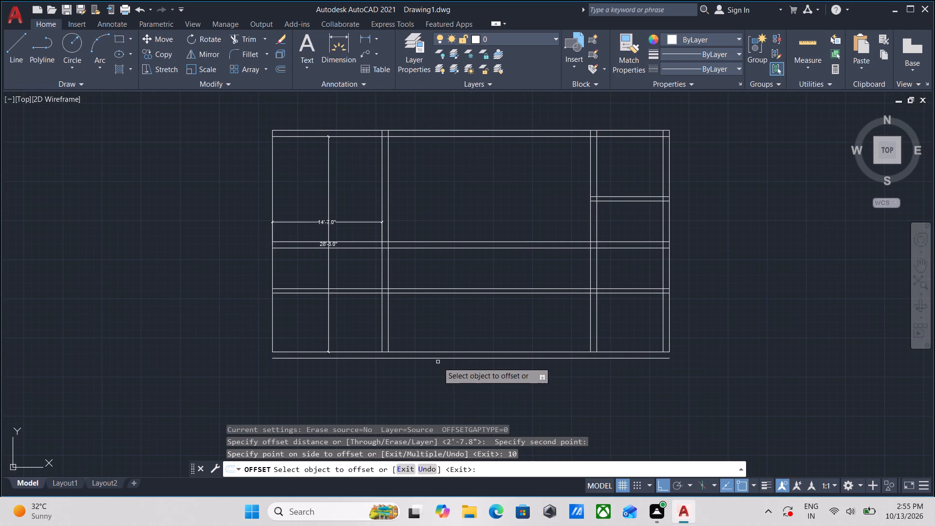
pyautogui.scroll(1, 371, 356)
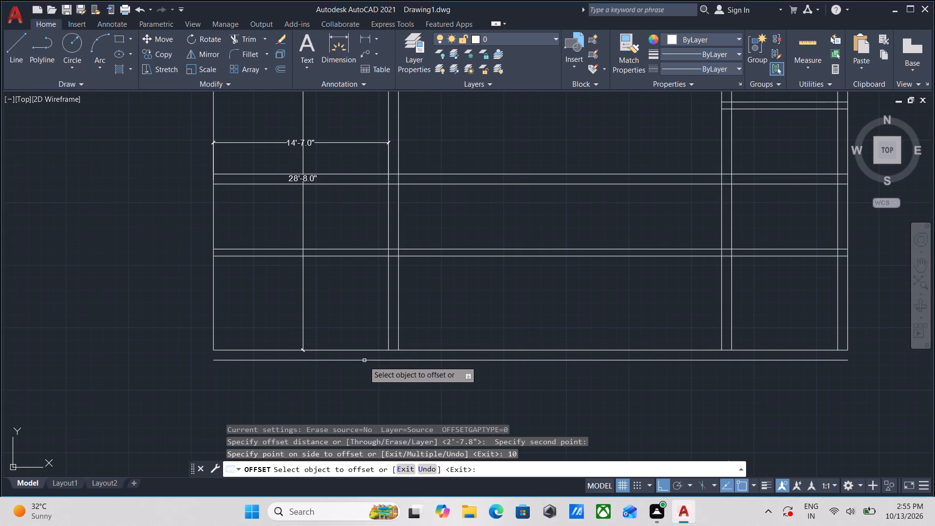
pyautogui.moveTo(480, 389); pyautogui.dragTo(441, 398, button='middle')
pyautogui.moveTo(577, 384); pyautogui.dragTo(540, 395, button='middle')
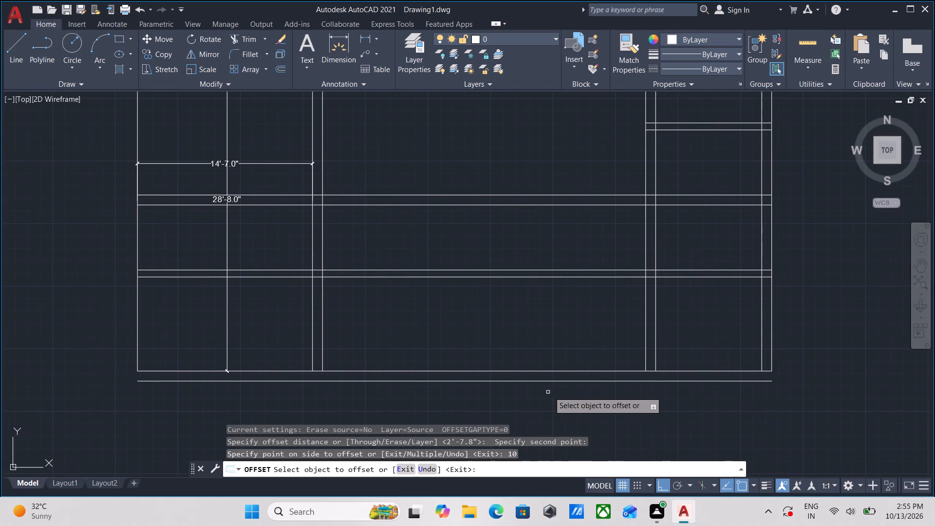
pyautogui.moveTo(583, 388); pyautogui.dragTo(589, 416, button='middle')
pyautogui.moveTo(601, 352); pyautogui.dragTo(599, 371, button='middle')
pyautogui.press('Escape')
# Extend both vertical lines of the east outer wall down to the new outer bottom wall line.
pyautogui.moveTo(598, 371); pyautogui.dragTo(599, 380, button='middle')
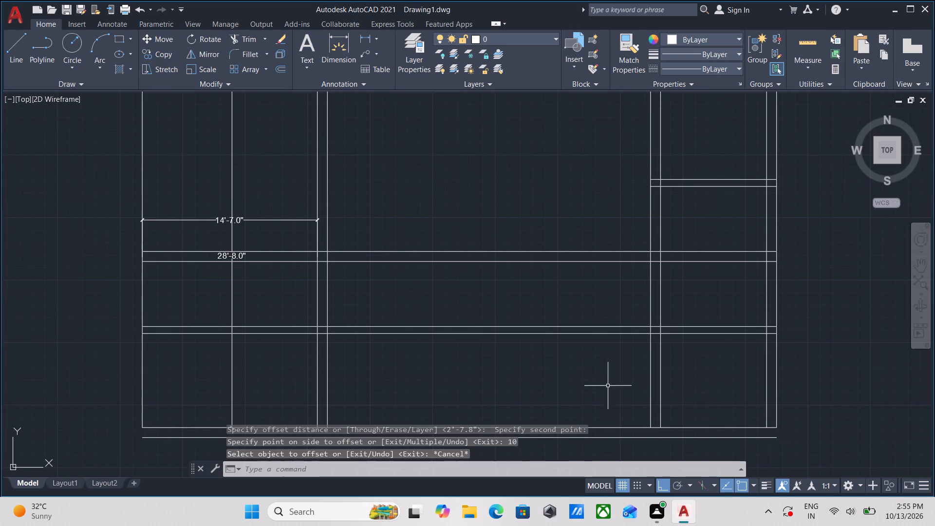
pyautogui.moveTo(712, 388); pyautogui.dragTo(676, 361, button='middle')
pyautogui.scroll(1, 729, 416)
pyautogui.moveTo(724, 418); pyautogui.dragTo(669, 420, button='middle')
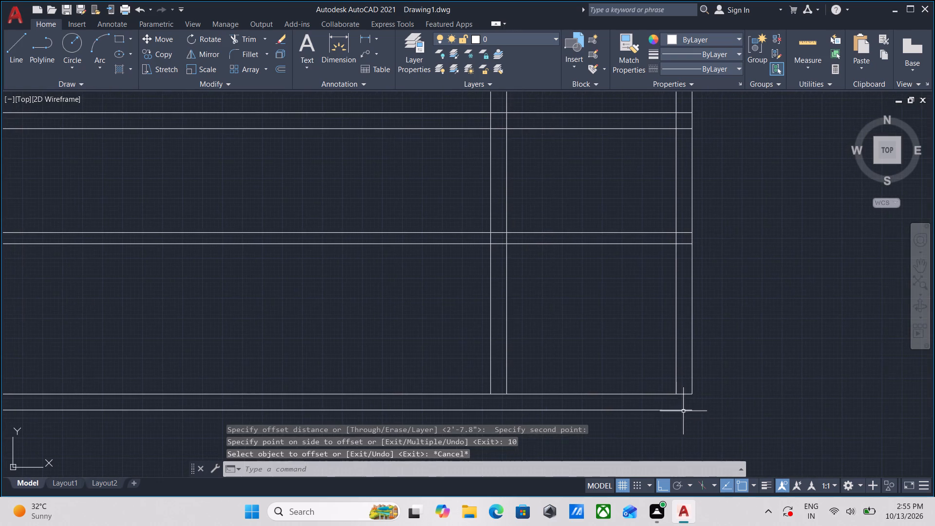
pyautogui.moveTo(695, 403); pyautogui.dragTo(676, 414, button='middle')
pyautogui.write('EX')
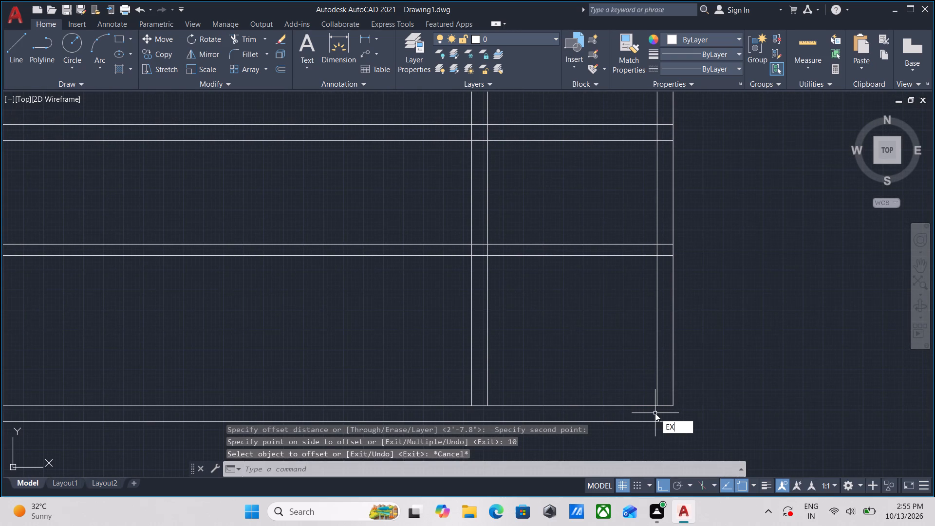
pyautogui.press('Return')
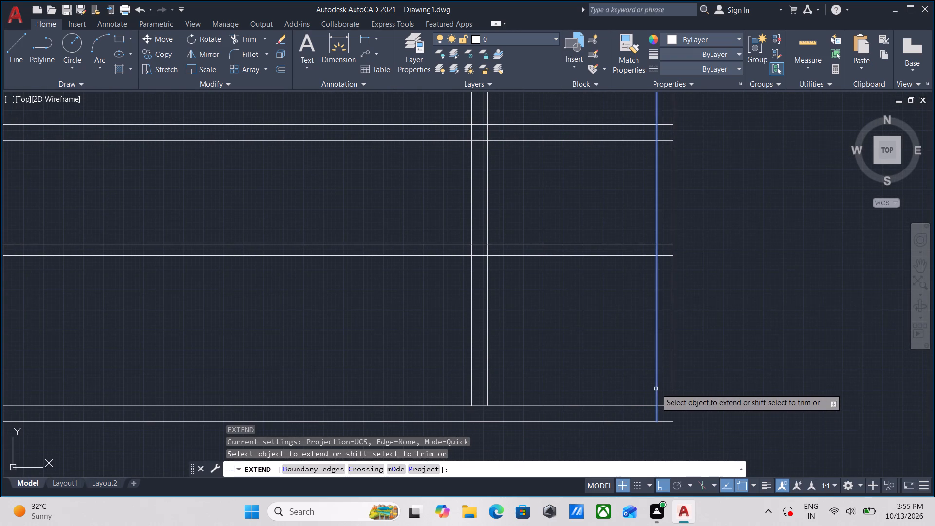
pyautogui.click(656, 389)
pyautogui.click(673, 388)
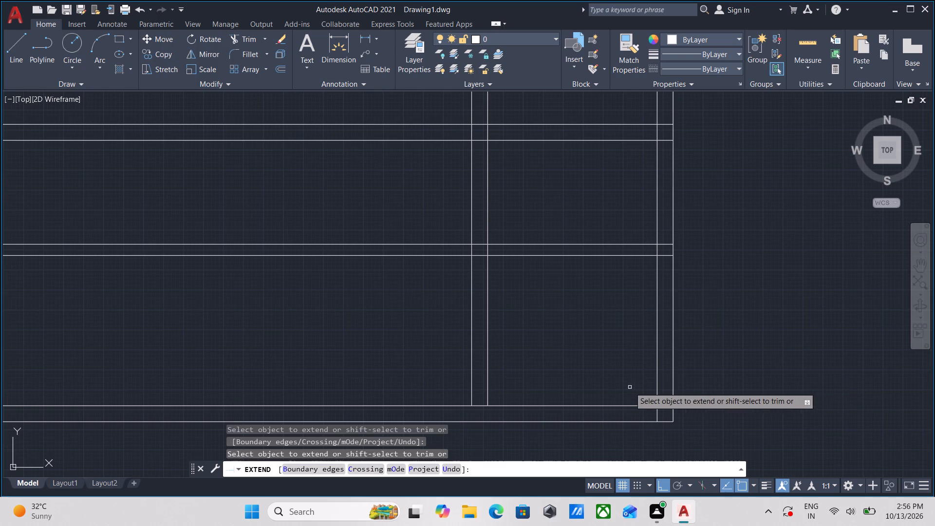
pyautogui.scroll(-1, 630, 387)
pyautogui.press('Escape')
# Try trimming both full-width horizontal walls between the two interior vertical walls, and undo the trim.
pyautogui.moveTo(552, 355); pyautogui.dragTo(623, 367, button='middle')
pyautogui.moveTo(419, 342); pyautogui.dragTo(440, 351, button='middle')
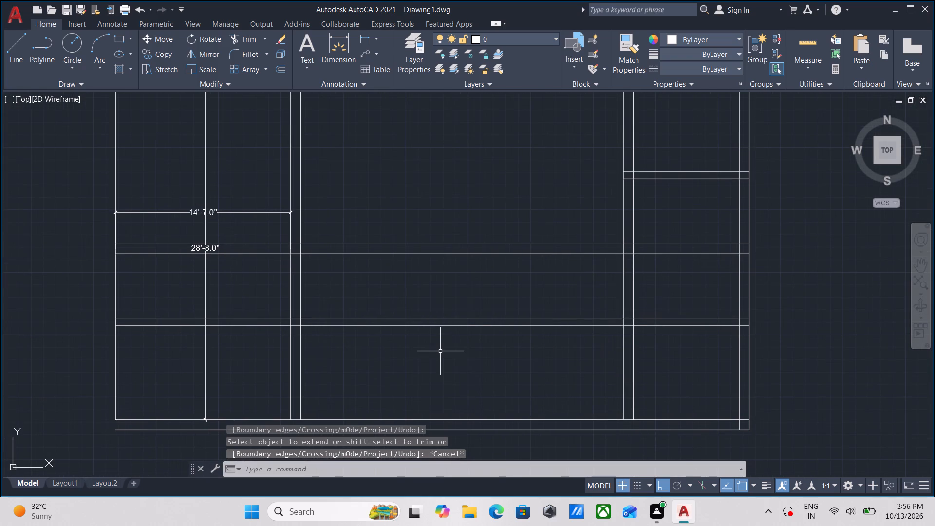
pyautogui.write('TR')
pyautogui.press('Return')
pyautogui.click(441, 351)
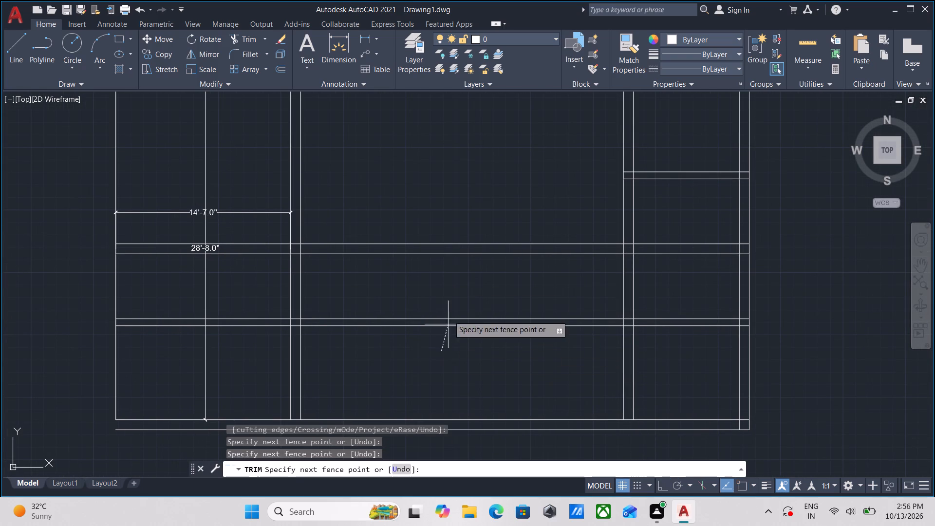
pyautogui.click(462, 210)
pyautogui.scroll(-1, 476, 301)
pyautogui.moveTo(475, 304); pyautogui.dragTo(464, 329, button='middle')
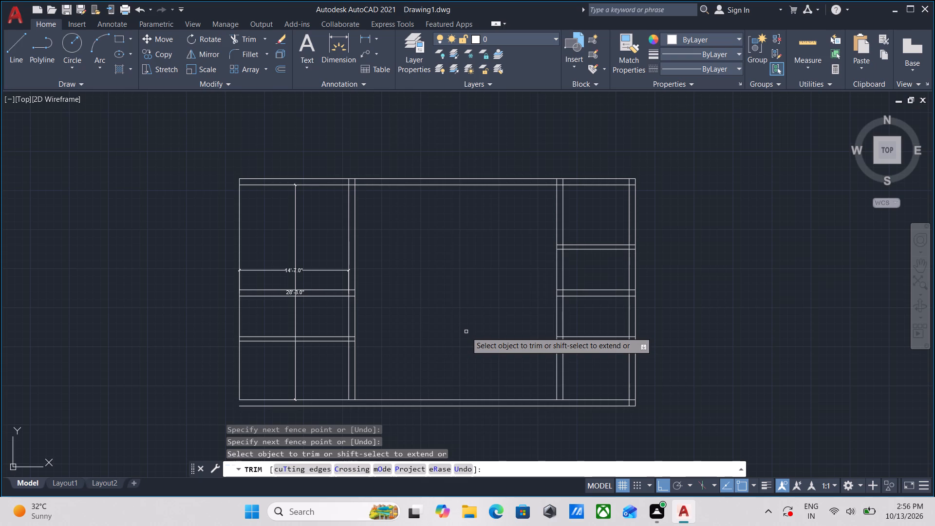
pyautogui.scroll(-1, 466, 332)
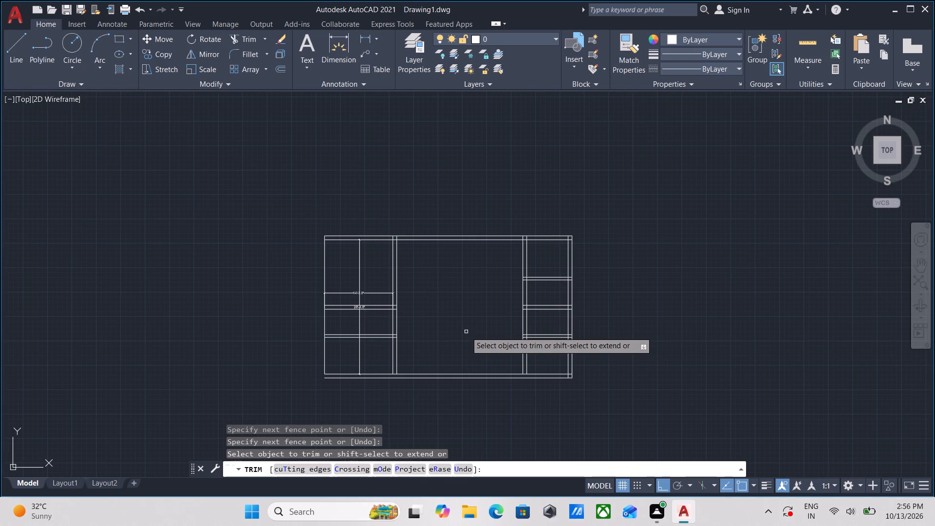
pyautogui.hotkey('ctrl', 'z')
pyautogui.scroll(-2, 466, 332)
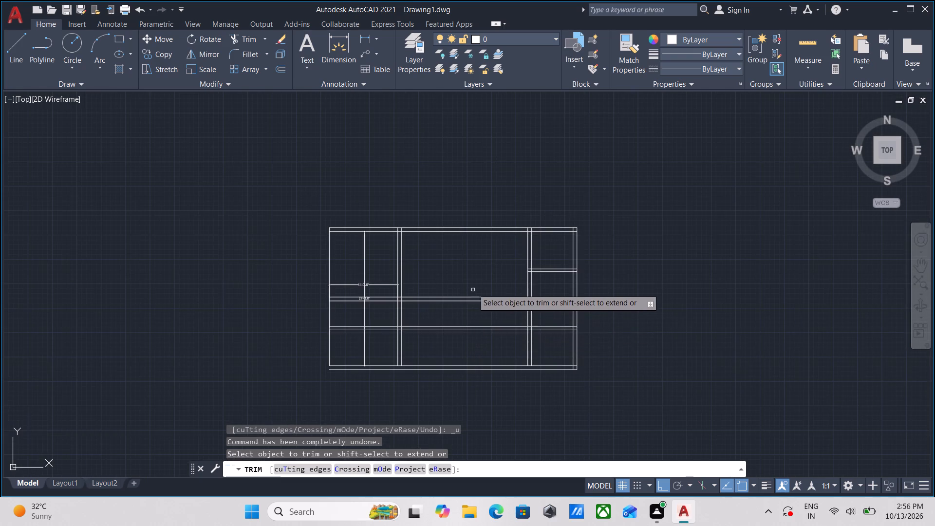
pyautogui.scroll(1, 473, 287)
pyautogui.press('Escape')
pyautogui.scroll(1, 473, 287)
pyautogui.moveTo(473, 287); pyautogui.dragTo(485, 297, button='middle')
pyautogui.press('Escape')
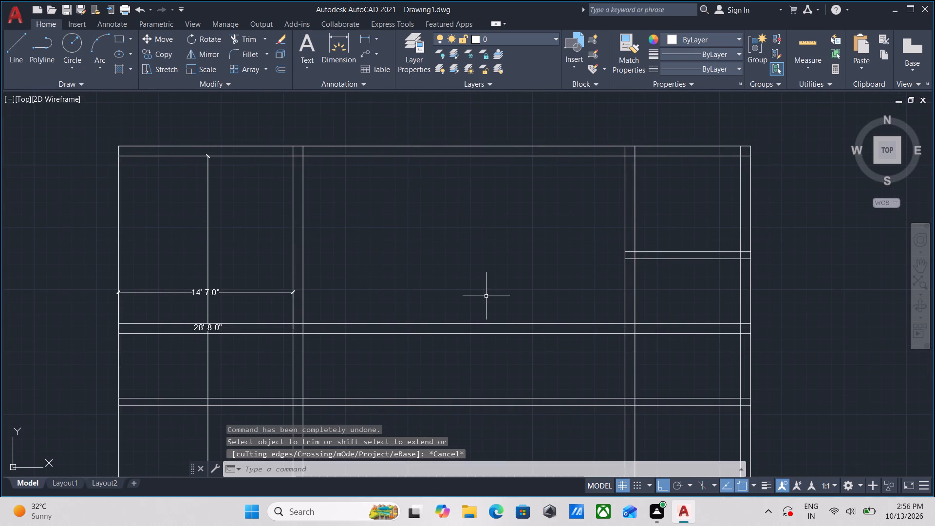
# Quick-measure the clear width and height of the two east rooms below the middle horizontal wall.
pyautogui.write('MEA')
pyautogui.press('Return')
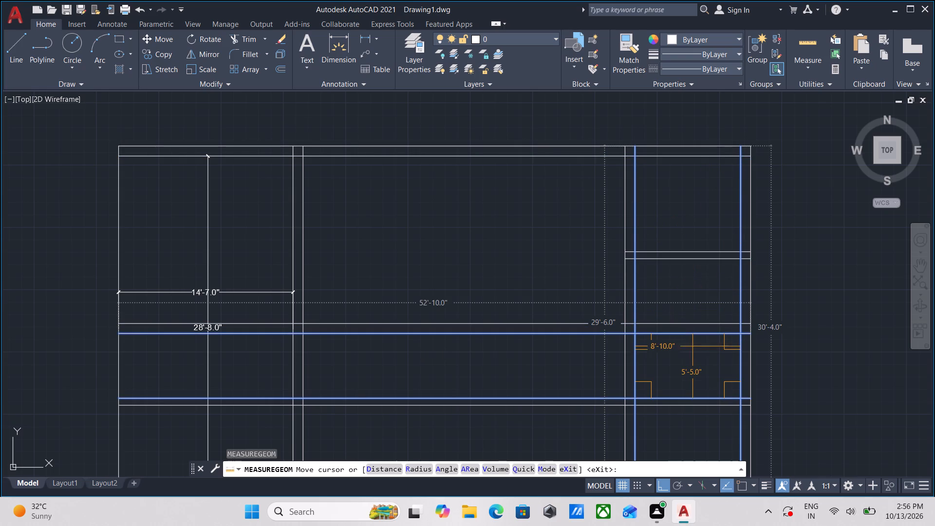
pyautogui.moveTo(695, 355); pyautogui.dragTo(711, 307, button='middle')
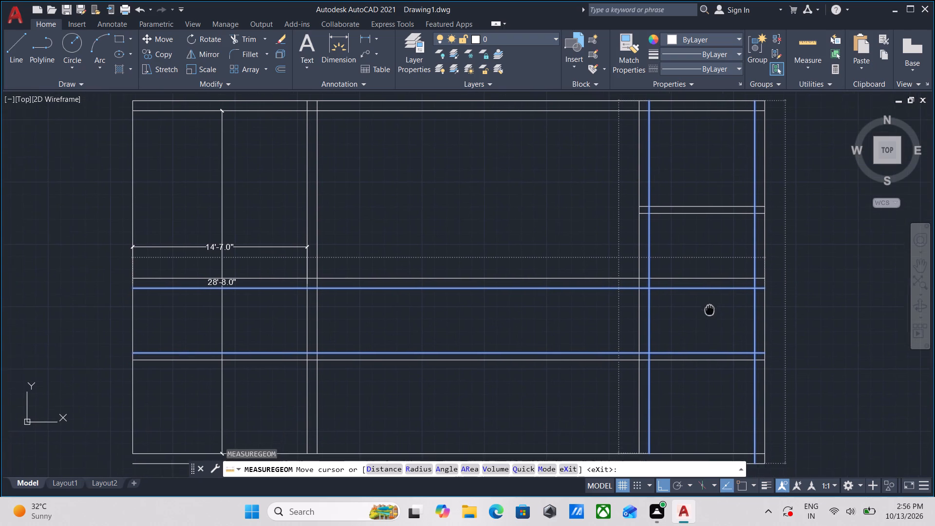
pyautogui.moveTo(711, 307); pyautogui.dragTo(711, 305, button='middle')
pyautogui.moveTo(701, 382); pyautogui.dragTo(706, 348, button='middle')
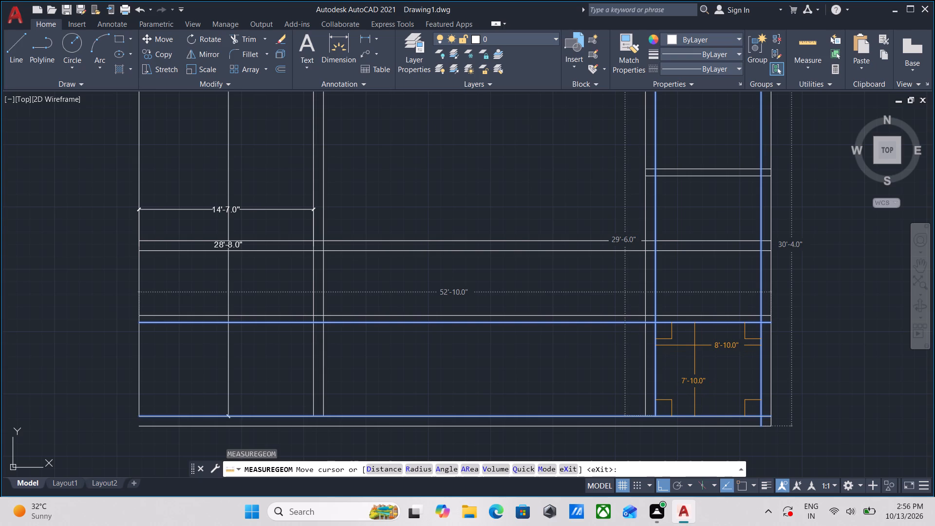
pyautogui.press('Escape')
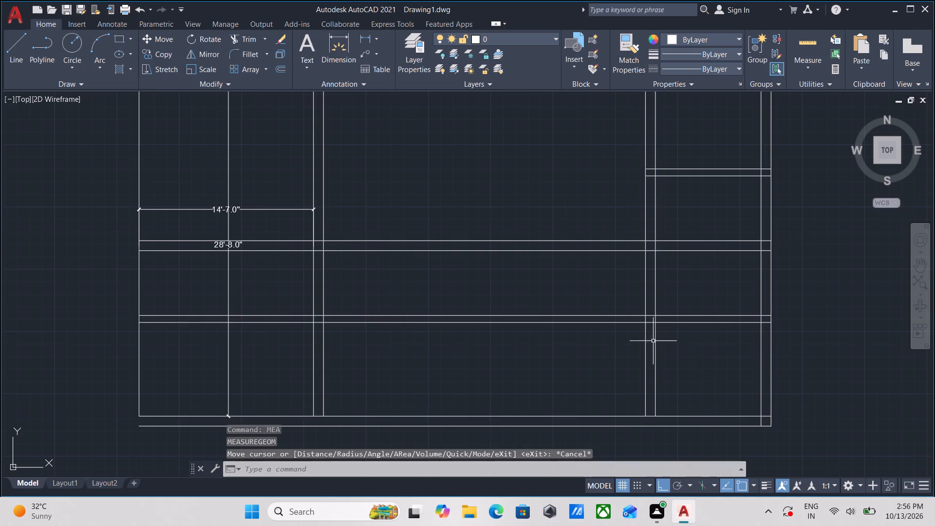
# Trim the lower 7" horizontal wall's two lines between the two interior vertical walls.
pyautogui.scroll(1, 579, 331)
pyautogui.middleClick(579, 331)
pyautogui.write('TR')
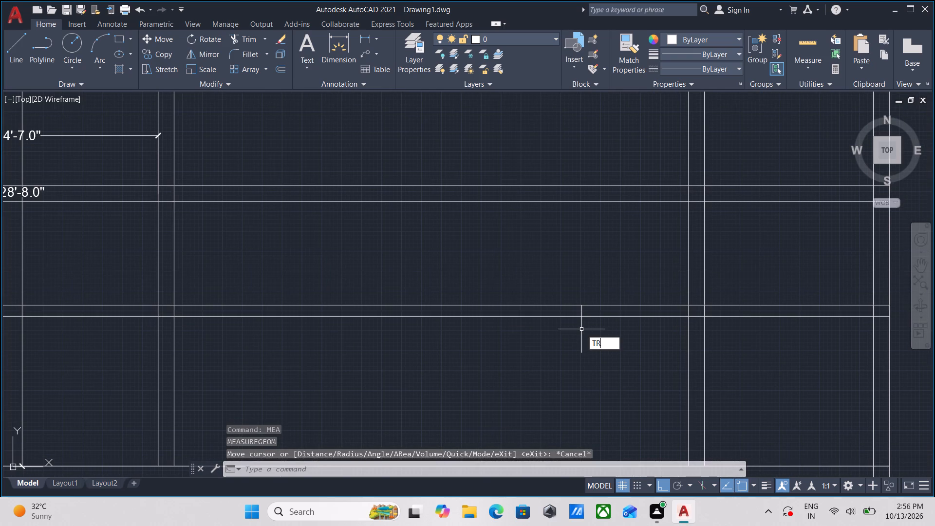
pyautogui.press('Return')
pyautogui.click(581, 329)
pyautogui.click(580, 274)
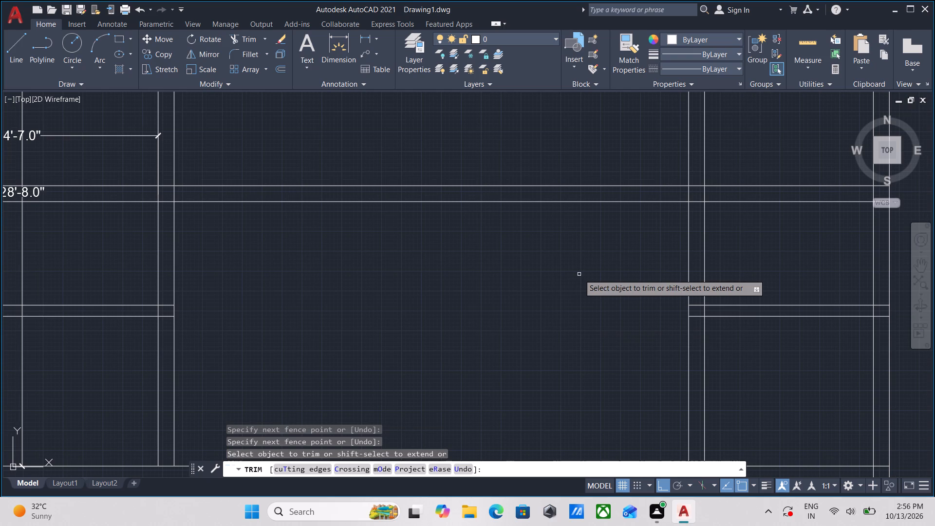
pyautogui.press('Escape')
# Offset the lower line of the full-width middle horizontal wall 7'10" downward.
pyautogui.moveTo(579, 274); pyautogui.dragTo(586, 321, button='middle')
pyautogui.moveTo(586, 321); pyautogui.dragTo(617, 391, button='middle')
pyautogui.click(638, 331)
pyautogui.click(625, 314)
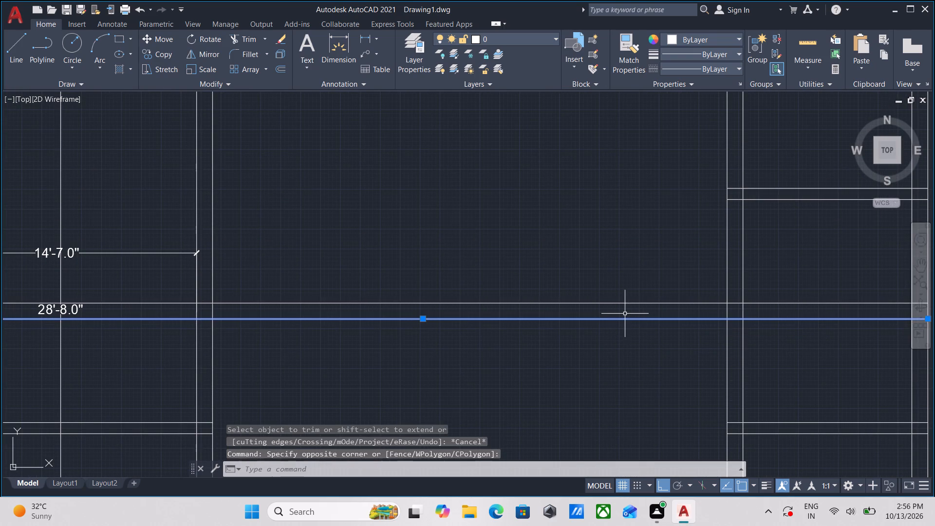
pyautogui.scroll(-1, 623, 314)
pyautogui.moveTo(623, 314); pyautogui.dragTo(637, 312, button='middle')
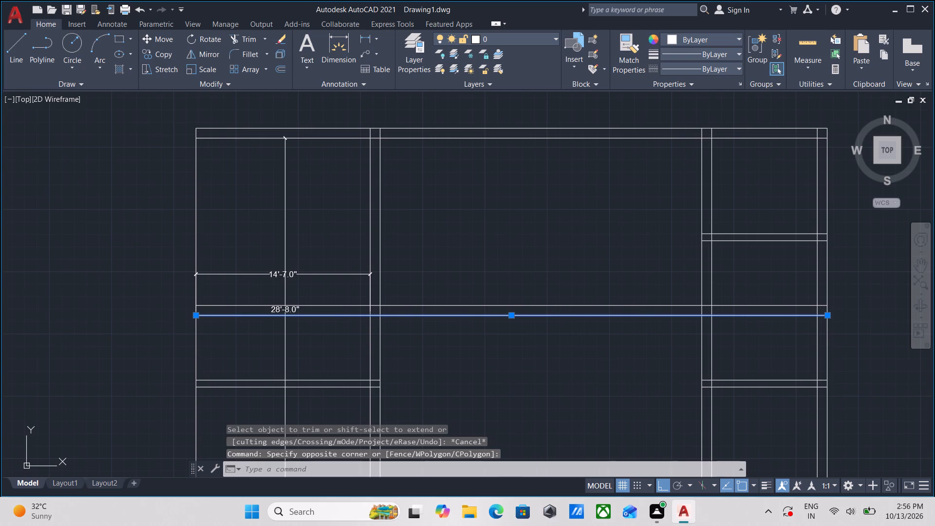
pyautogui.press('o')
pyautogui.press('Return')
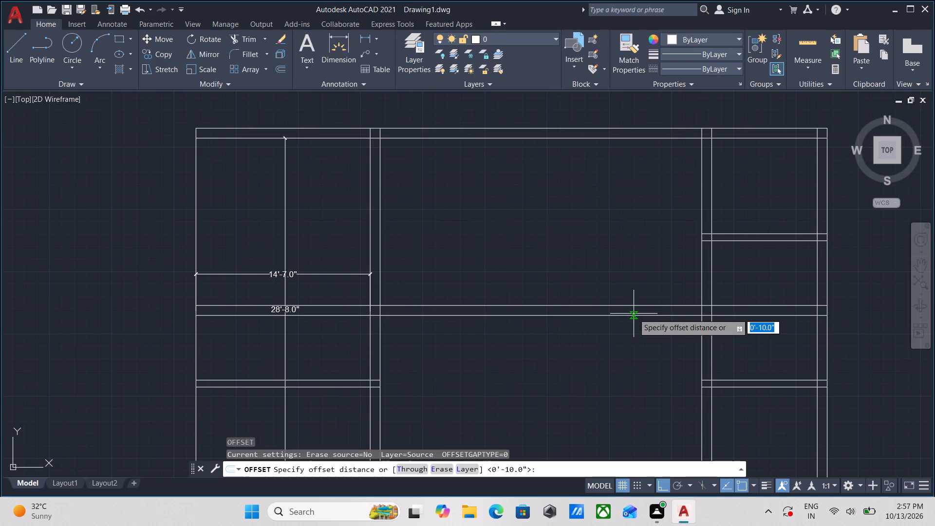
pyautogui.click(634, 314)
pyautogui.click(629, 354)
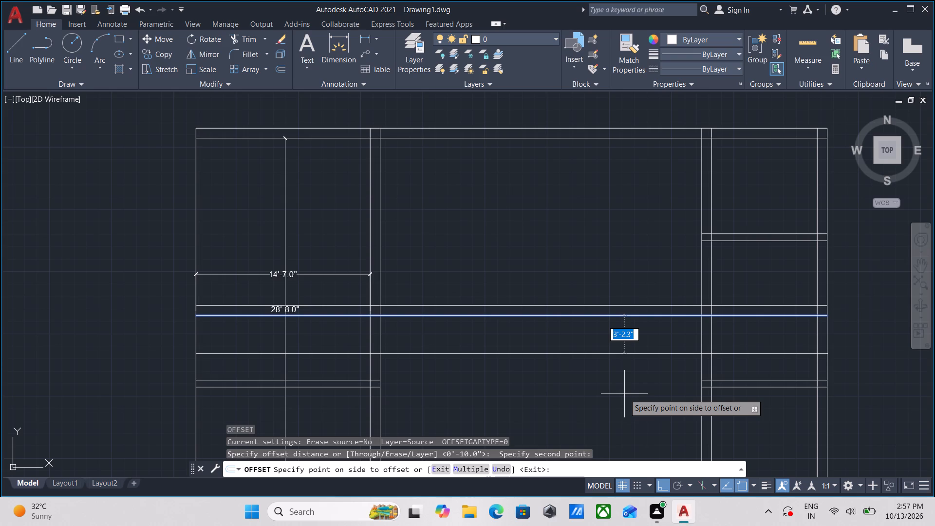
pyautogui.write("7'")
pyautogui.write('10')
pyautogui.press('Return')
# Offset the new horizontal line 7" downward to form a second full-width 7" wall.
pyautogui.scroll(-1, 637, 390)
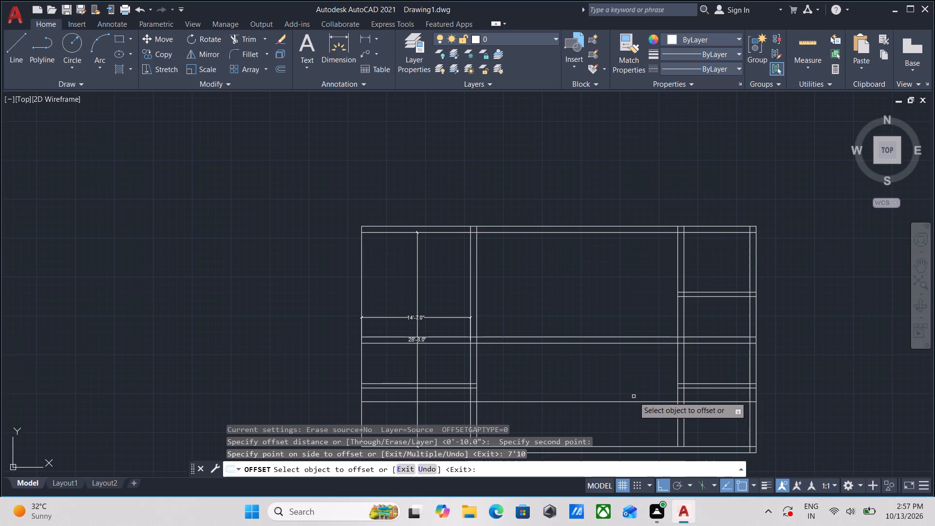
pyautogui.click(645, 403)
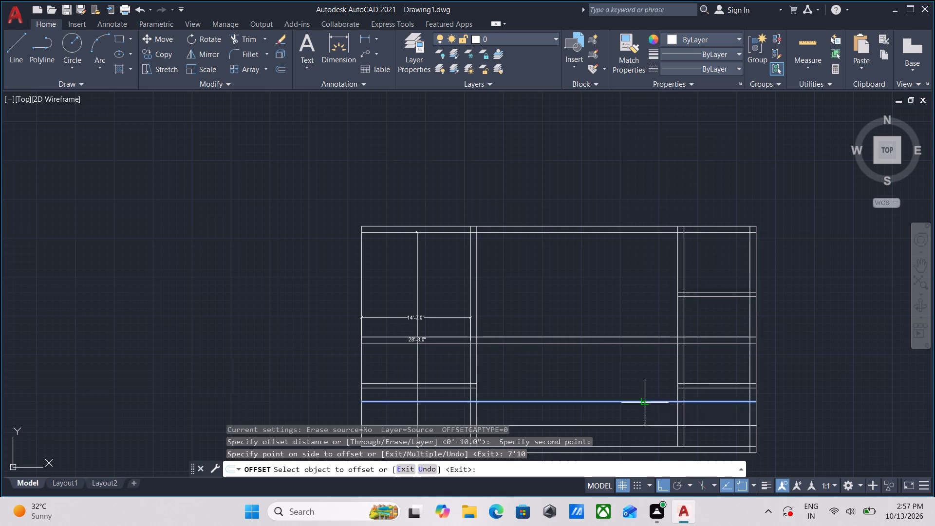
pyautogui.press('7')
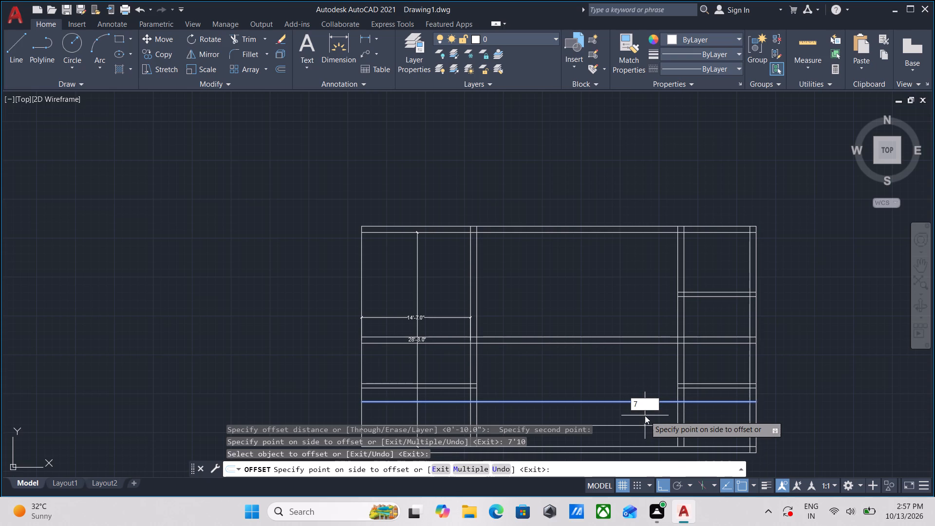
pyautogui.hotkey('shift', '"')
pyautogui.press('Return')
# Offset the west line of the eastern interior vertical wall 5'11" to the west.
pyautogui.moveTo(643, 413); pyautogui.dragTo(642, 393, button='middle')
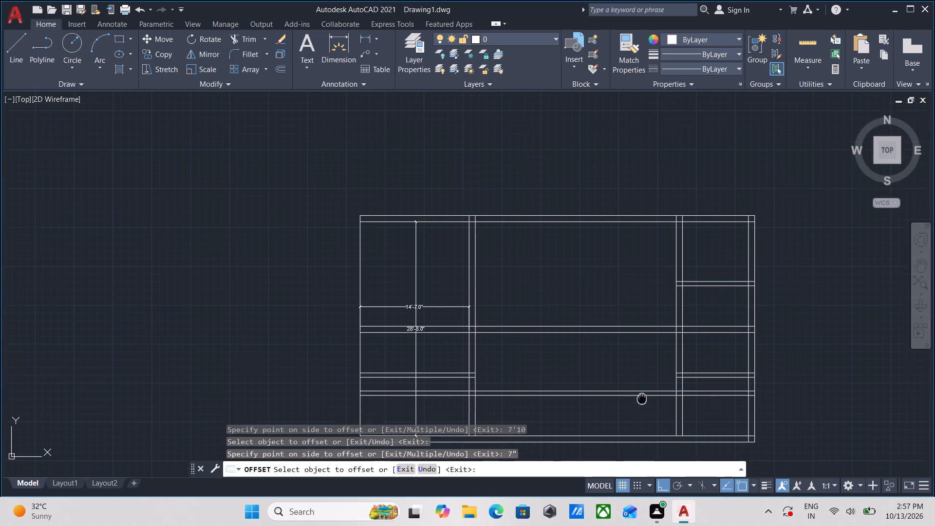
pyautogui.moveTo(642, 393); pyautogui.dragTo(642, 354, button='middle')
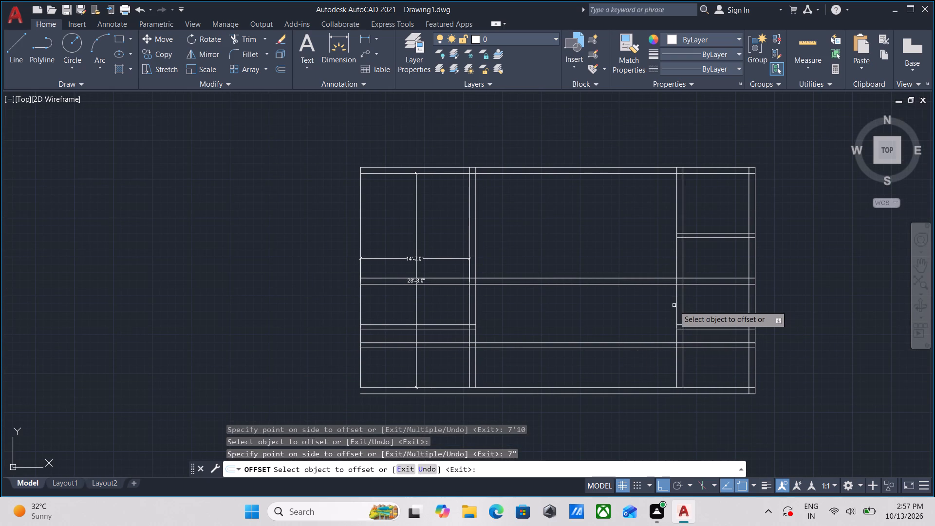
pyautogui.click(676, 305)
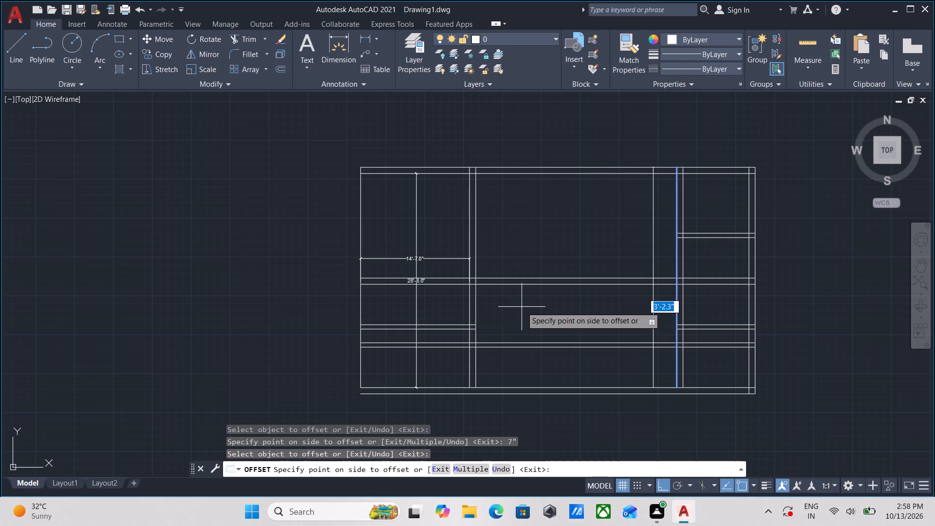
pyautogui.write("5'")
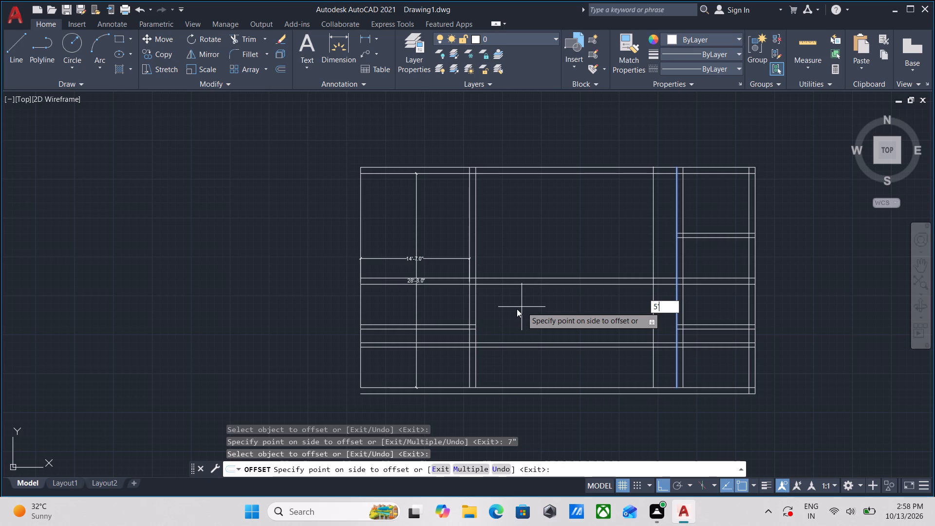
pyautogui.write('11')
pyautogui.press('Return')
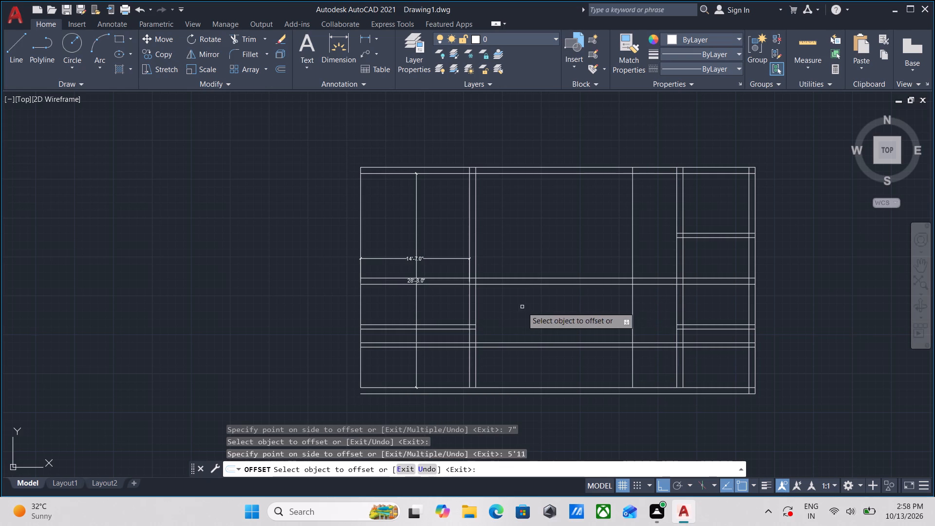
# Offset the new vertical line 10" to the west to form a full-height 10" wall.
pyautogui.scroll(1, 650, 368)
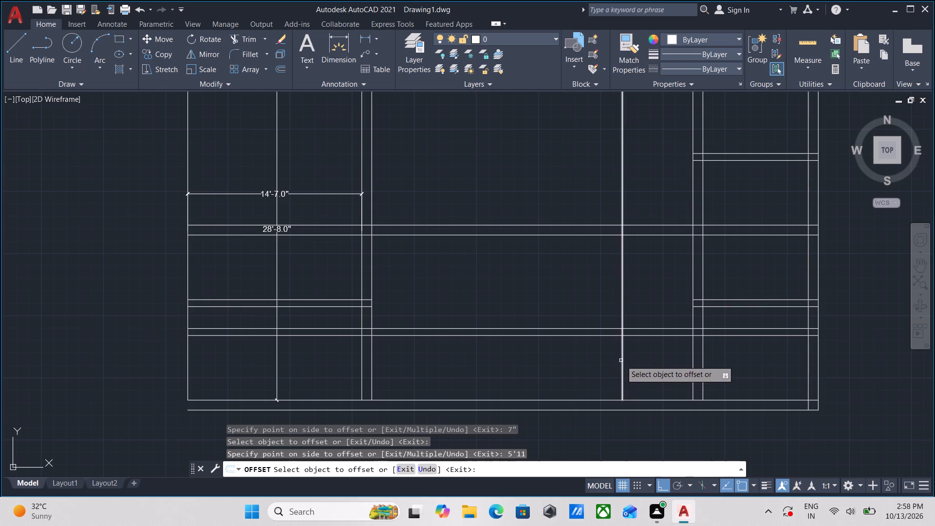
pyautogui.click(622, 359)
pyautogui.write('10')
pyautogui.hotkey('shift', '"')
pyautogui.press('Return')
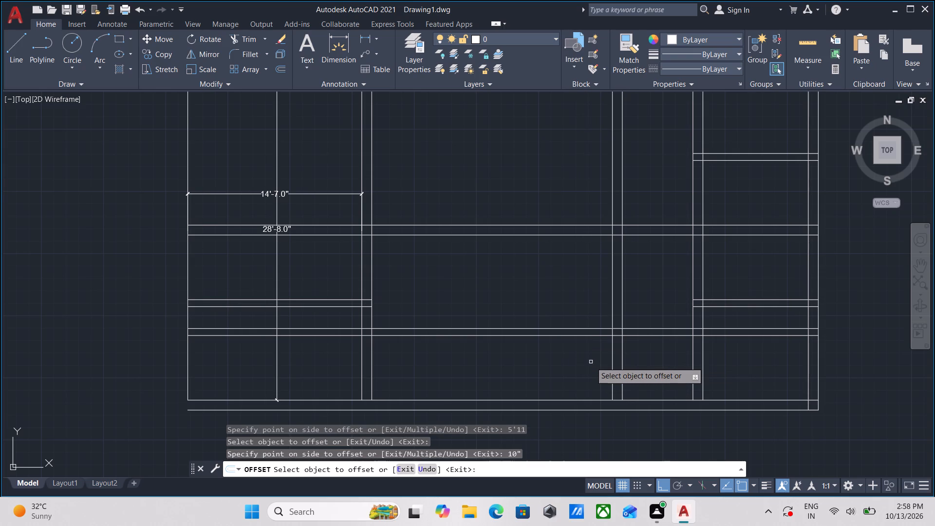
pyautogui.press('Escape')
# Measure the spaces between the two eastern vertical walls, below and above the lower full-width 7" wall.
pyautogui.scroll(2, 734, 368)
pyautogui.moveTo(616, 342); pyautogui.dragTo(628, 335, button='middle')
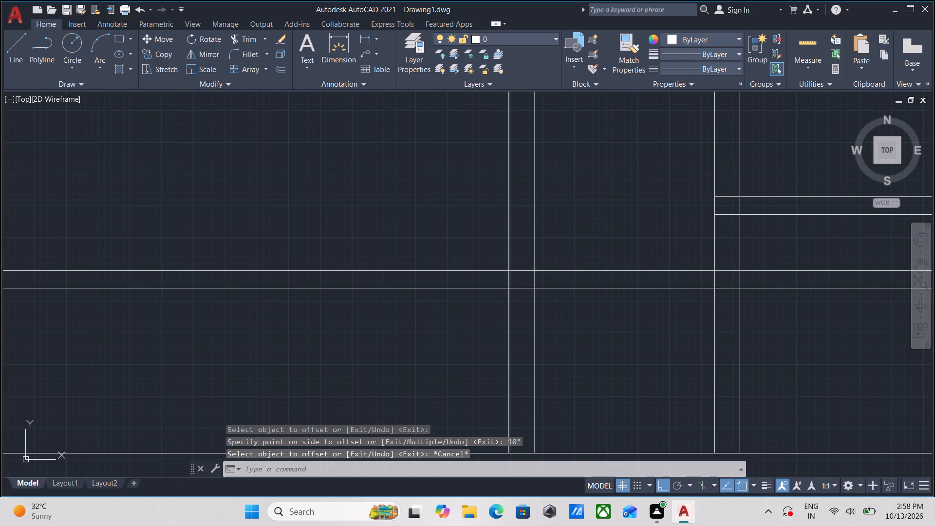
pyautogui.write('MEA')
pyautogui.press('Return')
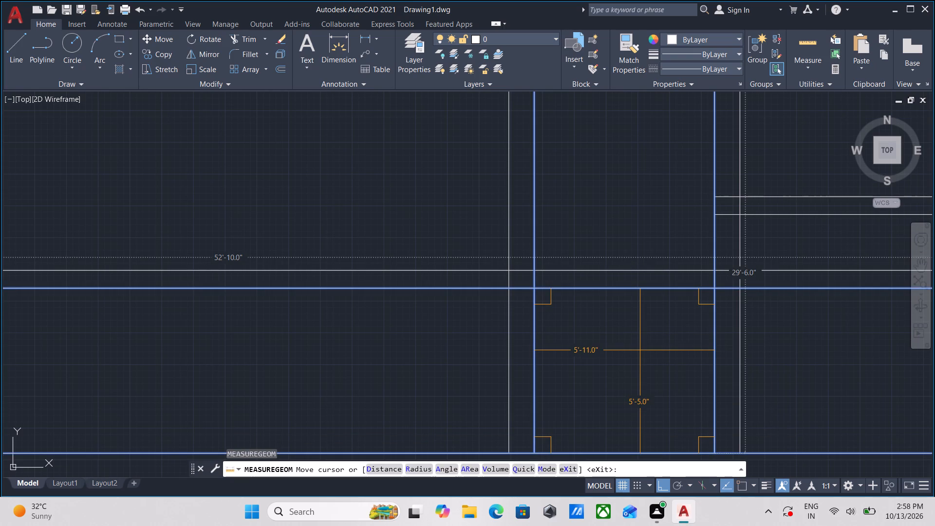
pyautogui.moveTo(640, 350); pyautogui.dragTo(650, 375, button='middle')
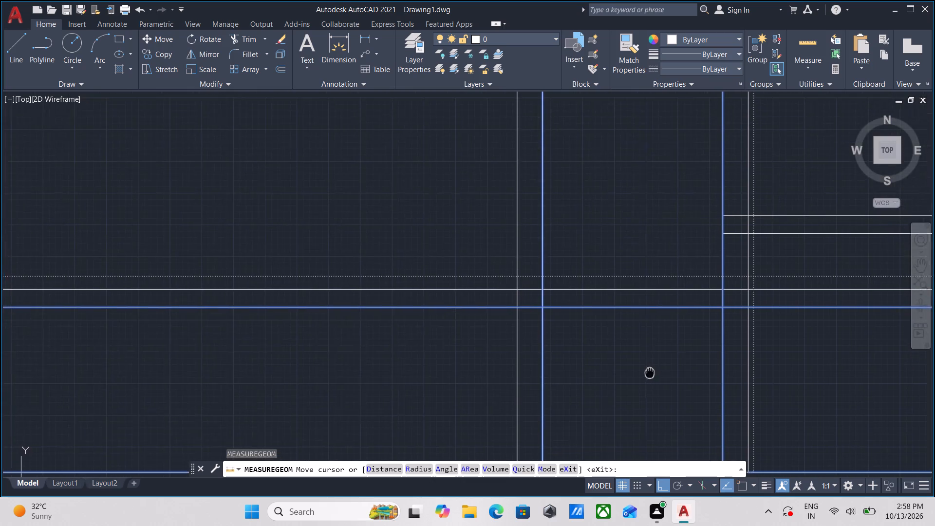
pyautogui.moveTo(650, 375); pyautogui.dragTo(650, 378, button='middle')
pyautogui.moveTo(641, 364); pyautogui.dragTo(647, 400, button='middle')
pyautogui.scroll(1, 555, 294)
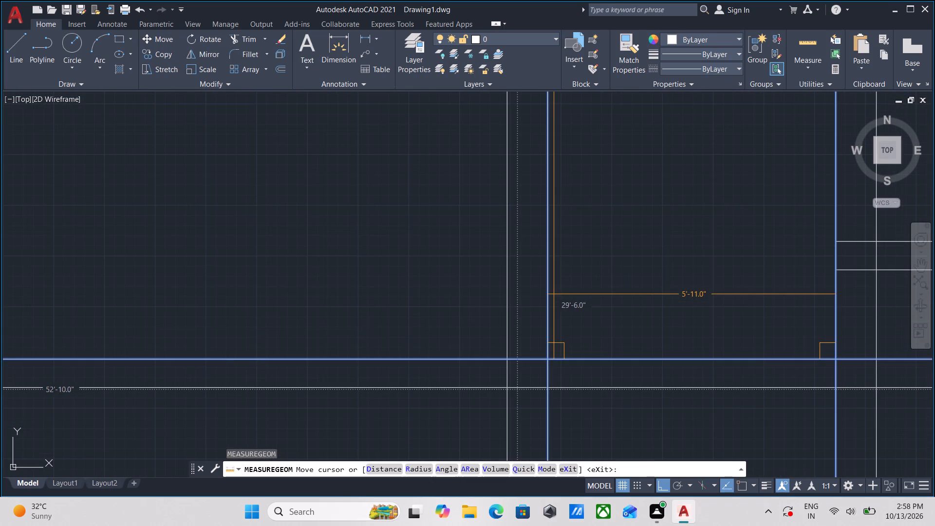
pyautogui.scroll(-1, 597, 286)
pyautogui.moveTo(618, 302); pyautogui.dragTo(619, 338, button='middle')
pyautogui.moveTo(654, 308); pyautogui.dragTo(654, 328, button='middle')
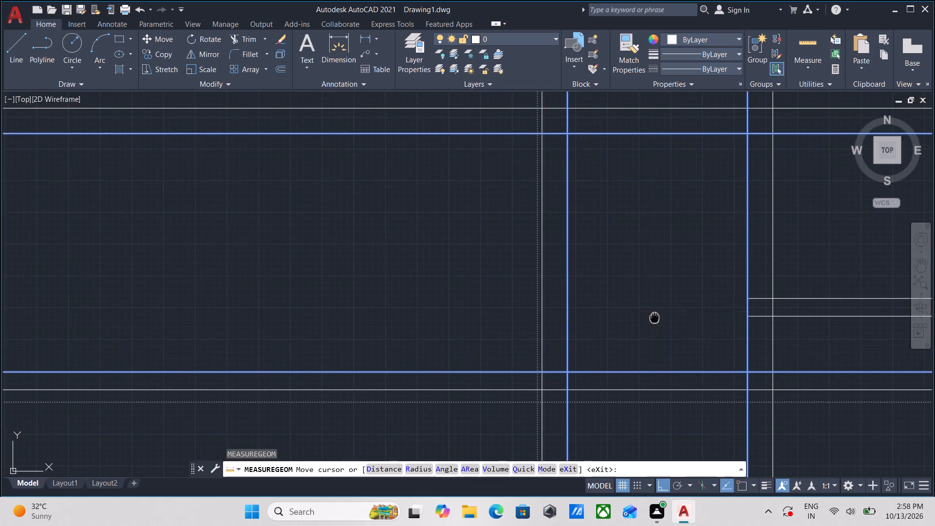
pyautogui.moveTo(654, 328); pyautogui.dragTo(654, 349, button='middle')
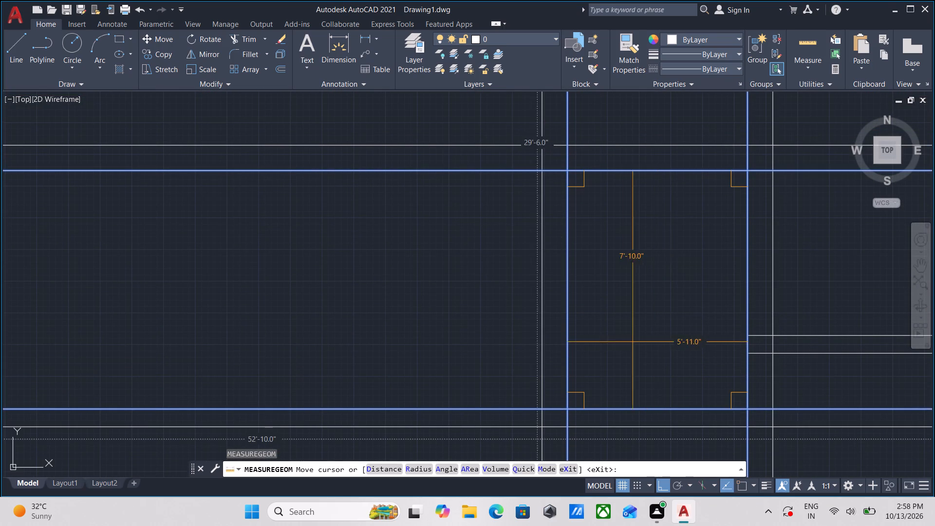
pyautogui.press('Escape')
# Trim the east line of the new 10" vertical wall from the middle horizontal wall down through the lower full-width 7" wall.
pyautogui.scroll(1, 592, 350)
pyautogui.moveTo(592, 350); pyautogui.dragTo(618, 328, button='middle')
pyautogui.scroll(-2, 619, 328)
pyautogui.middleClick(619, 328)
pyautogui.scroll(1, 612, 373)
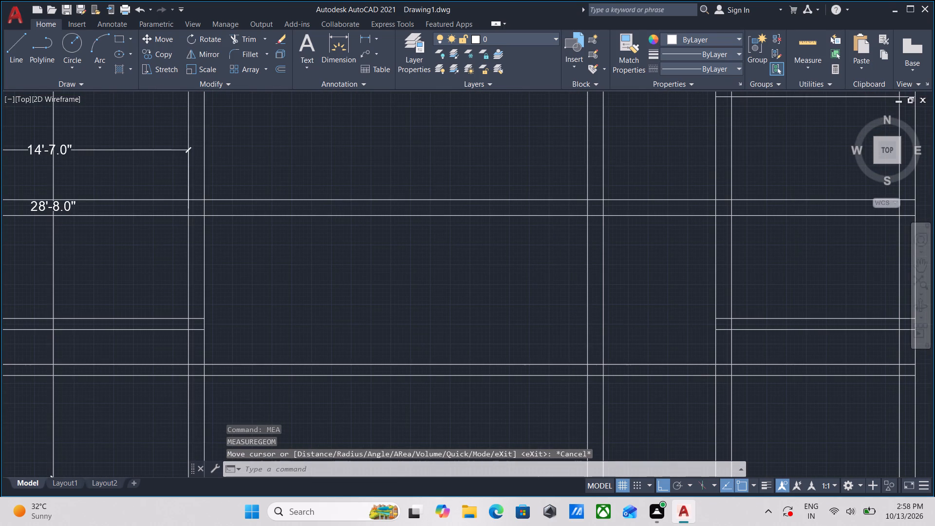
pyautogui.press('y')
pyautogui.press('BackSpace')
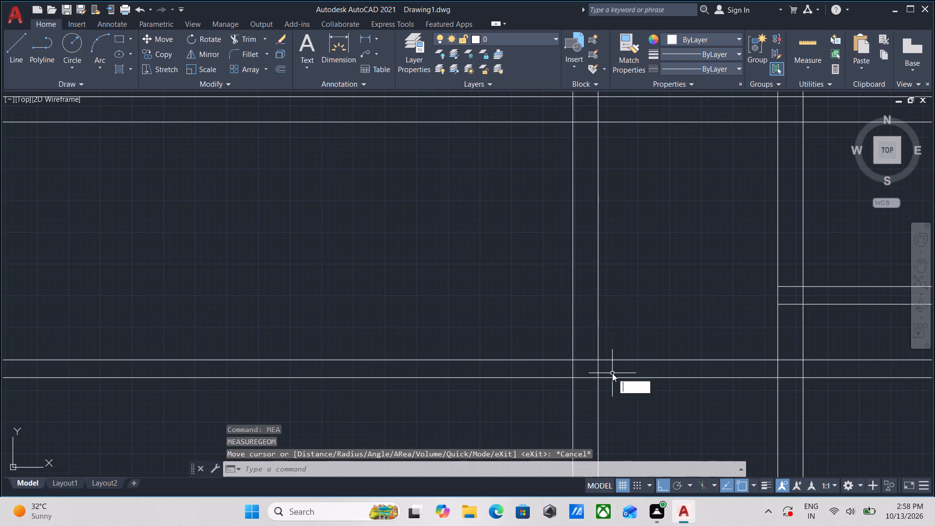
pyautogui.write('TR')
pyautogui.press('Return')
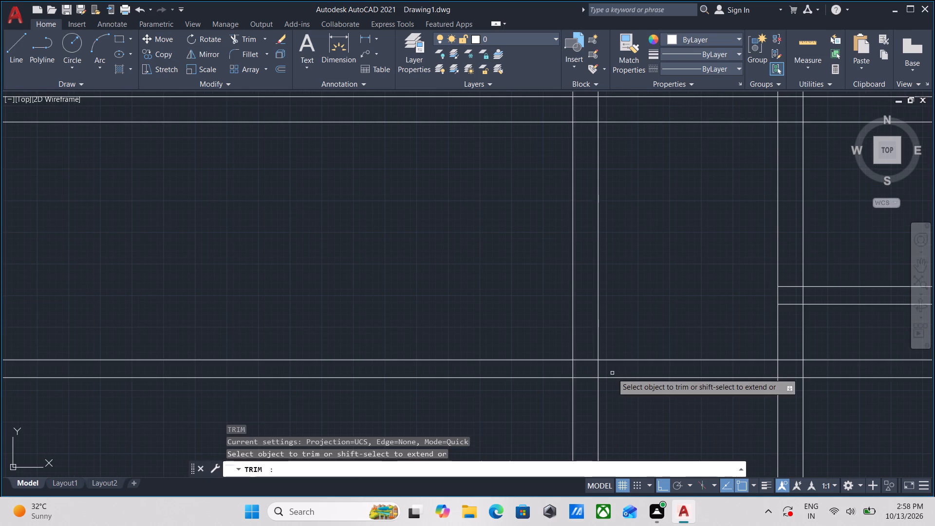
pyautogui.click(612, 373)
pyautogui.click(588, 371)
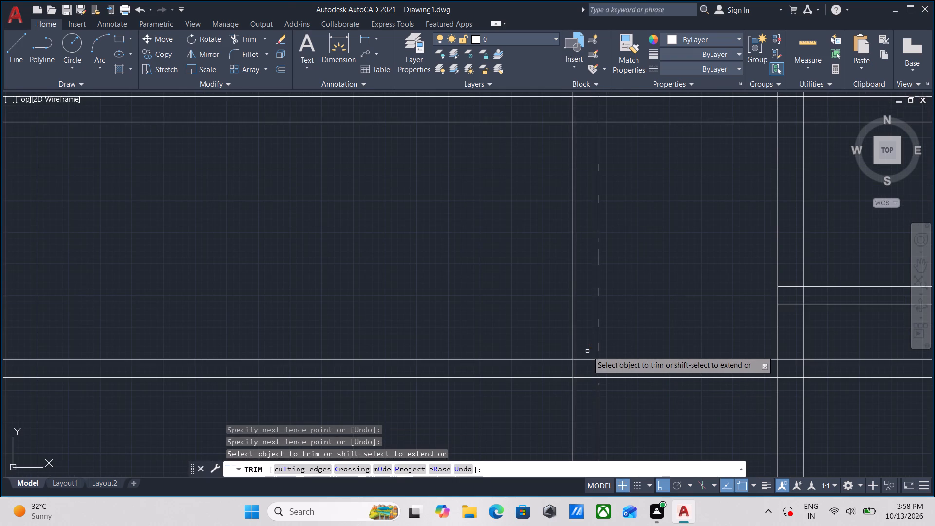
pyautogui.click(612, 337)
pyautogui.click(591, 323)
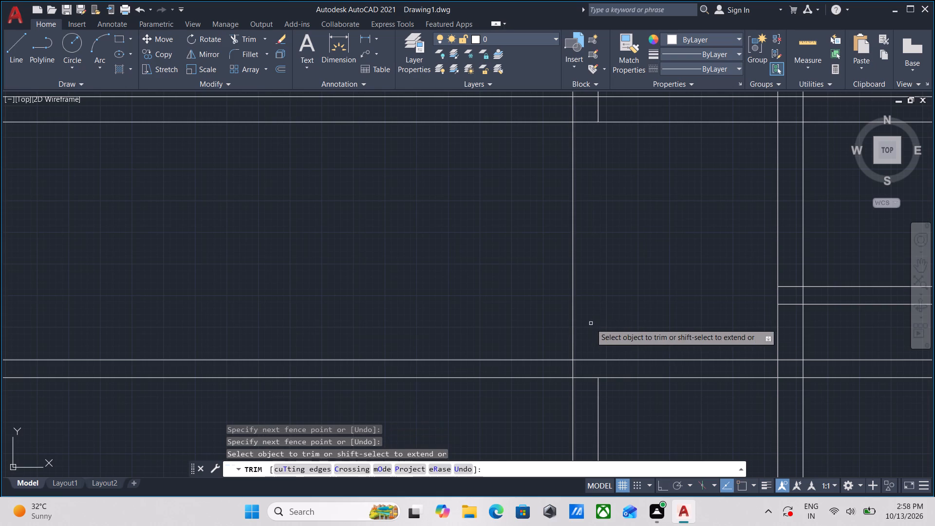
pyautogui.moveTo(600, 311); pyautogui.dragTo(602, 326, button='middle')
pyautogui.press('Escape')
# Trim the west line of the same vertical wall where it crosses the lower 7" wall and the middle horizontal wall.
pyautogui.moveTo(601, 327); pyautogui.dragTo(595, 322)
pyautogui.click(522, 286)
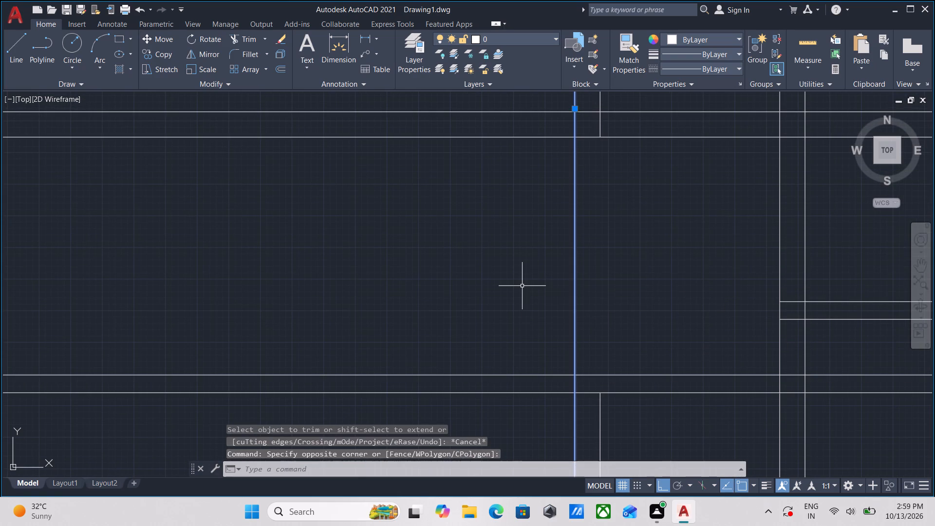
pyautogui.press('Escape')
pyautogui.scroll(-1, 587, 364)
pyautogui.scroll(1, 587, 365)
pyautogui.moveTo(585, 381); pyautogui.dragTo(599, 362, button='middle')
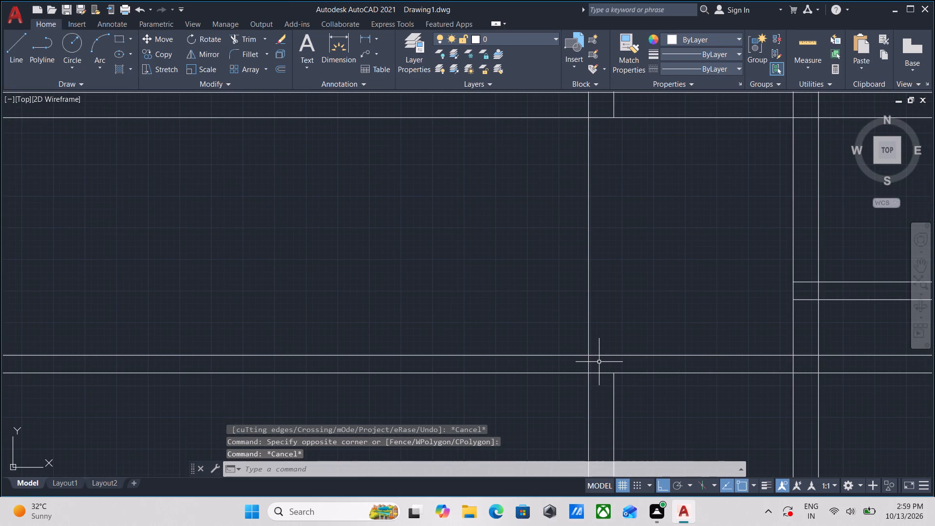
pyautogui.write('TR')
pyautogui.press('Return')
pyautogui.scroll(2, 592, 366)
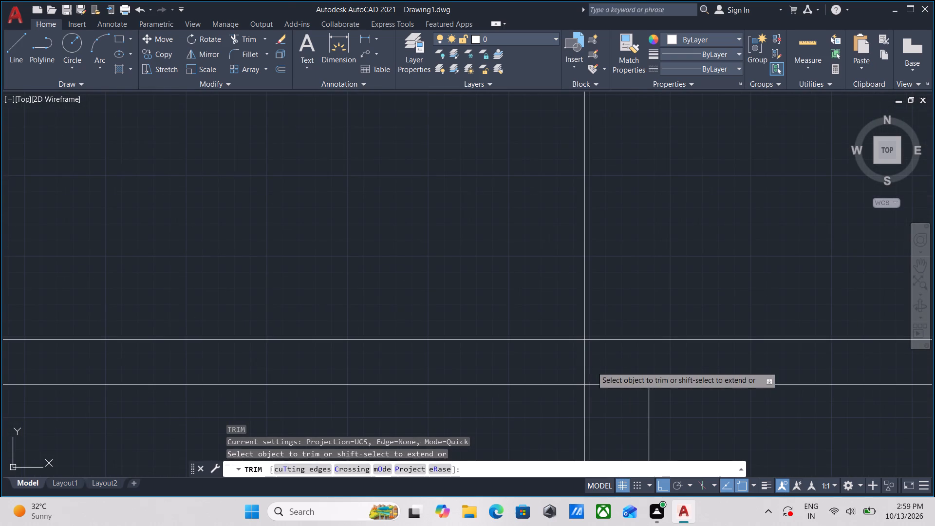
pyautogui.click(592, 366)
pyautogui.click(578, 370)
pyautogui.scroll(-3, 608, 338)
pyautogui.moveTo(608, 338); pyautogui.dragTo(592, 407, button='middle')
pyautogui.scroll(3, 588, 247)
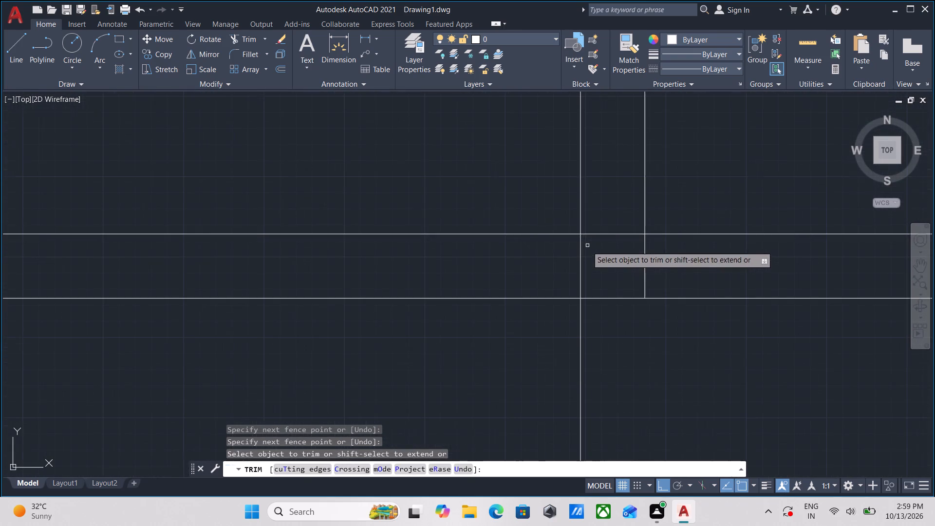
pyautogui.click(587, 247)
pyautogui.click(542, 261)
pyautogui.press('Escape')
# Offset the separated west line segment 7" to the east to form a 7" wall between the two full-width horizontal walls.
pyautogui.moveTo(628, 377); pyautogui.dragTo(650, 281, button='middle')
pyautogui.click(641, 326)
pyautogui.click(540, 291)
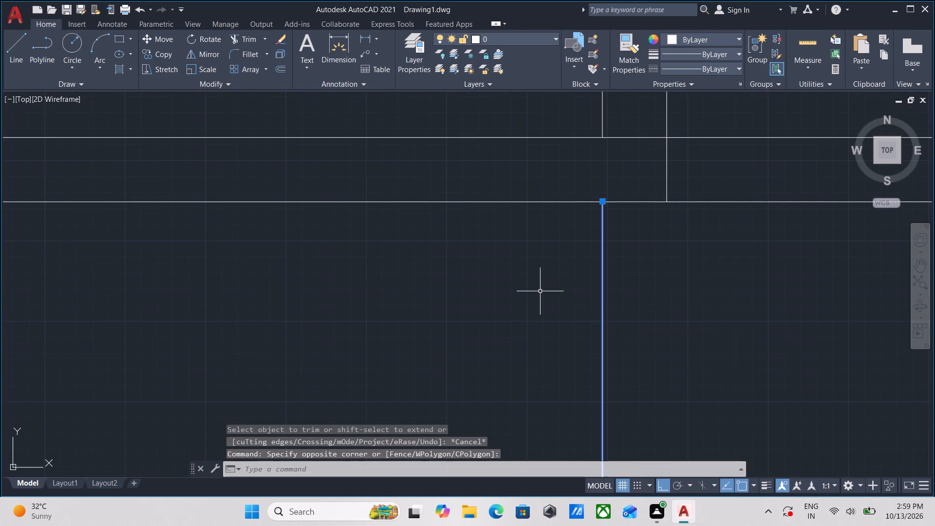
pyautogui.press('o')
pyautogui.press('Return')
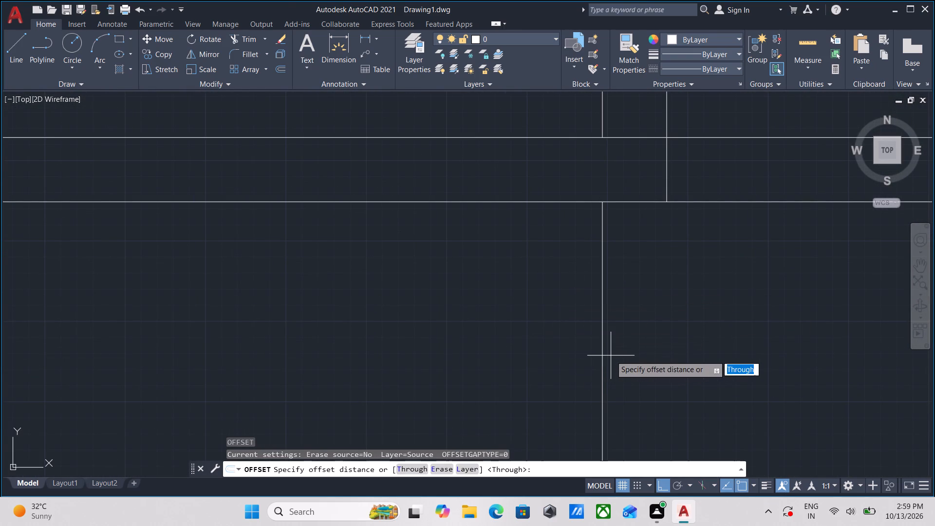
pyautogui.click(605, 359)
pyautogui.click(673, 365)
pyautogui.press('7')
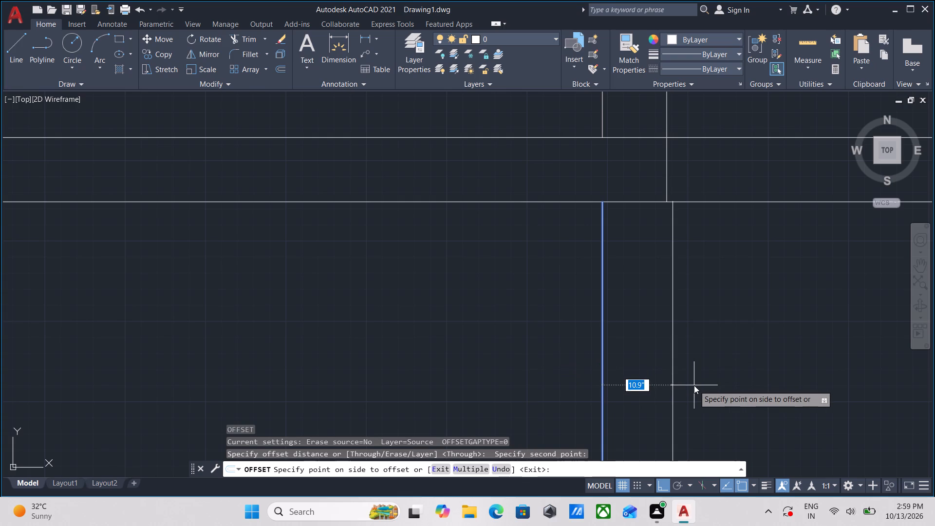
pyautogui.hotkey('shift', '"')
pyautogui.press('Return')
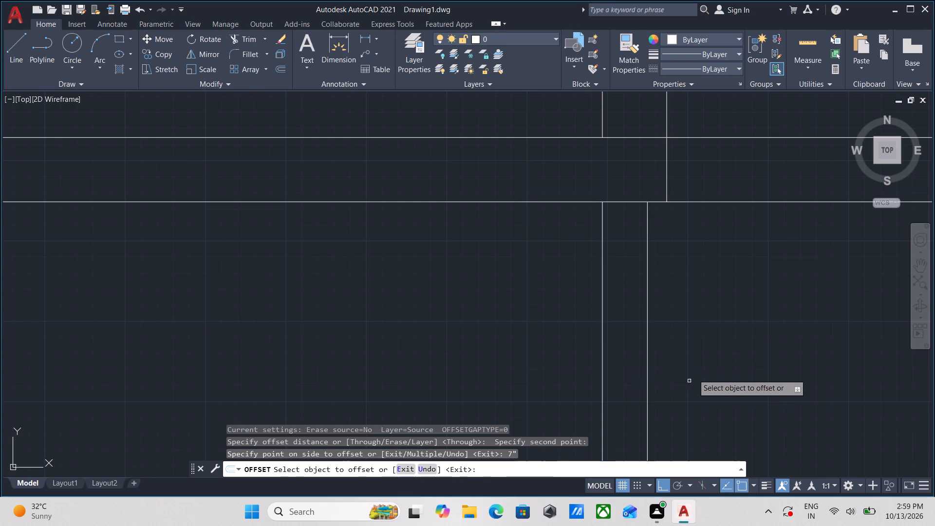
pyautogui.scroll(-4, 694, 368)
pyautogui.moveTo(693, 369); pyautogui.dragTo(677, 312, button='middle')
pyautogui.press('Escape')
# Measure the rooms on both sides of the new 7" wall segment.
pyautogui.moveTo(678, 356); pyautogui.dragTo(678, 324, button='middle')
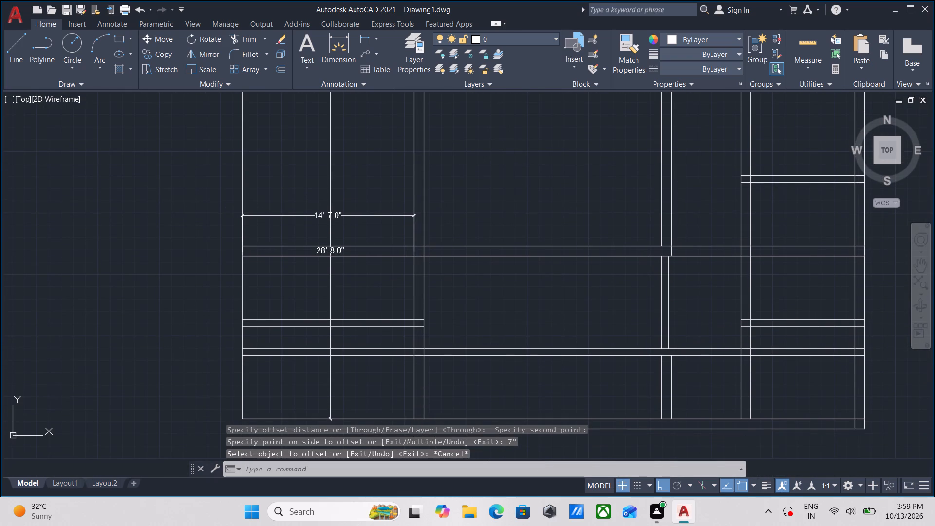
pyautogui.write('MEA')
pyautogui.press('Return')
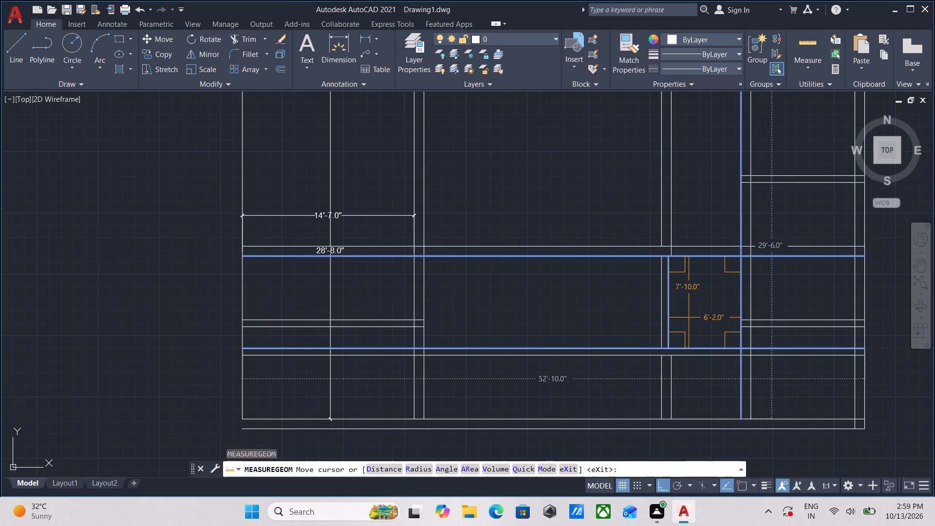
pyautogui.scroll(2, 689, 318)
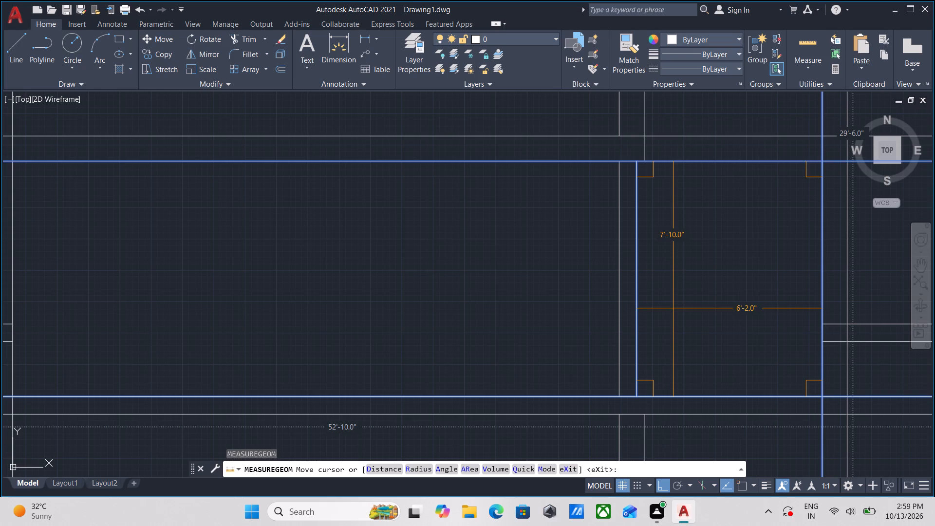
pyautogui.moveTo(467, 299); pyautogui.dragTo(624, 312, button='middle')
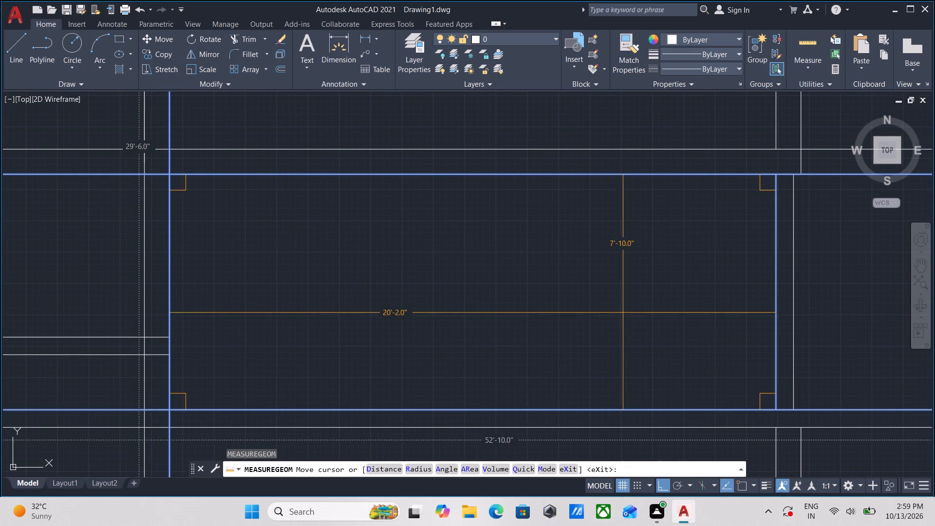
pyautogui.scroll(-1, 827, 352)
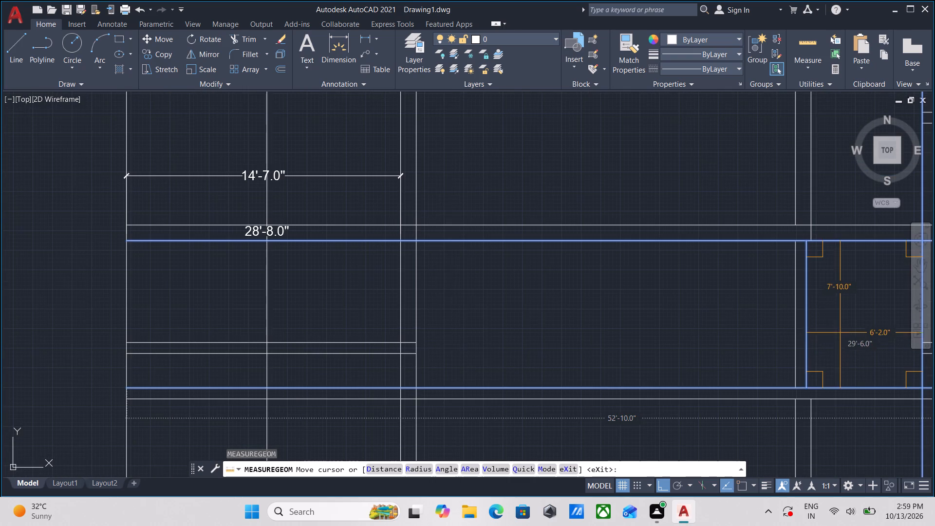
pyautogui.moveTo(832, 321); pyautogui.dragTo(690, 324, button='middle')
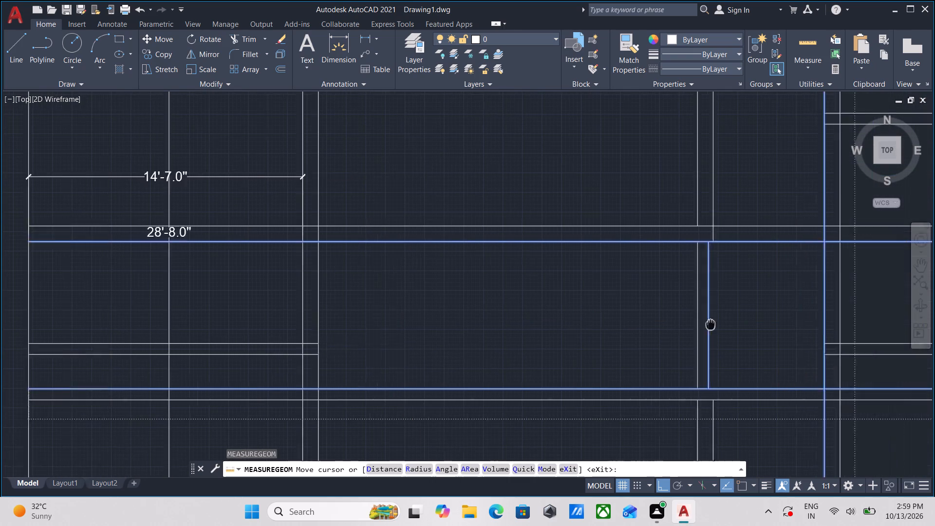
pyautogui.moveTo(690, 324); pyautogui.dragTo(676, 326, button='middle')
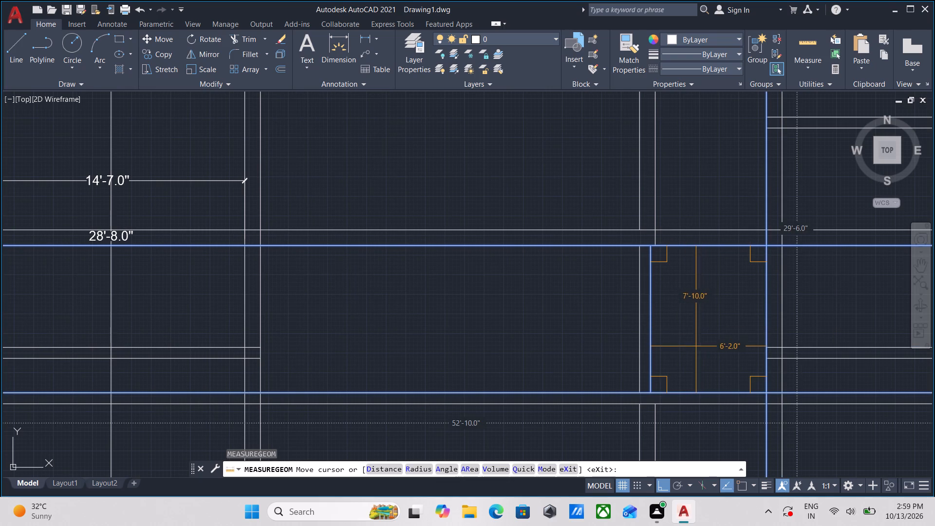
pyautogui.scroll(1, 689, 359)
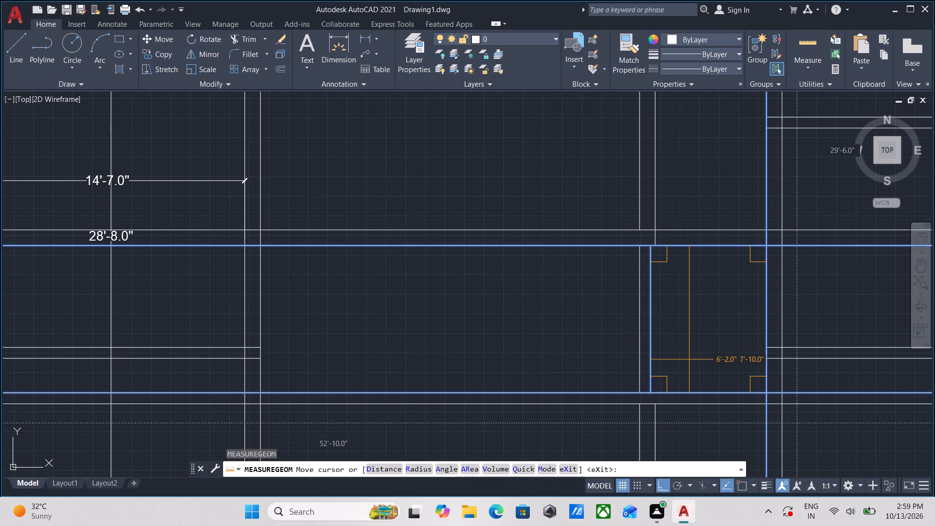
pyautogui.press('Escape')
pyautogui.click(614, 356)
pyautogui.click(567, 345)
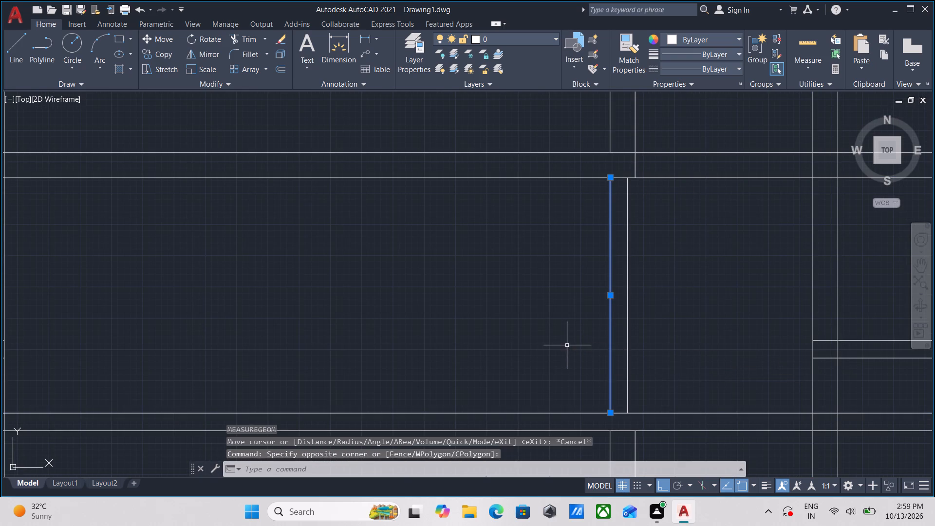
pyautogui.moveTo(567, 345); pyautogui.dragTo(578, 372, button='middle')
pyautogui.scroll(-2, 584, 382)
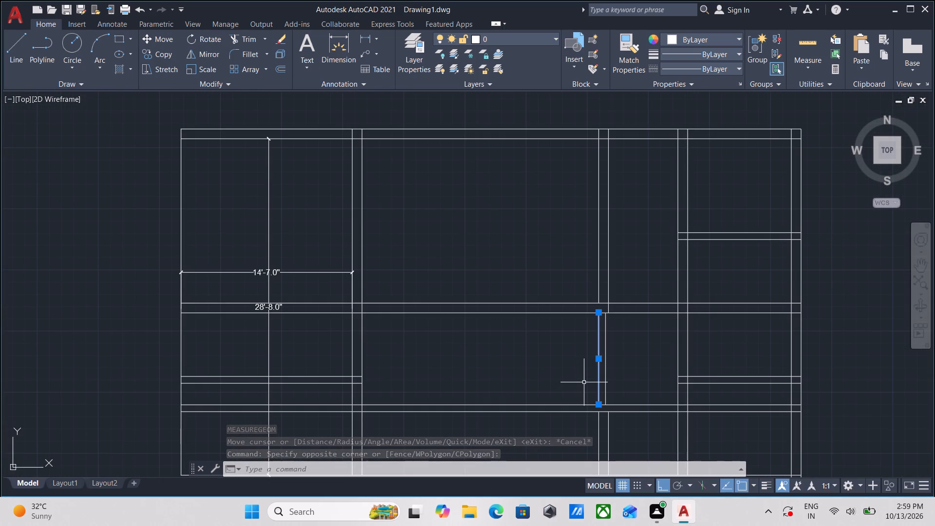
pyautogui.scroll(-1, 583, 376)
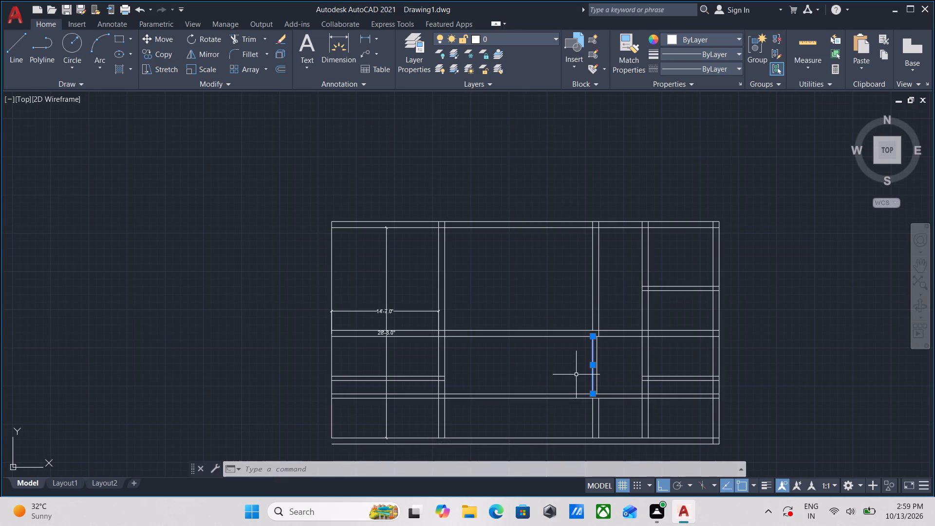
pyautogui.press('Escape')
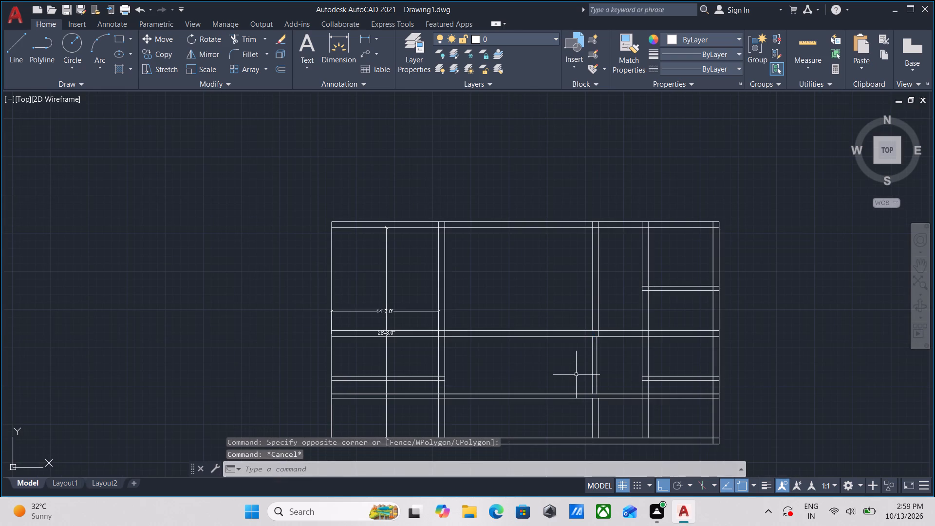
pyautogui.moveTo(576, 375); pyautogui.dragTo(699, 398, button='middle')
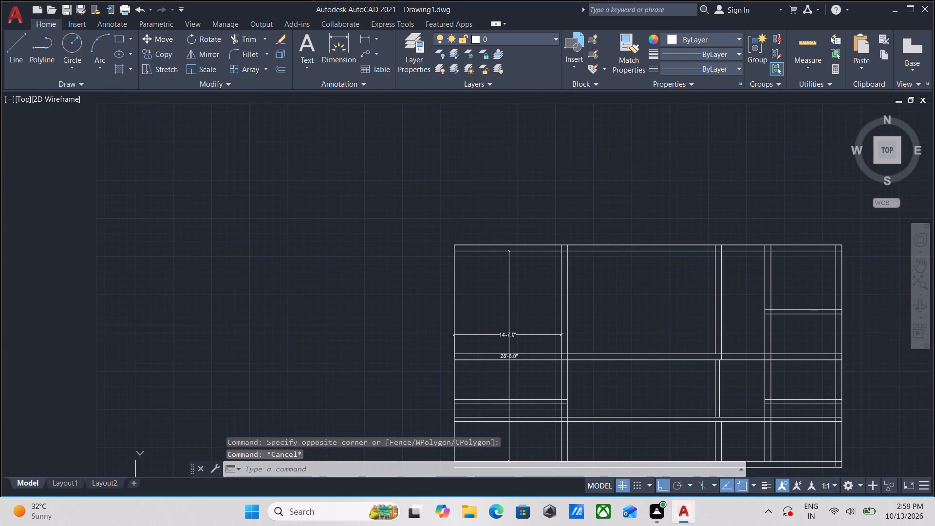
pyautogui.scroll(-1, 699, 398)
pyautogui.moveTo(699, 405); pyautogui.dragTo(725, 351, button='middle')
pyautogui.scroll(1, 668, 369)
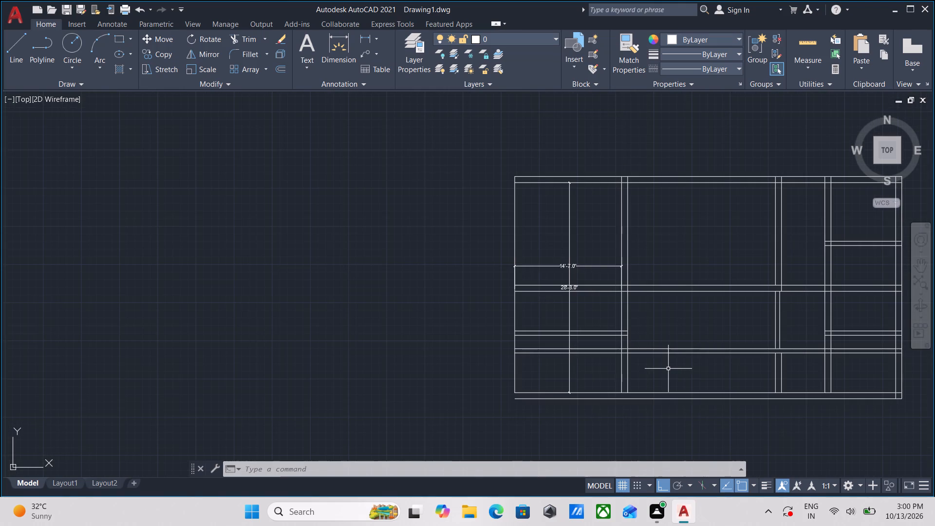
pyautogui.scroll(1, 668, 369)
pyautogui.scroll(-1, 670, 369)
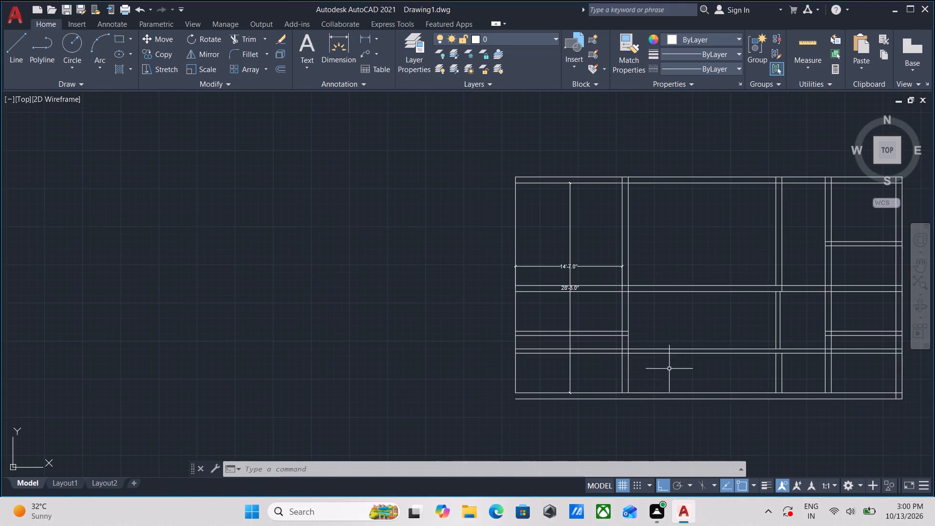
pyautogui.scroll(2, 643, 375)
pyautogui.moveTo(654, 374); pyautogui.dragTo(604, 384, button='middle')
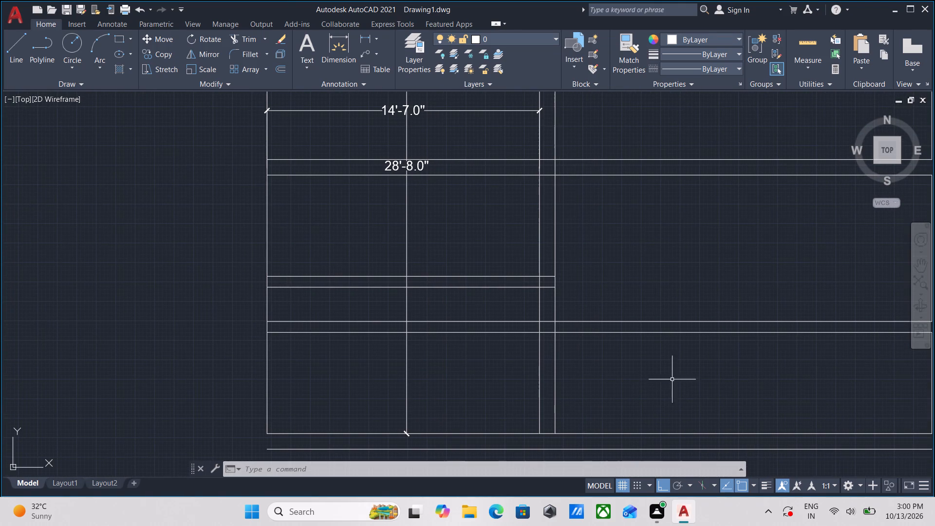
# Extend the west line of the lower 10" vertical wall stub up through the lower 7" horizontal wall to the 7" vertical wall.
pyautogui.scroll(-1, 638, 367)
pyautogui.moveTo(656, 368); pyautogui.dragTo(645, 378, button='middle')
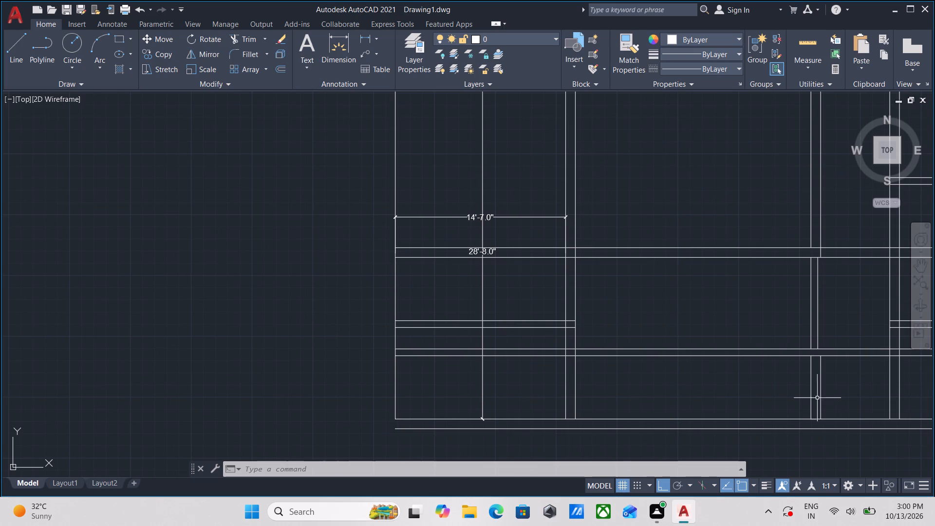
pyautogui.scroll(1, 813, 399)
pyautogui.moveTo(815, 387); pyautogui.dragTo(794, 405, button='middle')
pyautogui.write('EX')
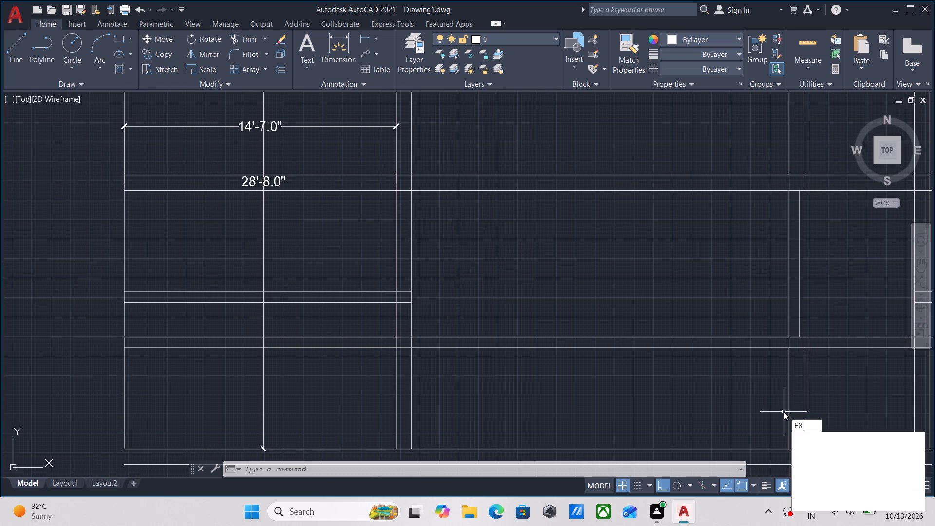
pyautogui.press('Return')
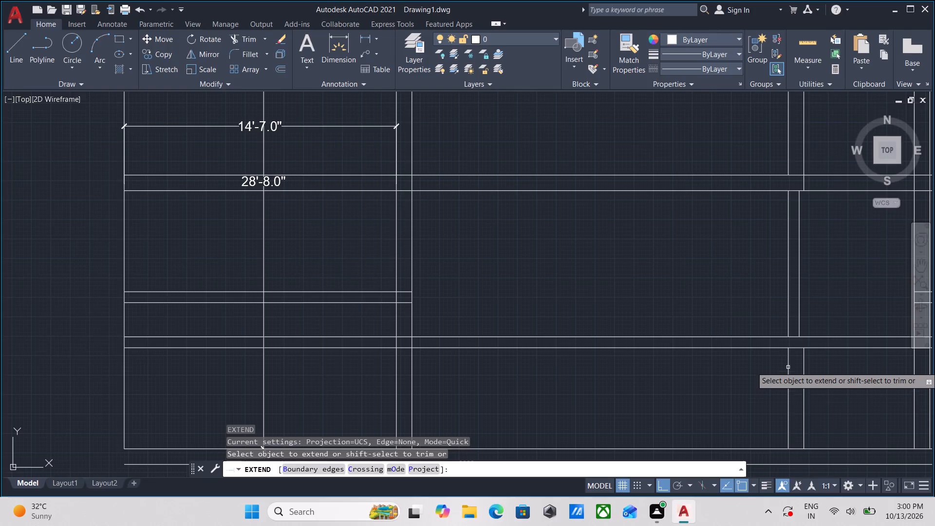
pyautogui.click(789, 365)
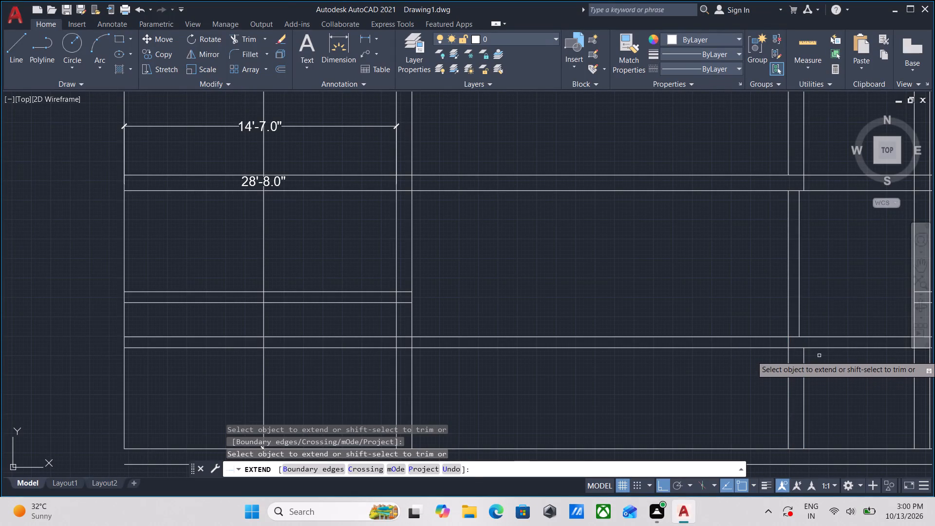
pyautogui.press('Escape')
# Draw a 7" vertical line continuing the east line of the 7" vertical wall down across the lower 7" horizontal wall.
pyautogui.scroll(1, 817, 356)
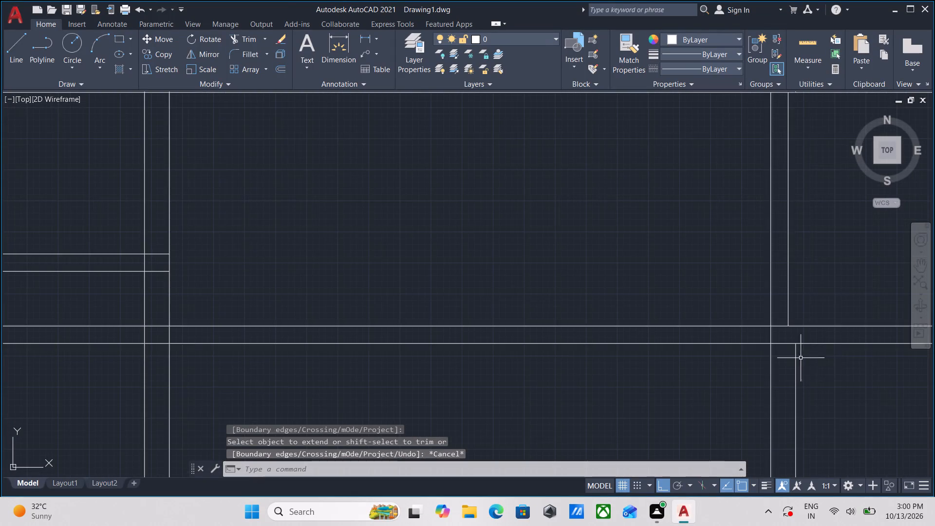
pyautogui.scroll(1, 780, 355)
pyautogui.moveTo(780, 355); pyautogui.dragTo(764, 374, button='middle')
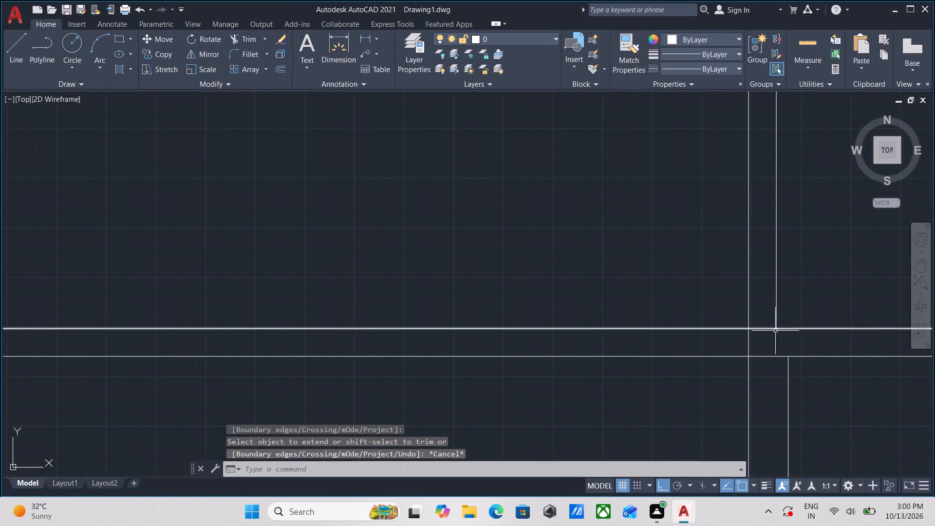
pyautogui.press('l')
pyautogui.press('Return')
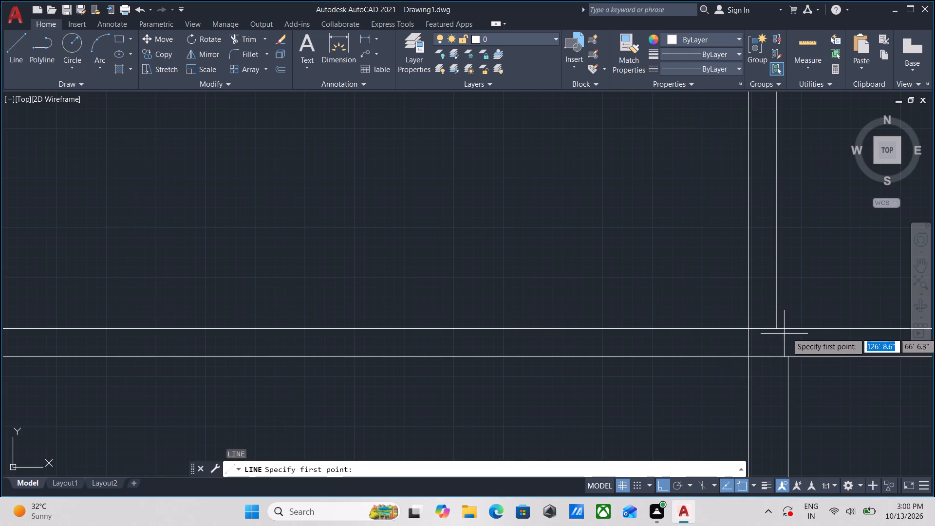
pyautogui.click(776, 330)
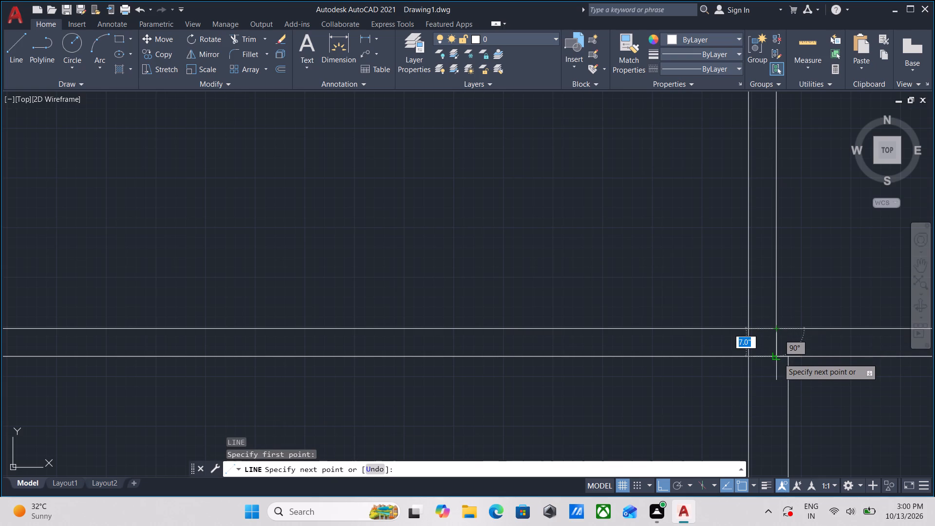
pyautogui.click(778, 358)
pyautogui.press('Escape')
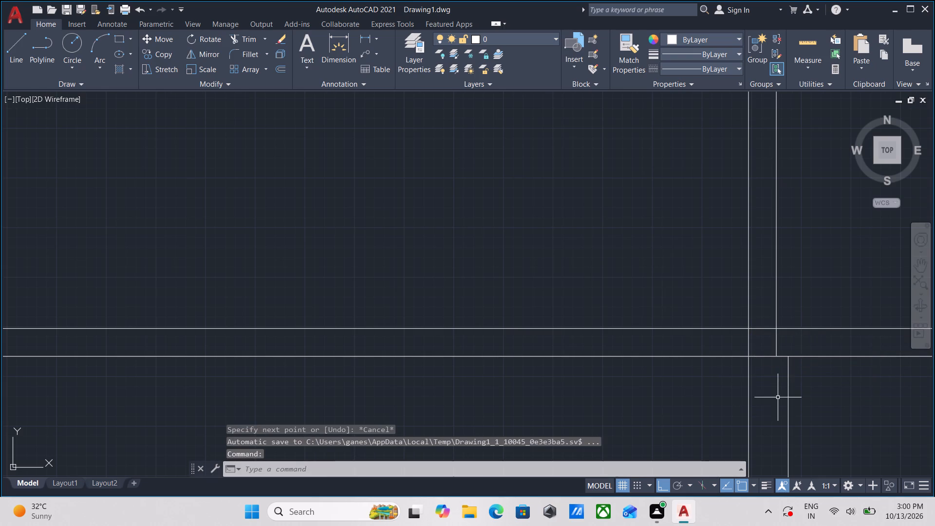
# Trim both lines of the lower 7" horizontal wall between the west vertical wall and the 7" vertical wall.
pyautogui.scroll(-2, 778, 398)
pyautogui.moveTo(773, 401); pyautogui.dragTo(696, 382, button='middle')
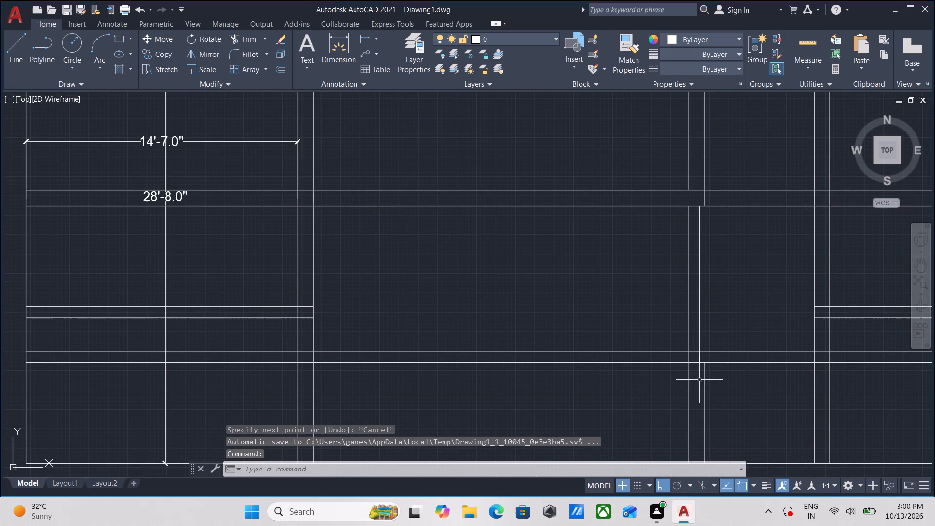
pyautogui.moveTo(569, 454); pyautogui.dragTo(602, 416, button='middle')
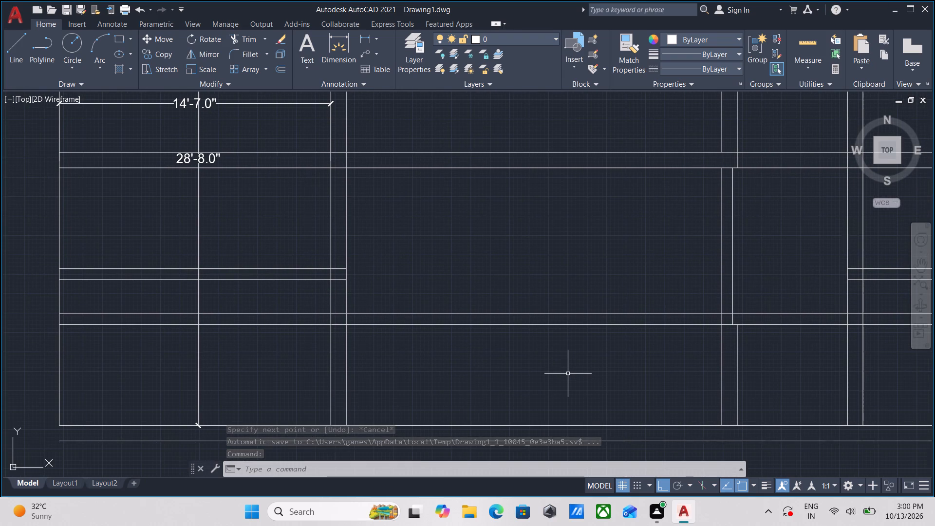
pyautogui.write('TR')
pyautogui.press('Return')
pyautogui.click(569, 372)
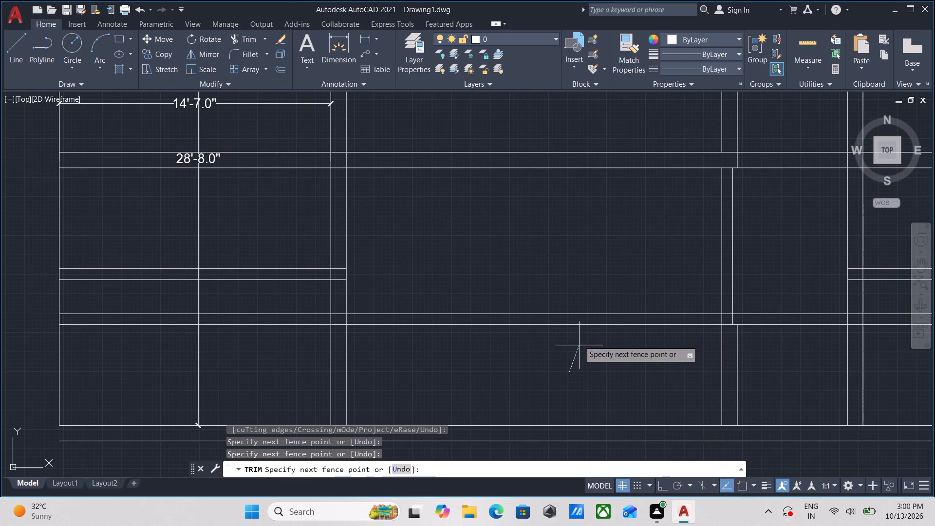
pyautogui.click(567, 283)
# Trim the line pieces inside the junction of the 7" vertical wall and the lower 7" horizontal wall, leaving open, clean corners.
pyautogui.moveTo(758, 335); pyautogui.dragTo(741, 346, button='middle')
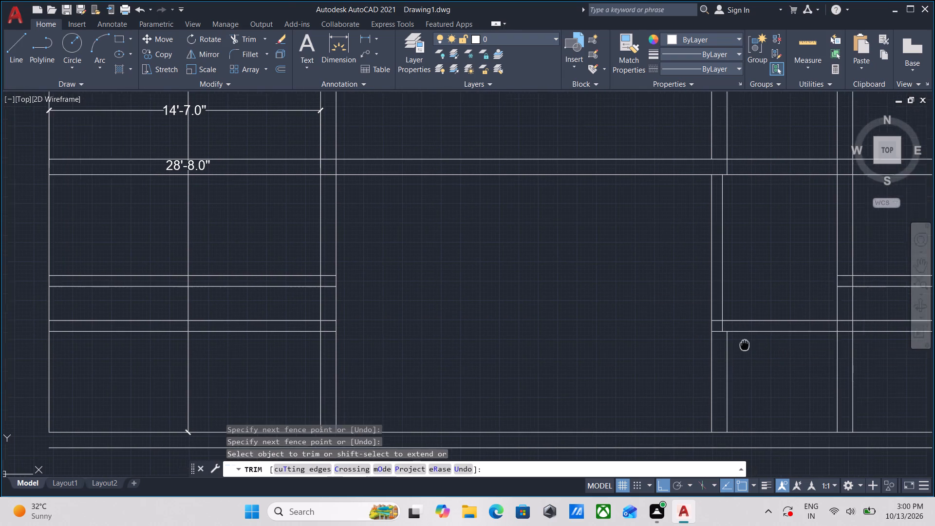
pyautogui.moveTo(741, 346); pyautogui.dragTo(735, 349, button='middle')
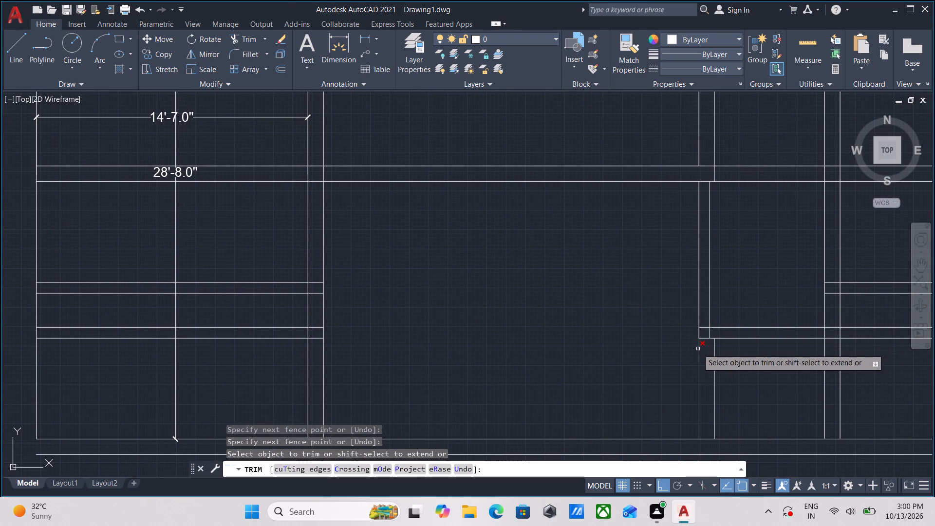
pyautogui.scroll(1, 698, 349)
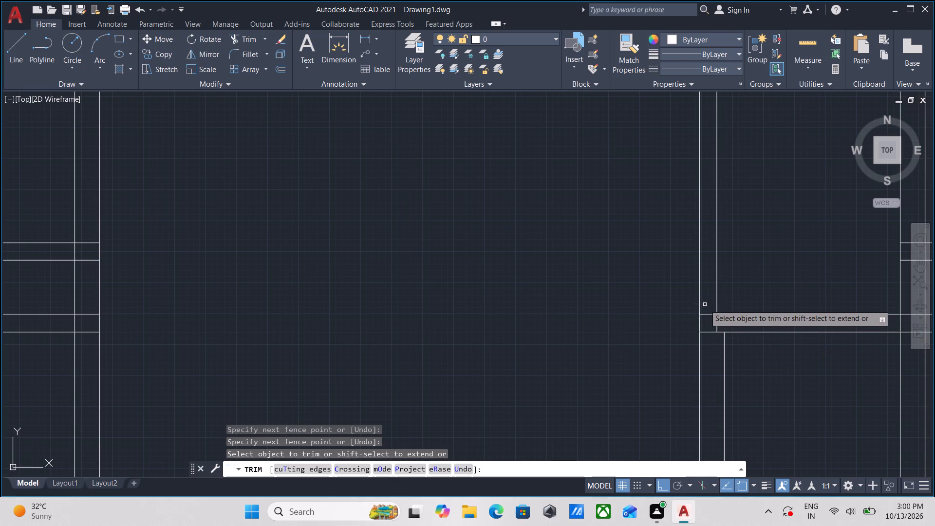
pyautogui.click(705, 304)
pyautogui.click(711, 325)
pyautogui.click(710, 325)
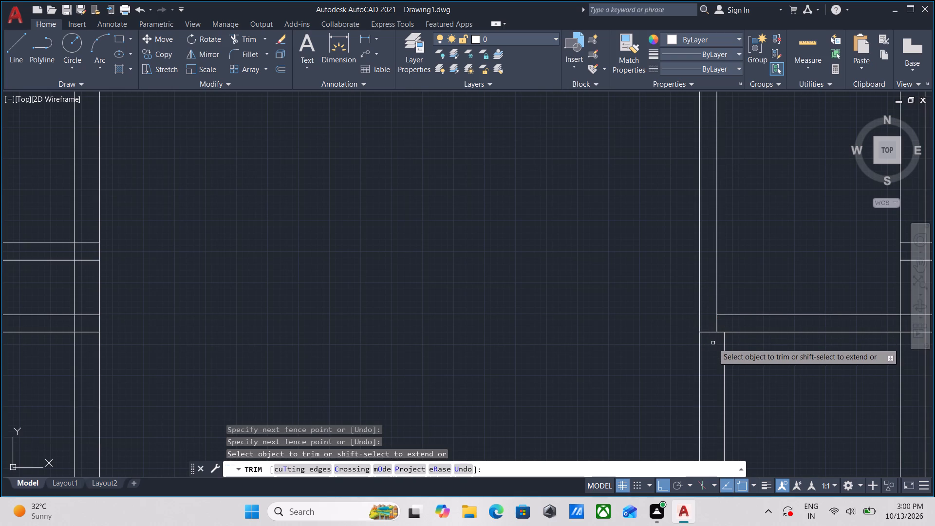
pyautogui.click(711, 330)
pyautogui.click(709, 341)
pyautogui.click(710, 328)
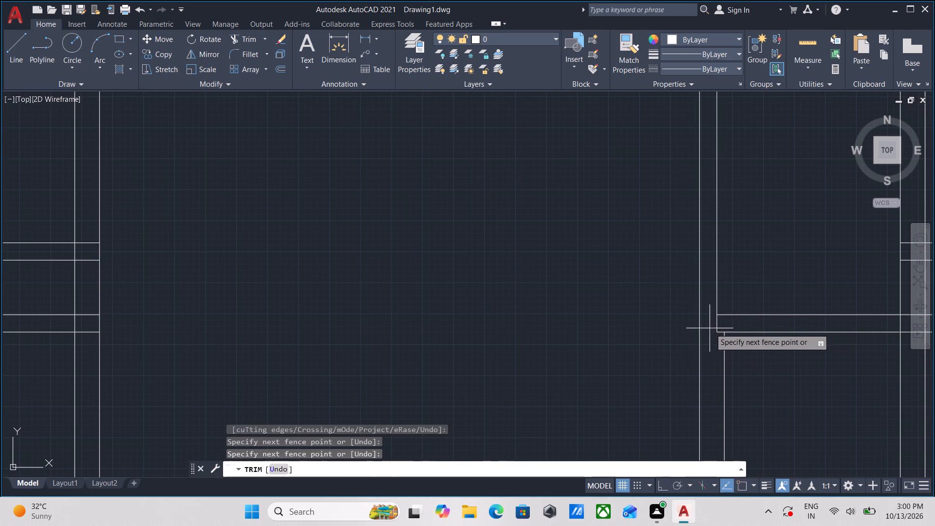
pyautogui.click(738, 327)
pyautogui.click(723, 325)
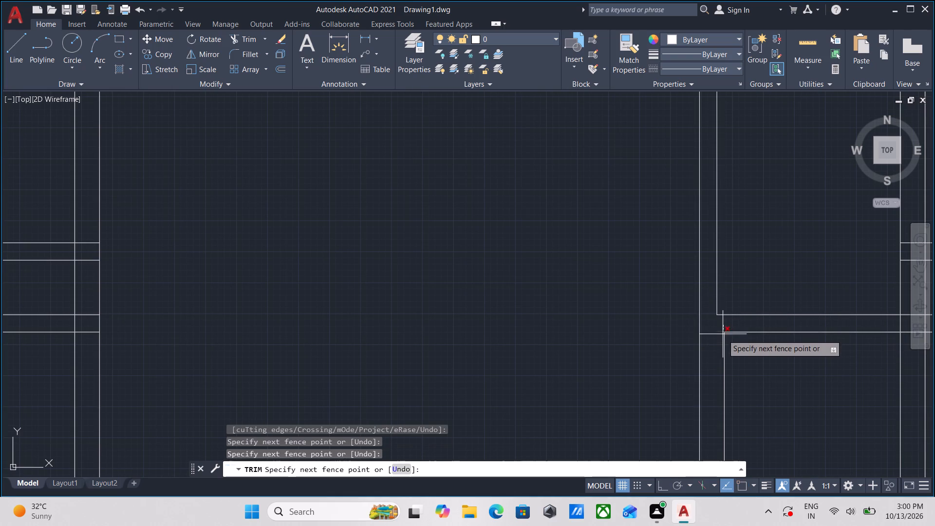
pyautogui.click(719, 339)
pyautogui.scroll(-3, 719, 340)
pyautogui.moveTo(735, 355); pyautogui.dragTo(728, 370, button='middle')
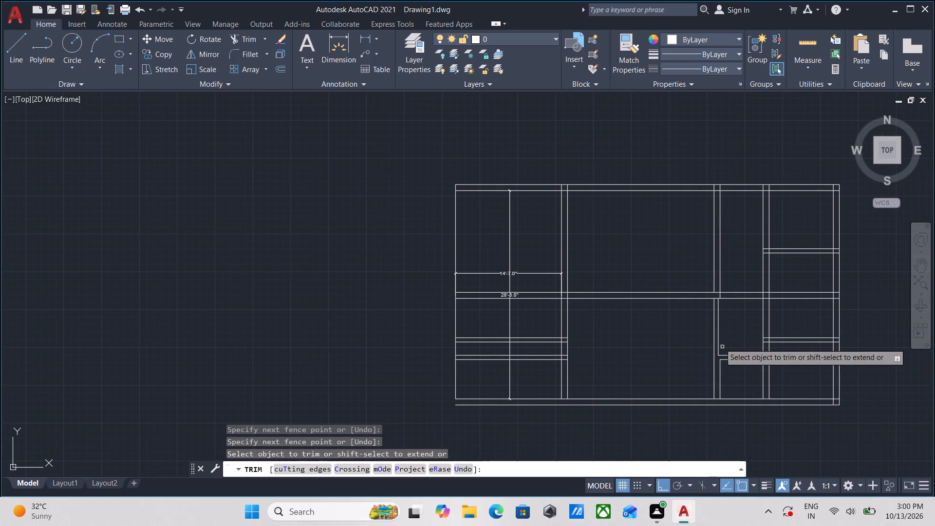
pyautogui.scroll(2, 700, 316)
pyautogui.moveTo(700, 316); pyautogui.dragTo(689, 338, button='middle')
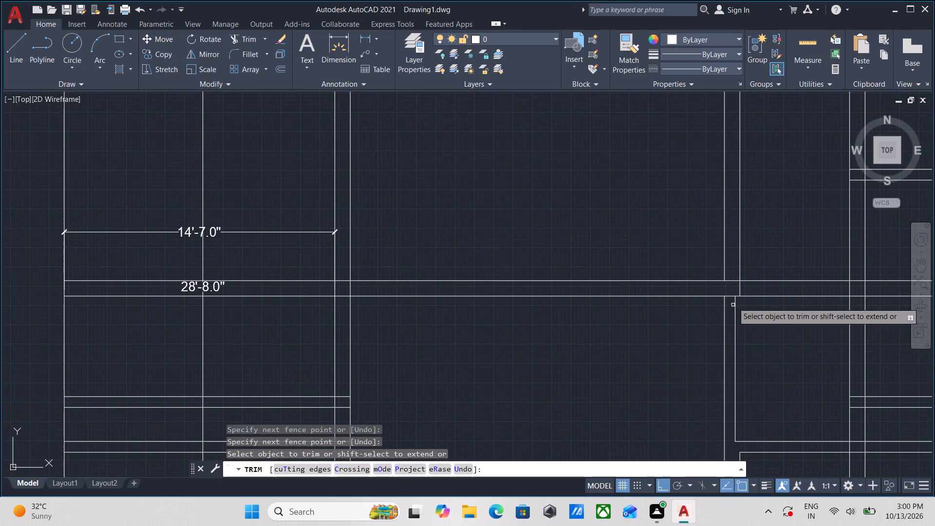
pyautogui.press('Escape')
# Extend the west line of the 7" vertical wall up through the middle horizontal wall.
pyautogui.scroll(2, 731, 298)
pyautogui.moveTo(725, 307); pyautogui.dragTo(722, 324, button='middle')
pyautogui.write('EX')
pyautogui.press('Return')
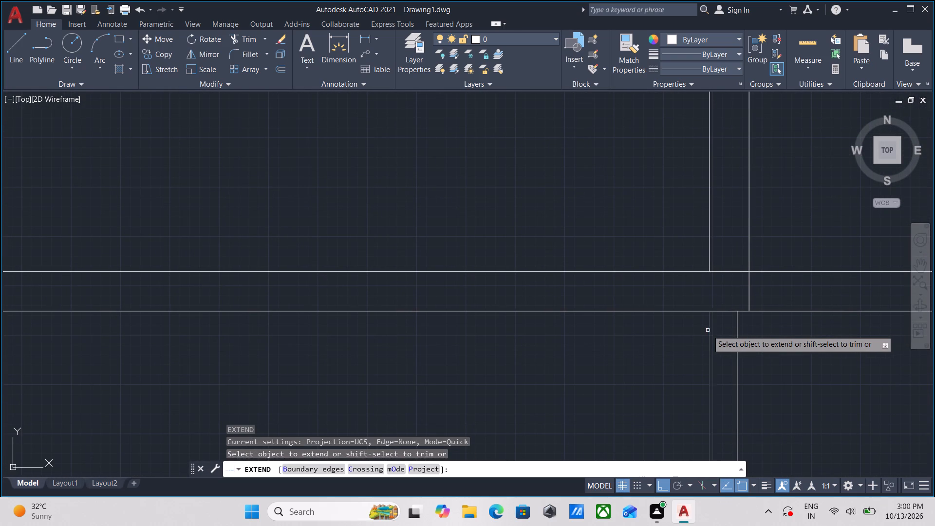
pyautogui.click(710, 325)
pyautogui.press('Escape')
# Measure the central rooms below and above the middle horizontal wall, and the vertical wall east of the upper one.
pyautogui.scroll(-2, 722, 318)
pyautogui.moveTo(655, 366); pyautogui.dragTo(699, 321, button='middle')
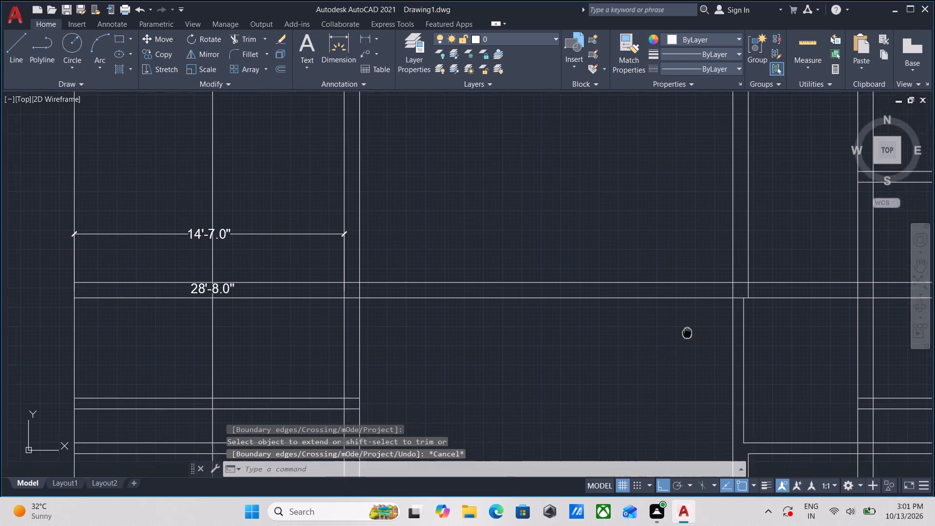
pyautogui.moveTo(699, 321); pyautogui.dragTo(711, 309, button='middle')
pyautogui.scroll(-2, 659, 319)
pyautogui.moveTo(663, 330); pyautogui.dragTo(658, 340, button='middle')
pyautogui.scroll(-1, 657, 341)
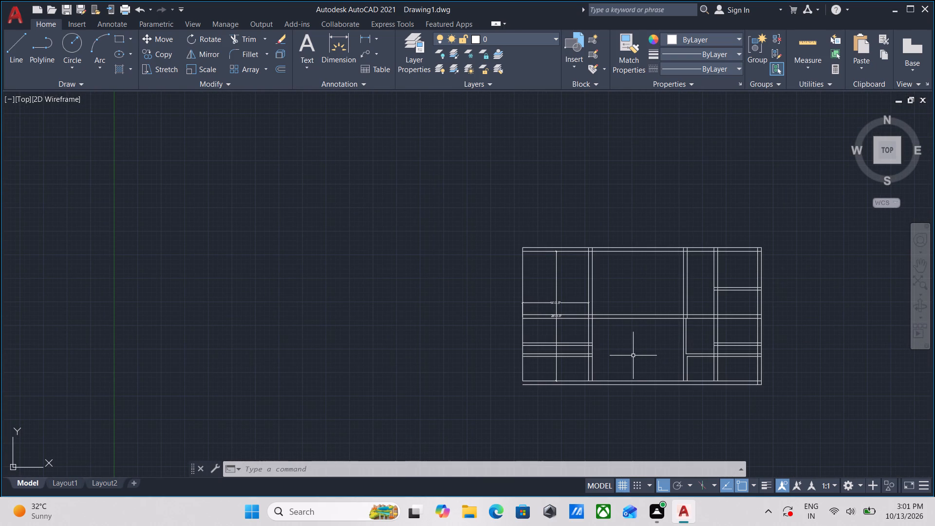
pyautogui.write('MEA')
pyautogui.press('Return')
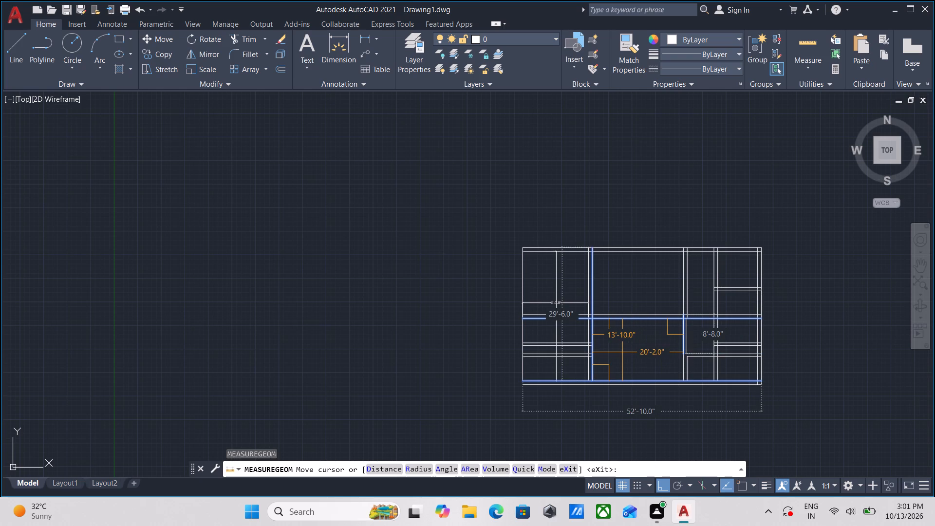
pyautogui.scroll(2, 558, 345)
pyautogui.moveTo(727, 360); pyautogui.dragTo(591, 361, button='middle')
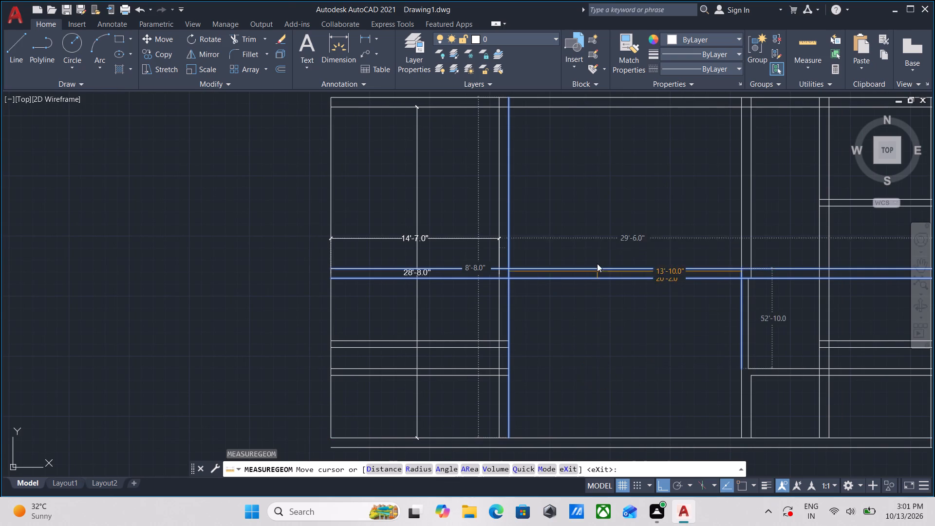
pyautogui.moveTo(605, 211); pyautogui.dragTo(590, 298, button='middle')
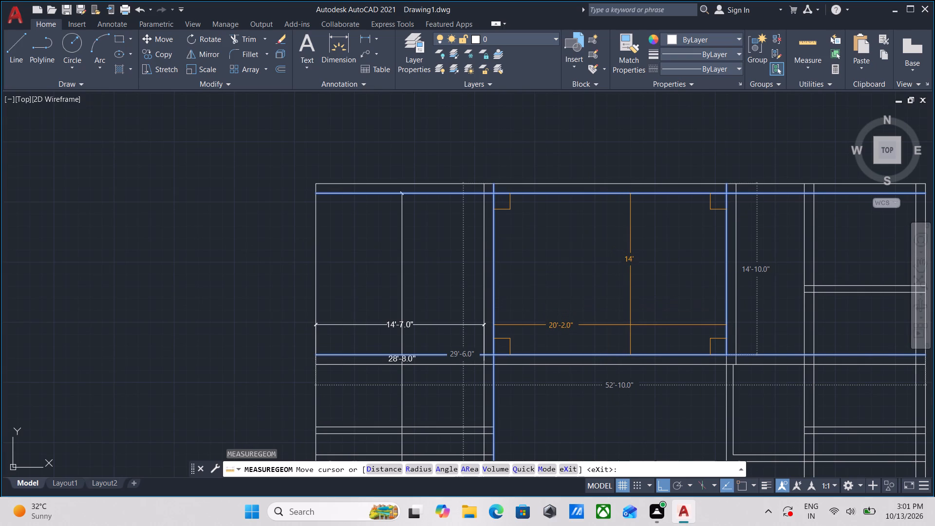
pyautogui.scroll(-2, 632, 326)
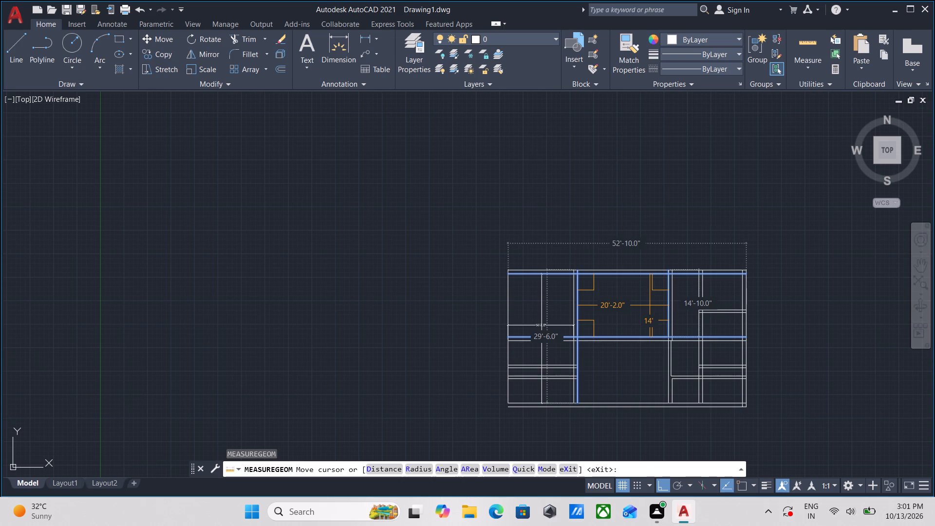
pyautogui.scroll(2, 649, 305)
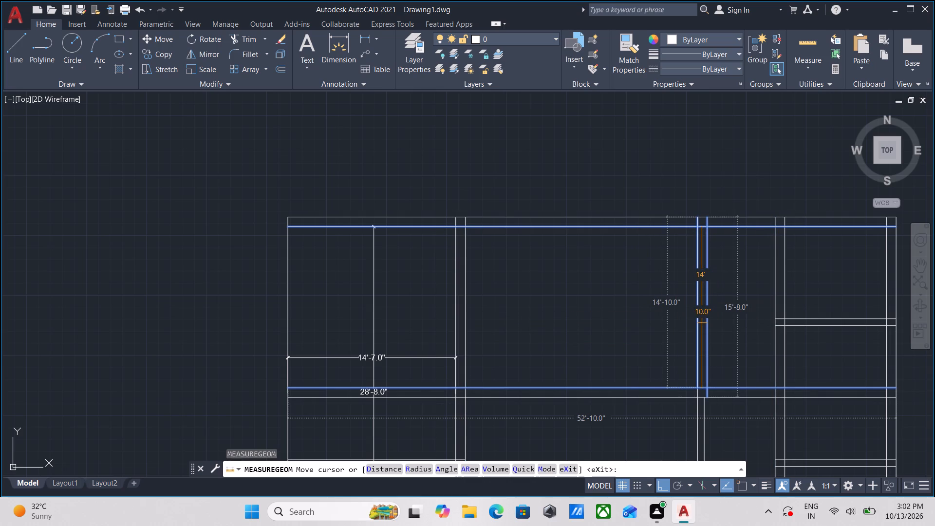
pyautogui.press('Escape')
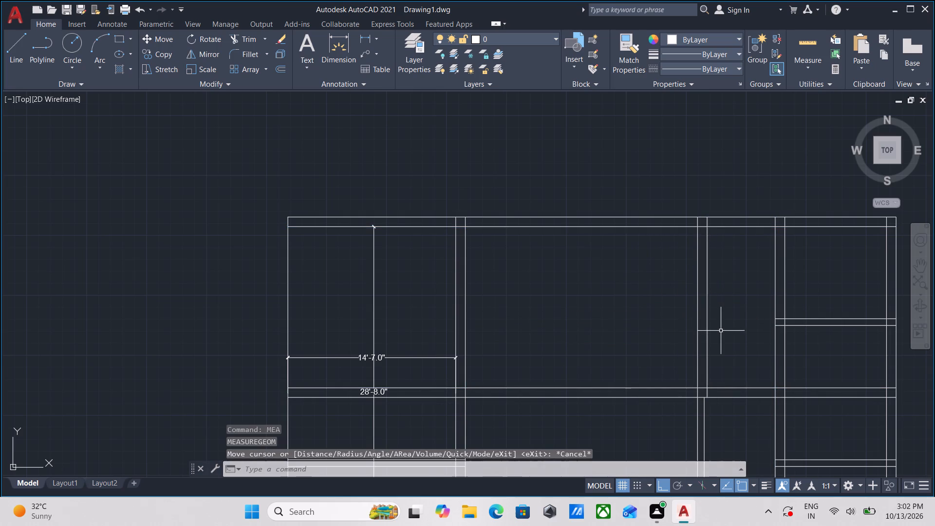
# Trim away the vertical 10" wall east of the upper central room, including its line pieces inside the top outer wall.
pyautogui.write('TR')
pyautogui.press('Return')
pyautogui.click(721, 331)
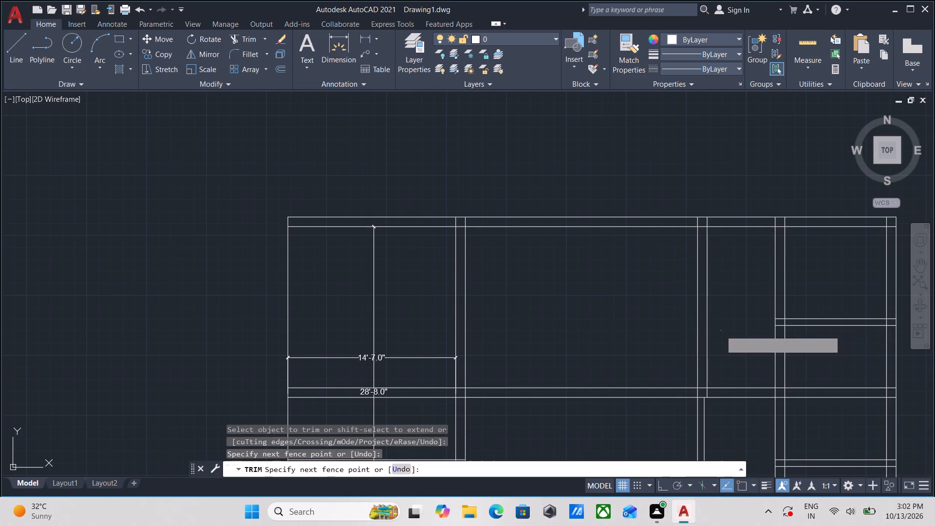
pyautogui.click(646, 317)
pyautogui.scroll(3, 670, 226)
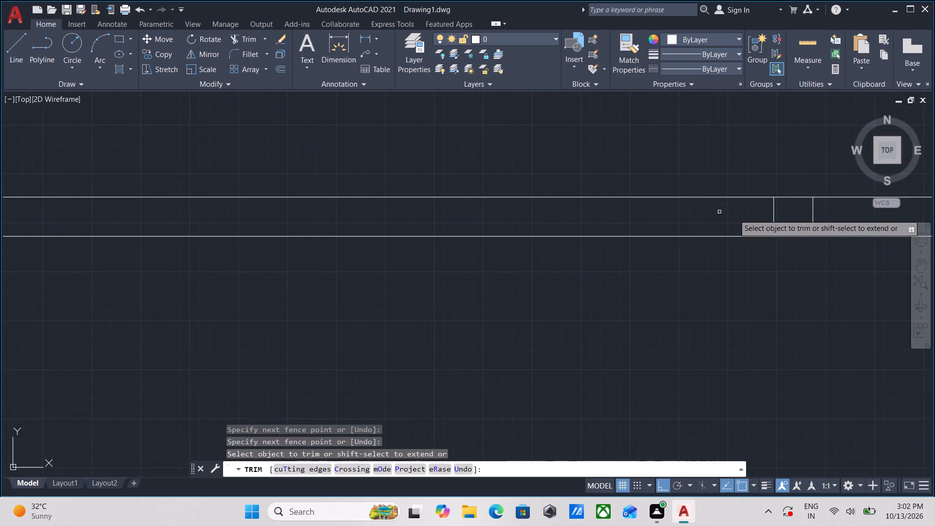
pyautogui.click(827, 211)
pyautogui.click(698, 210)
# Trim both lines of the west vertical wall where they cross the top outer wall.
pyautogui.scroll(-4, 696, 211)
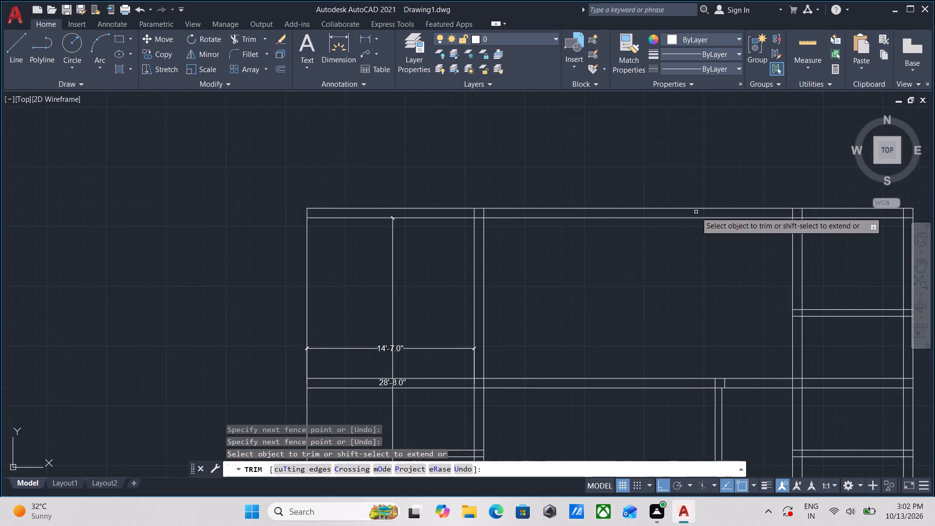
pyautogui.scroll(2, 449, 207)
pyautogui.click(489, 222)
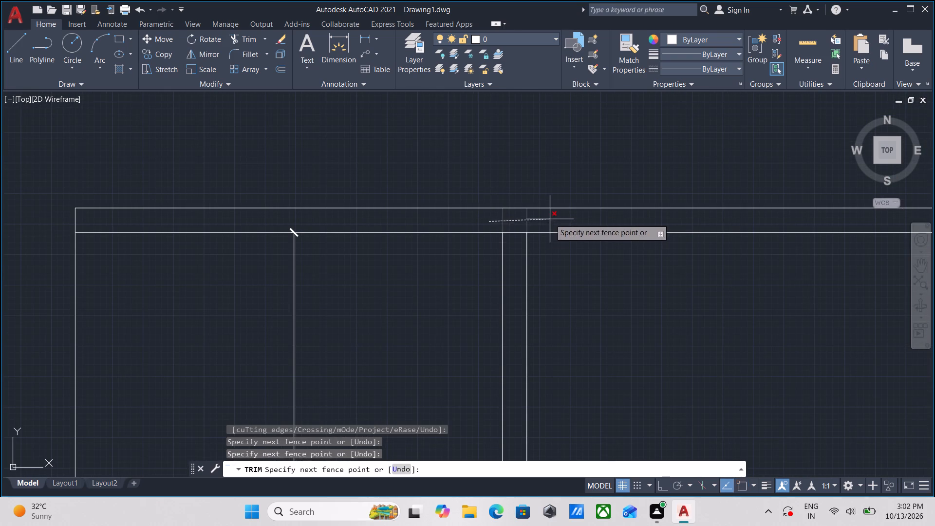
pyautogui.click(550, 219)
pyautogui.press('Escape')
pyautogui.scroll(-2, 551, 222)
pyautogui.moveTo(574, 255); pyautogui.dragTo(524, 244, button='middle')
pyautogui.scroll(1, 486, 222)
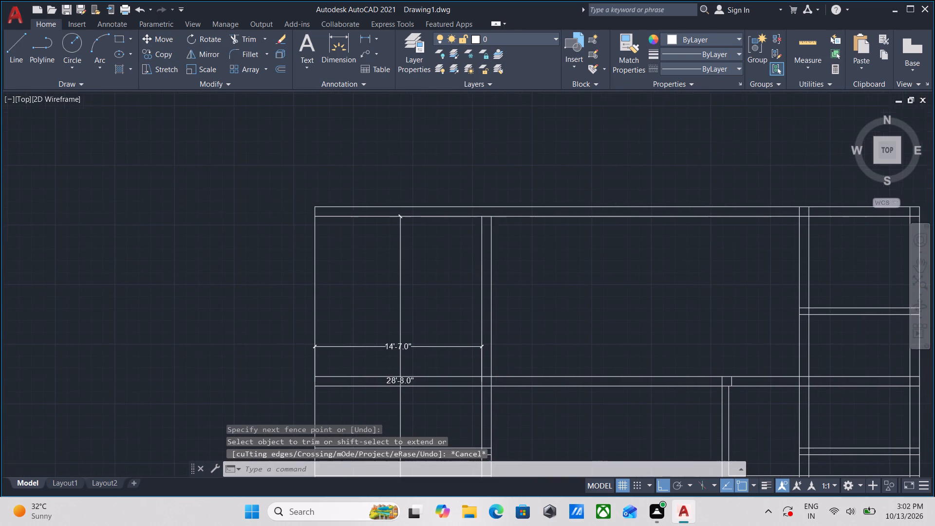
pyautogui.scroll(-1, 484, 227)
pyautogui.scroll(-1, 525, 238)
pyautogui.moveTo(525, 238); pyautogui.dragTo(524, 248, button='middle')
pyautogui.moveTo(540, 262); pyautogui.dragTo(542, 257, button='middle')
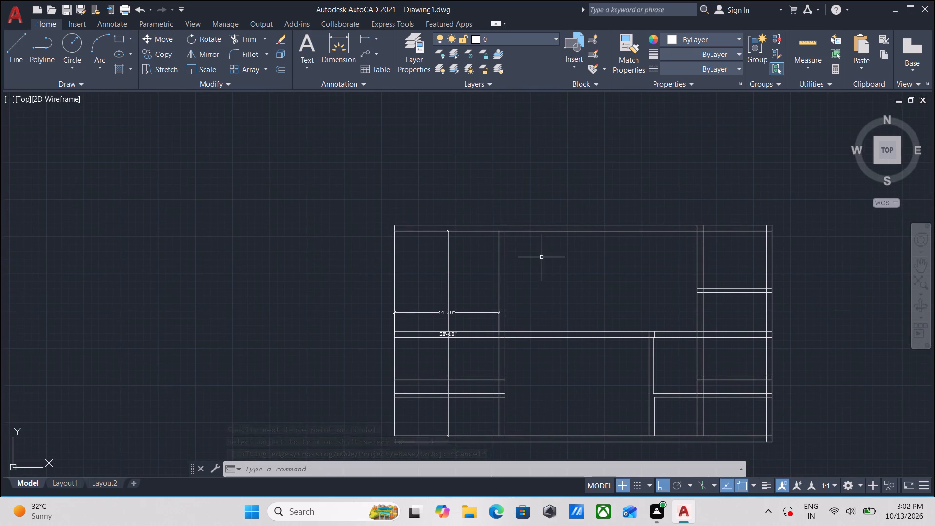
# Measure the rooms and horizontal walls in the east bay, between the 10" vertical wall and the east outer wall.
pyautogui.write('MEA')
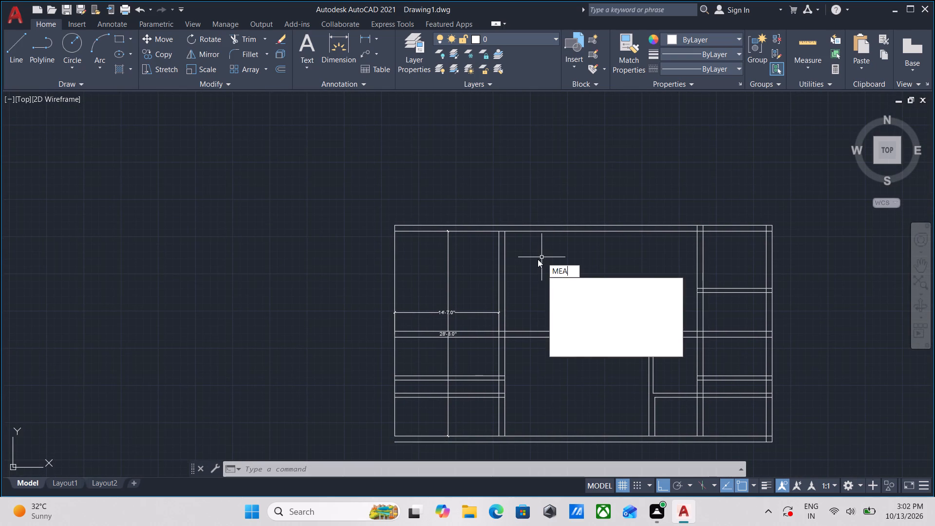
pyautogui.press('Return')
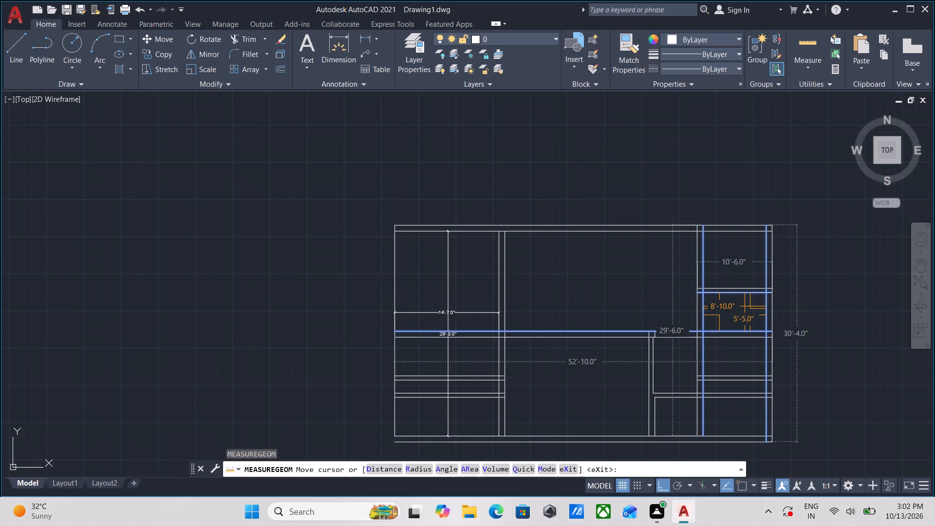
pyautogui.moveTo(633, 389); pyautogui.dragTo(594, 348, button='middle')
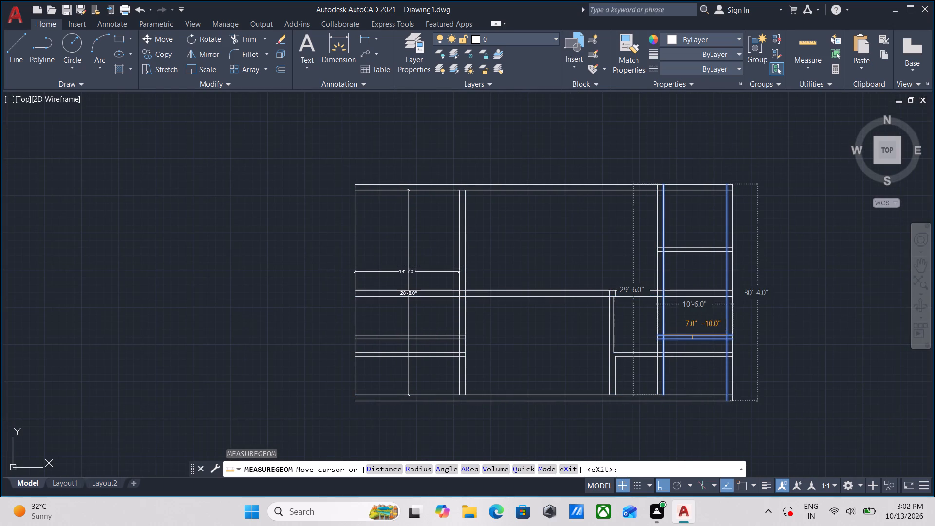
pyautogui.scroll(2, 694, 358)
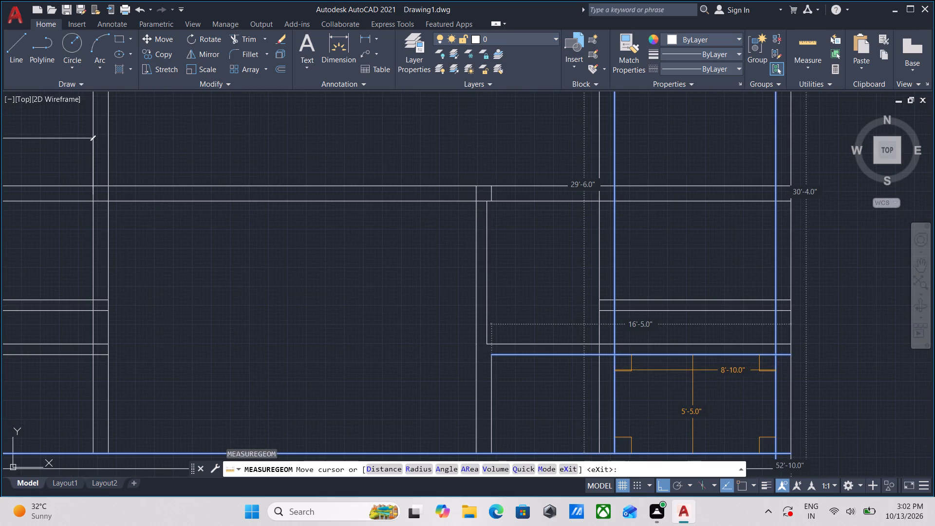
pyautogui.moveTo(692, 370); pyautogui.dragTo(692, 354, button='middle')
pyautogui.scroll(1, 692, 370)
pyautogui.scroll(-1, 692, 354)
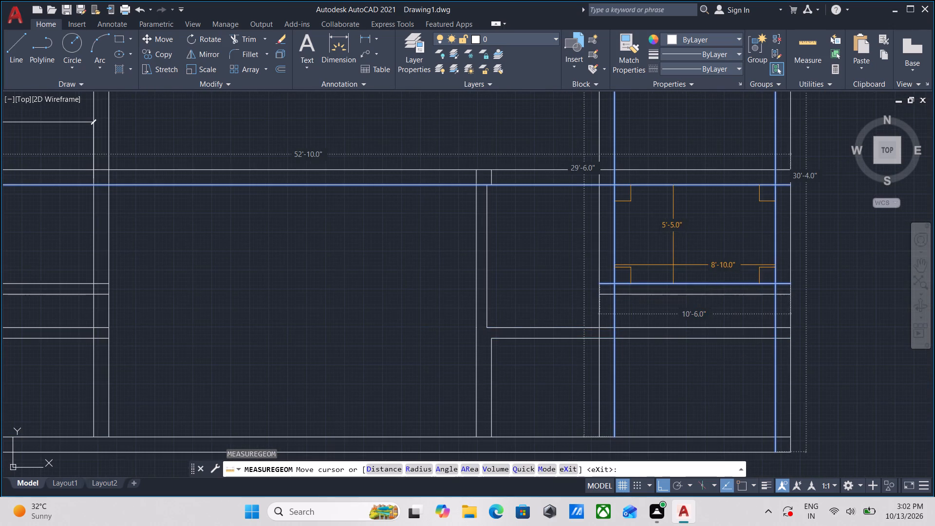
pyautogui.moveTo(662, 306); pyautogui.dragTo(637, 338, button='middle')
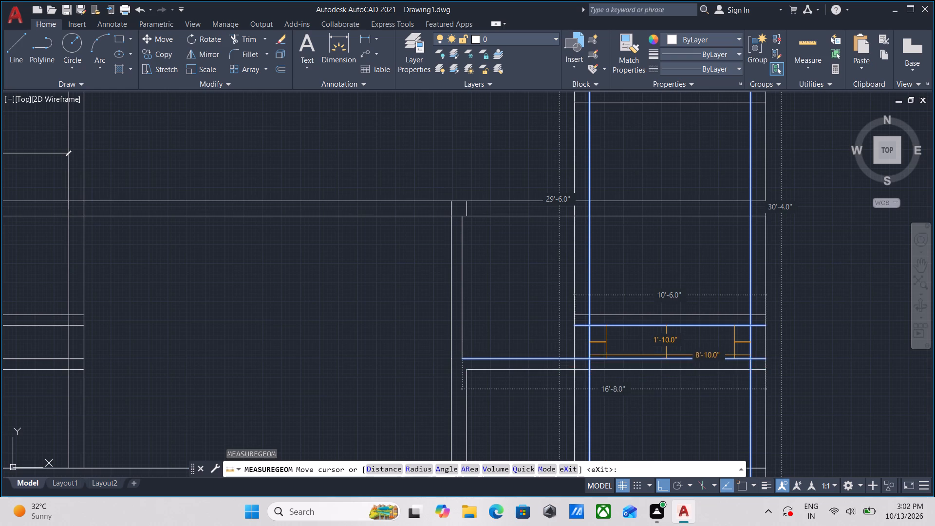
pyautogui.press('Escape')
# Trim both lines of the lowest 7" horizontal wall out of the east bay, including their pieces inside the east outer wall.
pyautogui.scroll(-2, 659, 380)
pyautogui.moveTo(656, 387); pyautogui.dragTo(658, 369, button='middle')
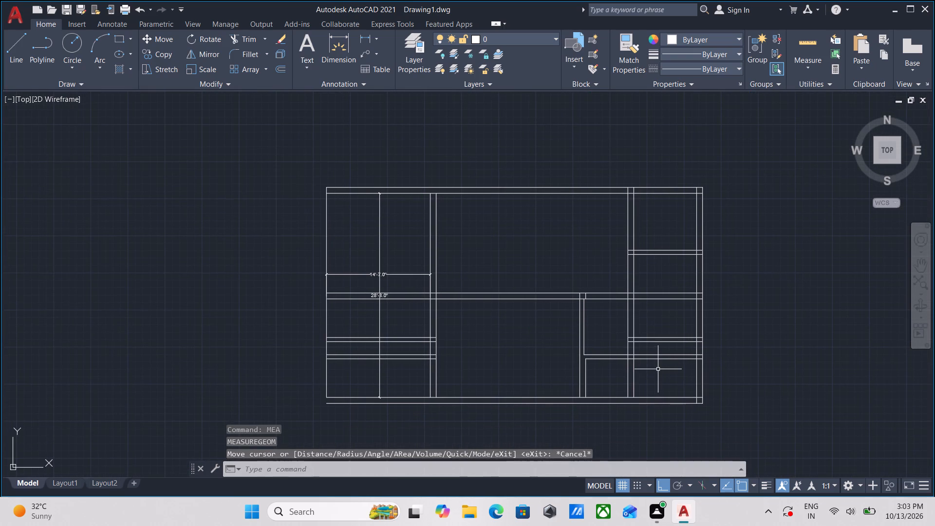
pyautogui.write('TR')
pyautogui.press("'")
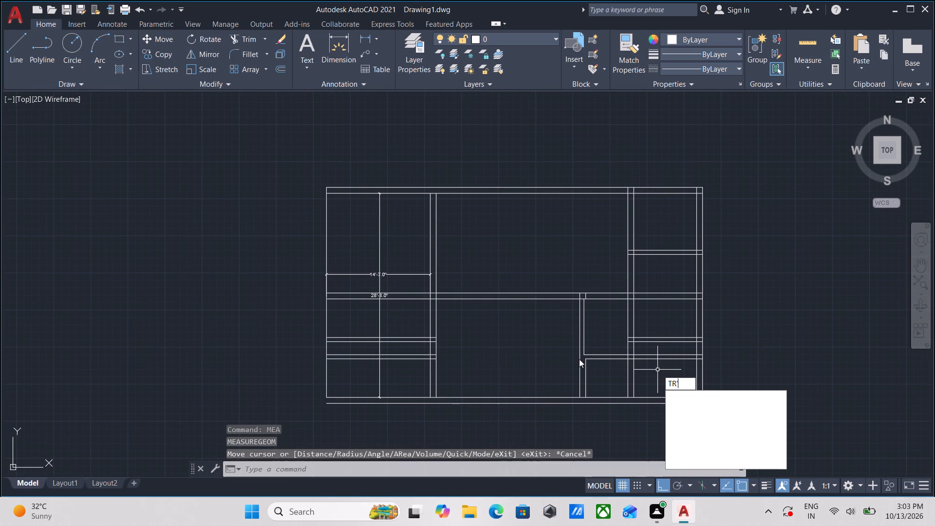
pyautogui.scroll(1, 579, 359)
pyautogui.press('BackSpace')
pyautogui.press('Return')
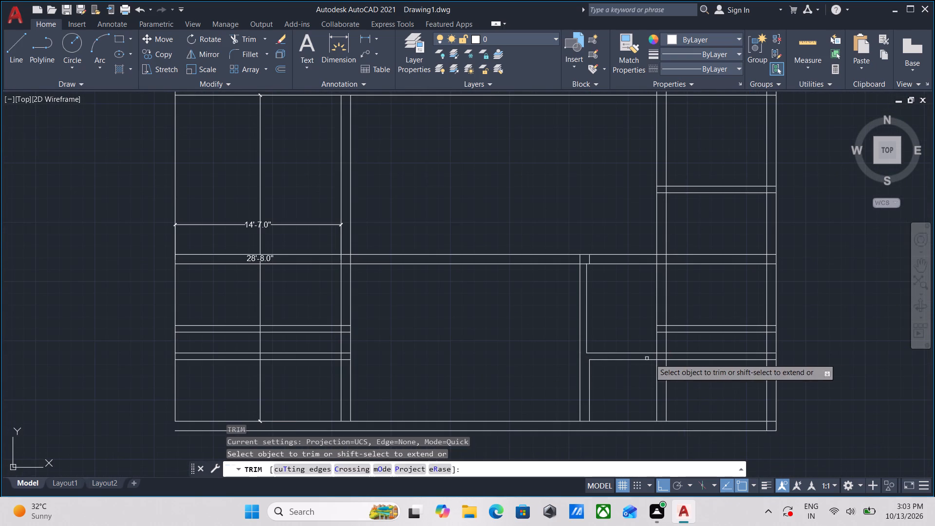
pyautogui.scroll(2, 680, 357)
pyautogui.moveTo(684, 375); pyautogui.dragTo(562, 378, button='middle')
pyautogui.click(580, 370)
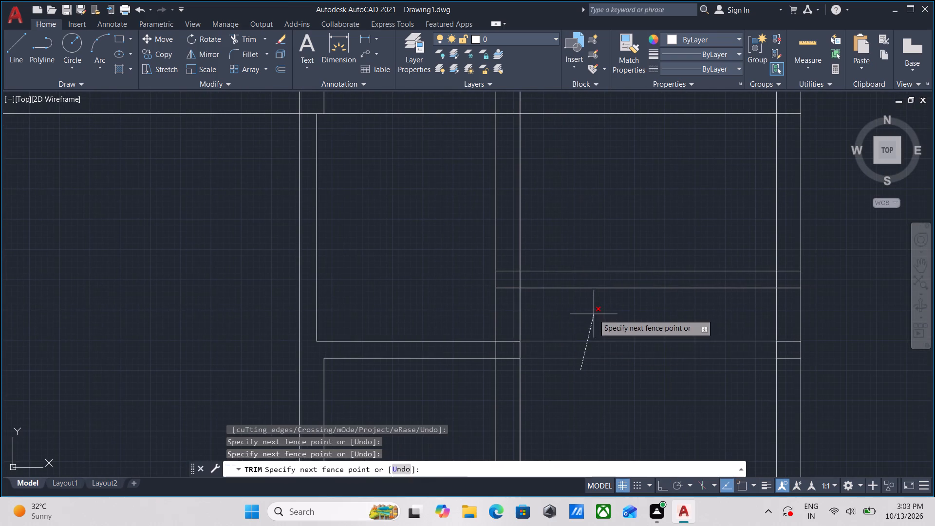
pyautogui.click(594, 314)
pyautogui.moveTo(630, 368); pyautogui.dragTo(494, 376, button='middle')
pyautogui.scroll(2, 632, 376)
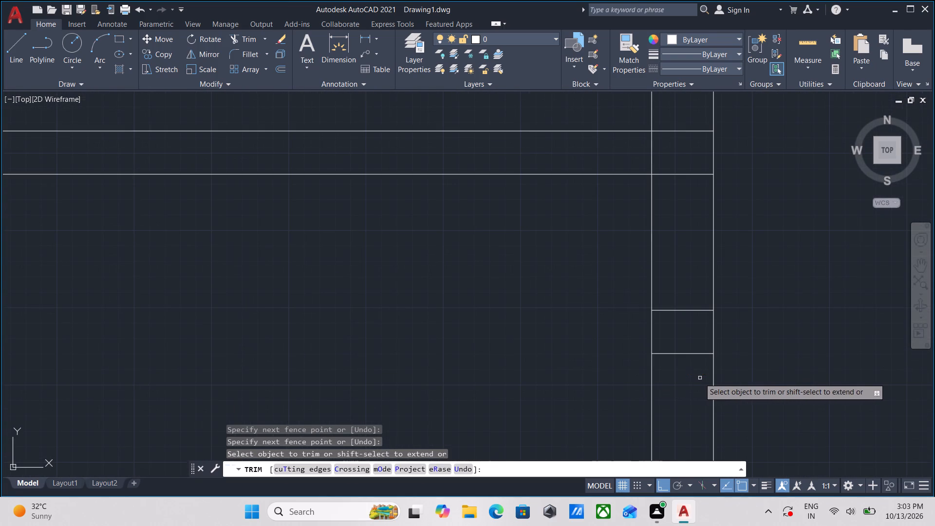
pyautogui.moveTo(692, 378); pyautogui.dragTo(691, 369)
pyautogui.click(688, 276)
# Trim the ends of the lowest 7" horizontal wall's two lines where they cross the 10" vertical wall.
pyautogui.scroll(-4, 444, 363)
pyautogui.moveTo(410, 363); pyautogui.dragTo(460, 341, button='middle')
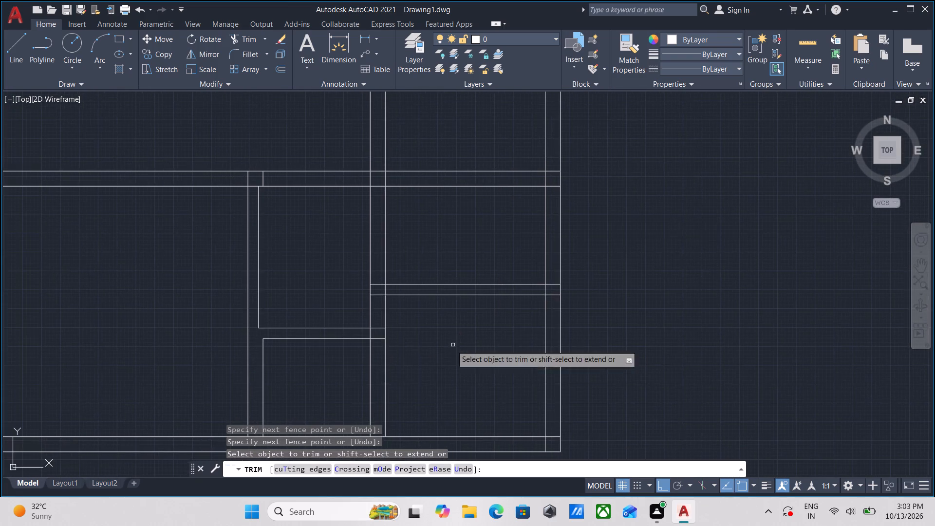
pyautogui.scroll(3, 386, 330)
pyautogui.click(357, 380)
pyautogui.click(359, 272)
# Open the junction of the east bay's lower 7" wall with the 10" vertical wall by trimming the line pieces inside it.
pyautogui.moveTo(359, 272); pyautogui.dragTo(358, 347, button='middle')
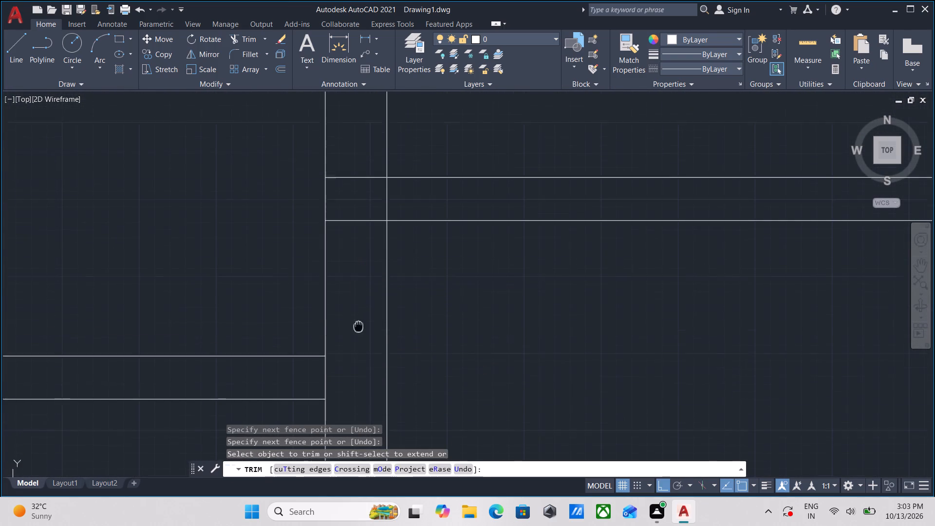
pyautogui.moveTo(358, 347); pyautogui.dragTo(357, 362, button='middle')
pyautogui.click(363, 318)
pyautogui.click(359, 196)
pyautogui.click(352, 256)
pyautogui.click(451, 251)
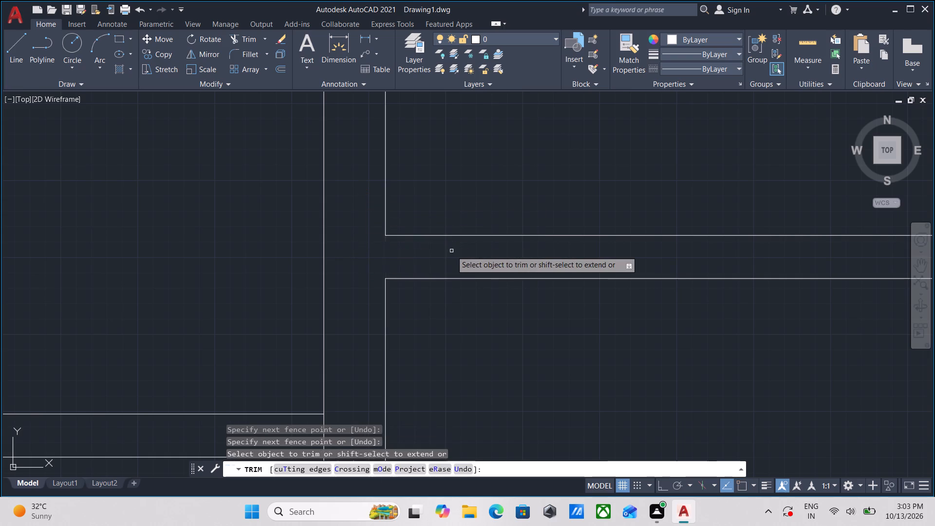
pyautogui.scroll(-3, 451, 251)
pyautogui.press('Escape')
# Measure the two east rooms below the middle horizontal wall and the small rooms west of the 10" vertical wall.
pyautogui.moveTo(470, 226); pyautogui.dragTo(477, 290, button='middle')
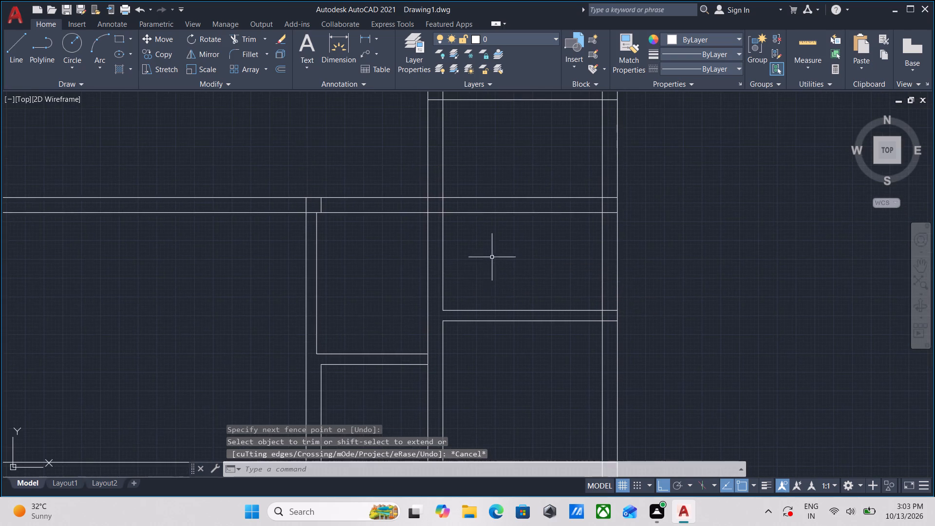
pyautogui.moveTo(494, 254); pyautogui.dragTo(496, 270, button='middle')
pyautogui.scroll(-1, 496, 270)
pyautogui.moveTo(496, 271); pyautogui.dragTo(495, 293, button='middle')
pyautogui.scroll(-1, 496, 271)
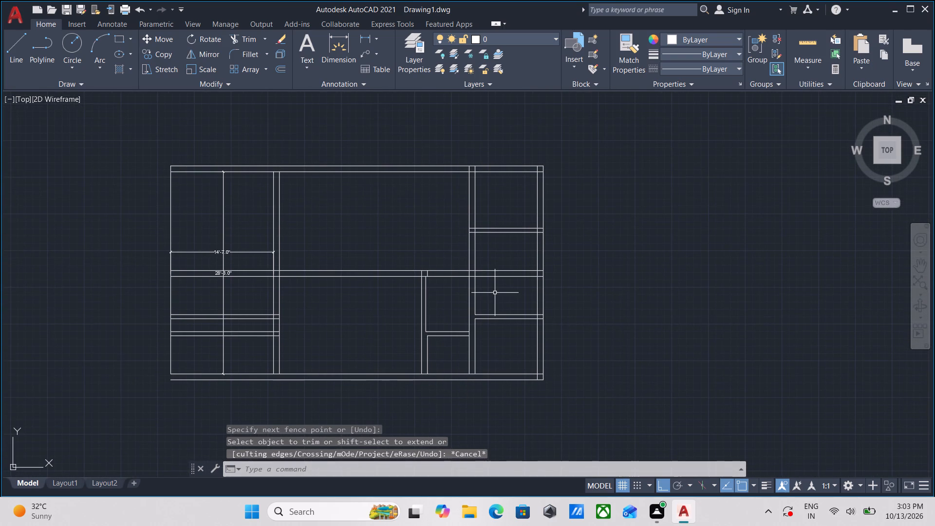
pyautogui.press('n')
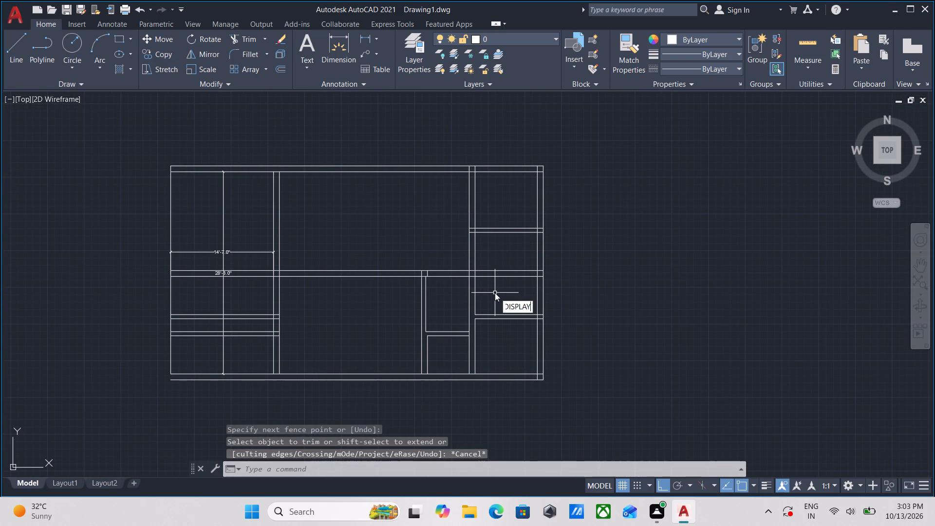
pyautogui.press('BackSpace')
pyautogui.press('BackSpace')
pyautogui.write('MEA')
pyautogui.press('Return')
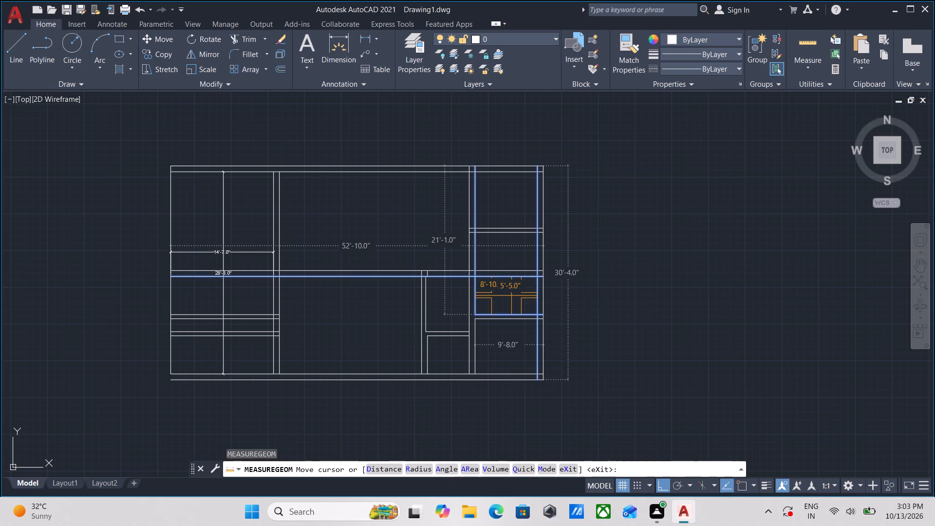
pyautogui.scroll(3, 510, 296)
pyautogui.middleClick(505, 300)
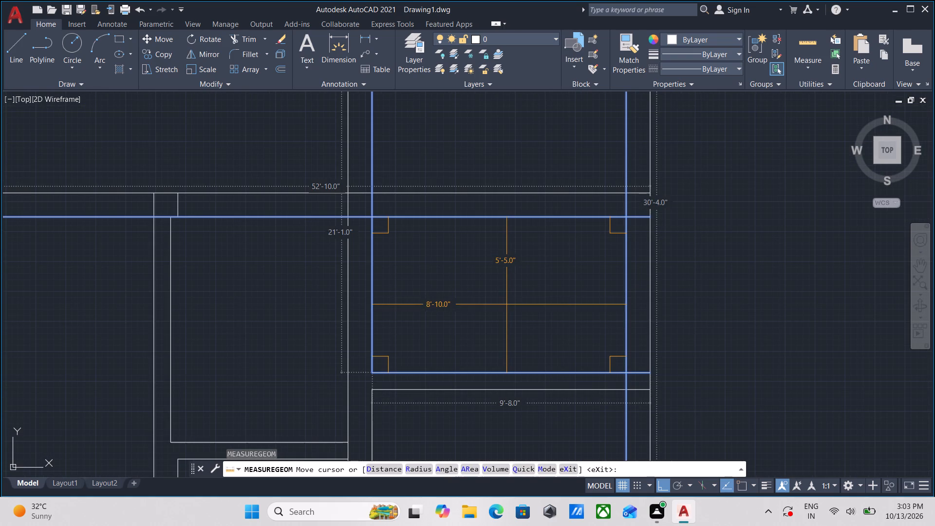
pyautogui.scroll(-1, 506, 304)
pyautogui.moveTo(506, 304); pyautogui.dragTo(526, 259, button='middle')
pyautogui.moveTo(524, 359); pyautogui.dragTo(525, 358, button='middle')
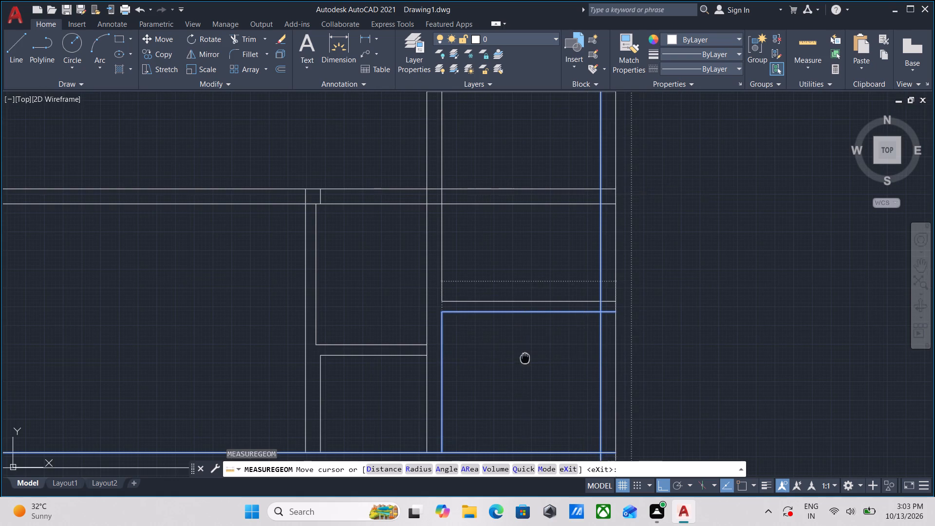
pyautogui.moveTo(525, 358); pyautogui.dragTo(541, 322, button='middle')
pyautogui.moveTo(431, 341); pyautogui.dragTo(467, 332, button='middle')
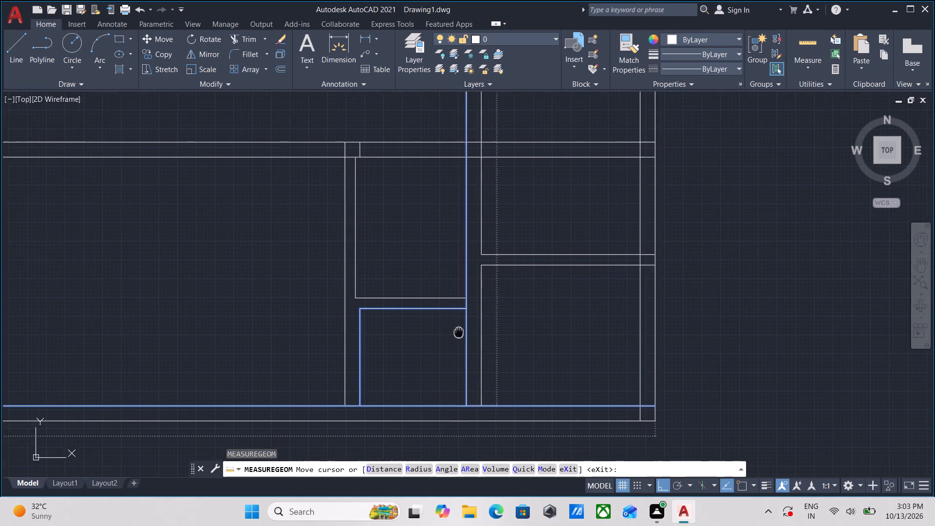
pyautogui.moveTo(467, 332); pyautogui.dragTo(473, 332, button='middle')
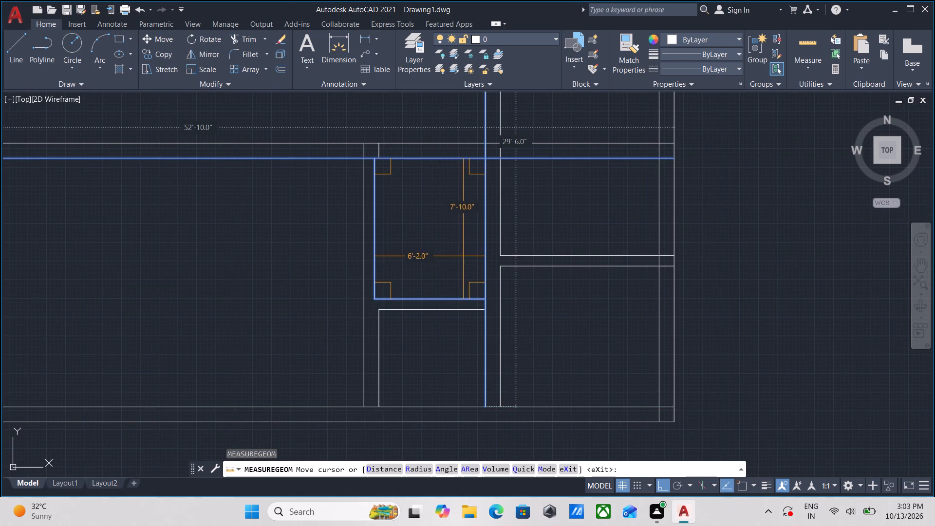
pyautogui.press('Escape')
# Trim the 10" vertical wall's west line between the two lines of the horizontal wall separating the small rooms.
pyautogui.scroll(2, 494, 312)
pyautogui.middleClick(493, 314)
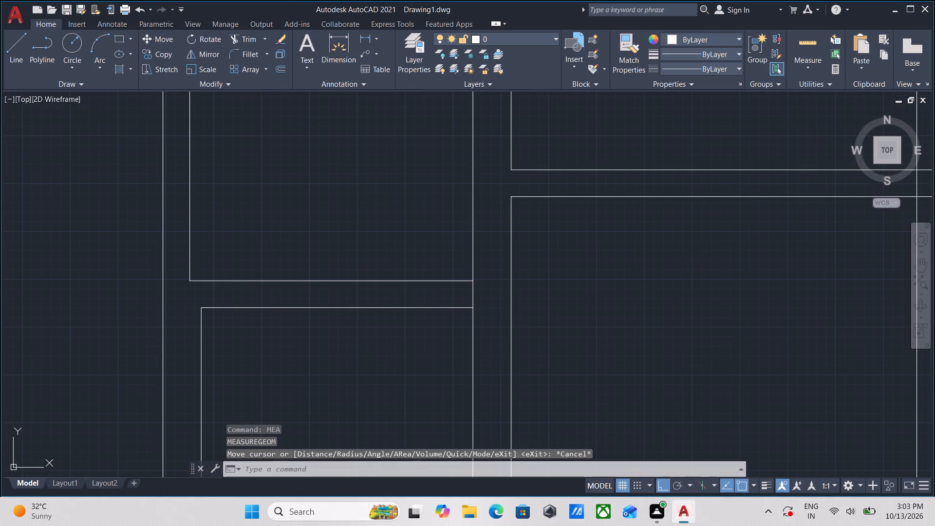
pyautogui.write('TR')
pyautogui.press('Return')
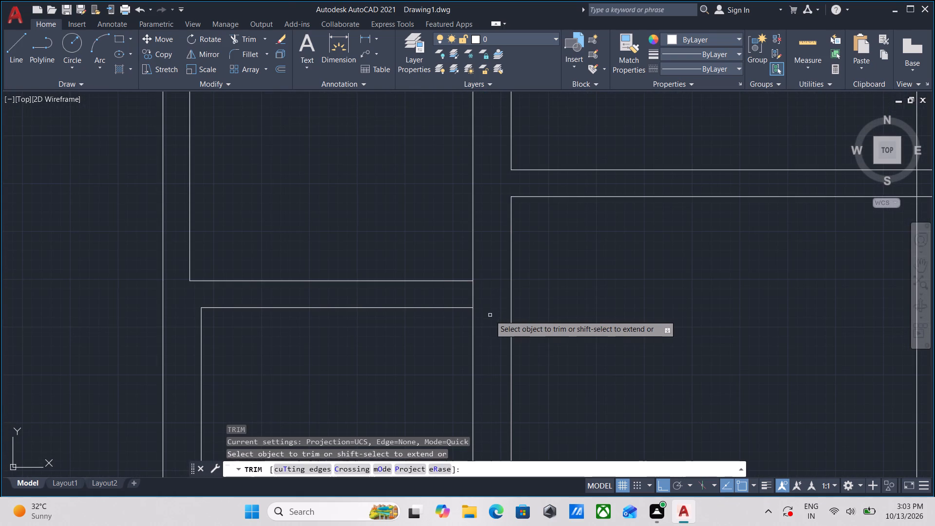
pyautogui.click(491, 296)
pyautogui.click(447, 297)
pyautogui.press('Escape')
# Trim the short leftover line inside the middle horizontal wall above the vertical wall west of the small rooms.
pyautogui.scroll(-3, 447, 297)
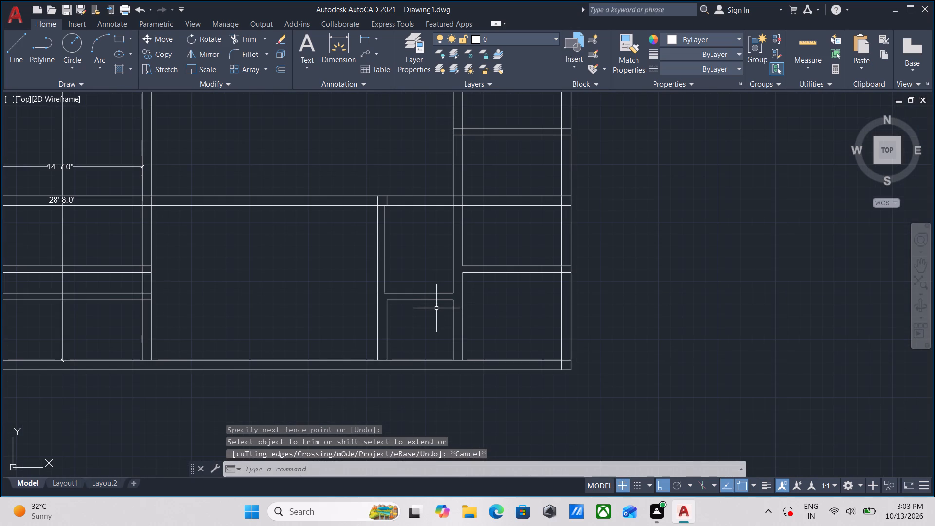
pyautogui.scroll(-1, 428, 313)
pyautogui.moveTo(385, 270); pyautogui.dragTo(478, 269, button='middle')
pyautogui.scroll(2, 493, 244)
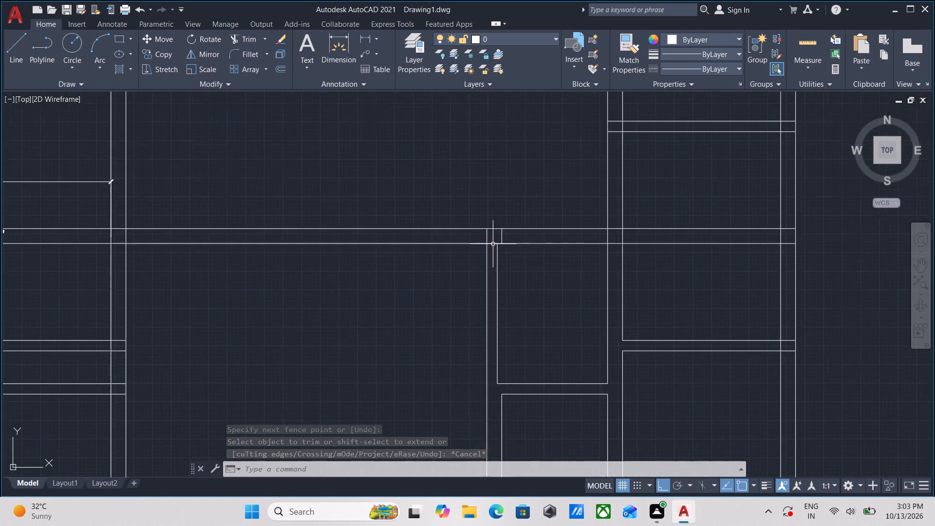
pyautogui.scroll(1, 495, 244)
pyautogui.moveTo(495, 244); pyautogui.dragTo(497, 271, button='middle')
pyautogui.moveTo(525, 248); pyautogui.dragTo(517, 265, button='middle')
pyautogui.write('TR')
pyautogui.press('Return')
pyautogui.click(511, 269)
pyautogui.click(493, 273)
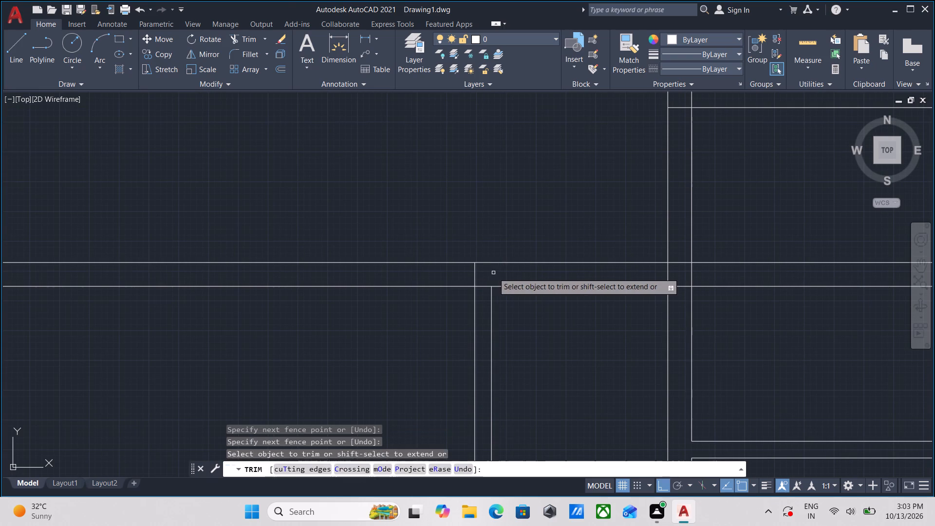
pyautogui.scroll(-2, 494, 273)
pyautogui.press('Escape')
# Extend the west line of the vertical wall beside the small rooms down through the bottom outer wall.
pyautogui.scroll(-2, 446, 295)
pyautogui.moveTo(446, 295); pyautogui.dragTo(485, 284, button='middle')
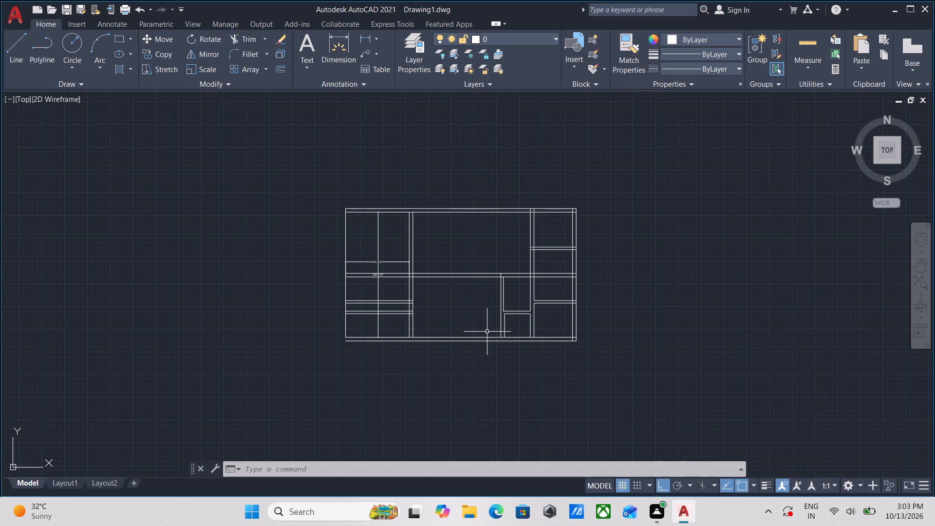
pyautogui.scroll(1, 477, 356)
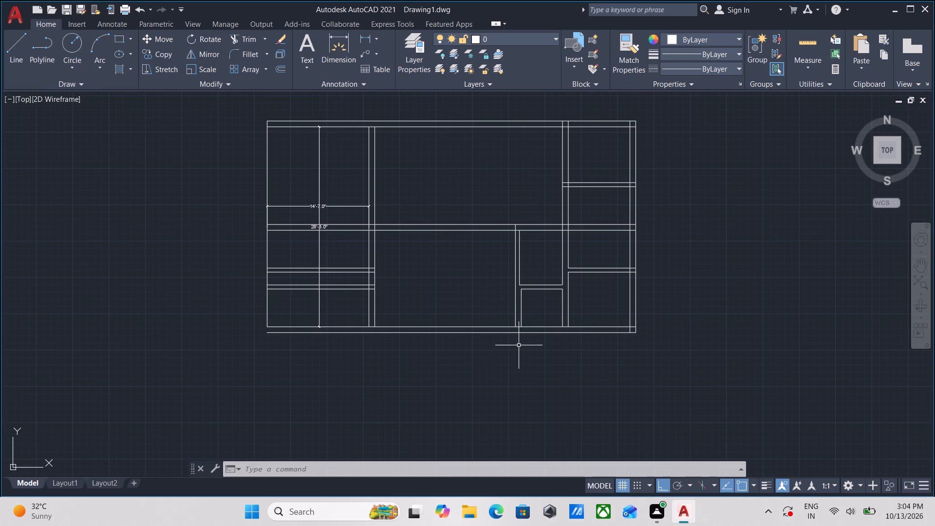
pyautogui.moveTo(524, 348); pyautogui.dragTo(524, 382, button='middle')
pyautogui.scroll(2, 535, 338)
pyautogui.moveTo(527, 345); pyautogui.dragTo(538, 353, button='middle')
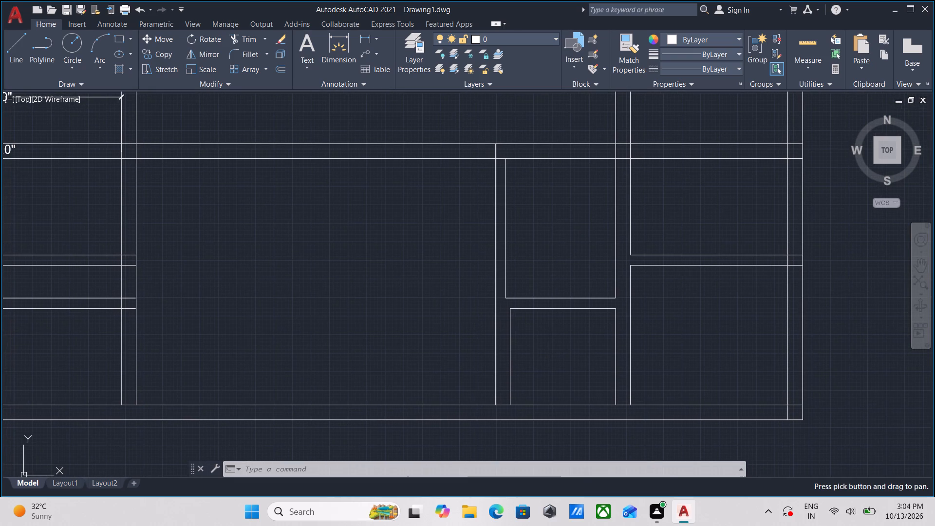
pyautogui.write('EX')
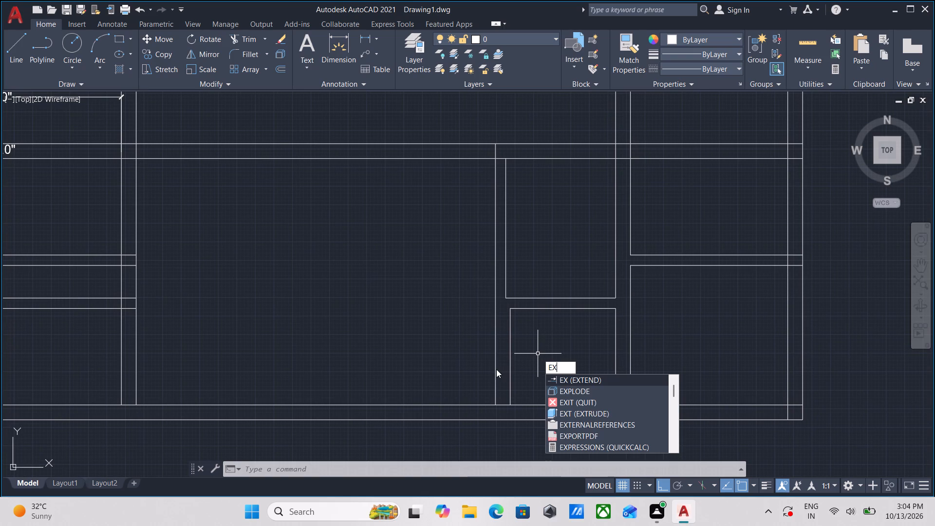
pyautogui.press('Return')
pyautogui.click(497, 374)
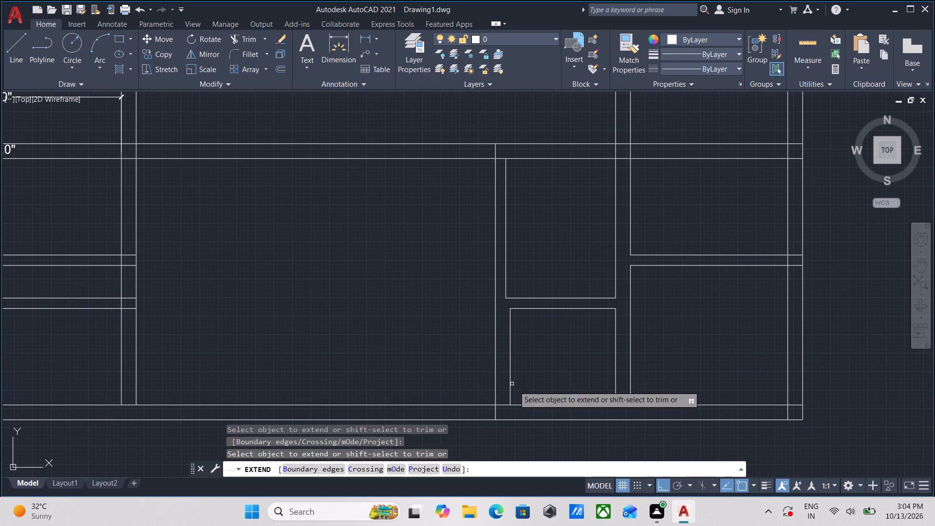
pyautogui.moveTo(551, 380); pyautogui.dragTo(554, 341, button='middle')
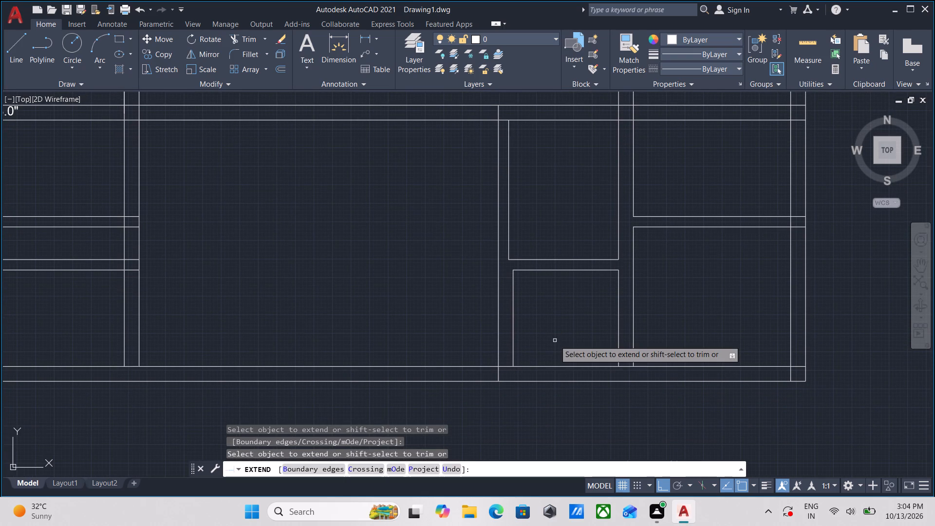
pyautogui.moveTo(454, 400); pyautogui.dragTo(610, 347, button='middle')
pyautogui.scroll(-1, 575, 364)
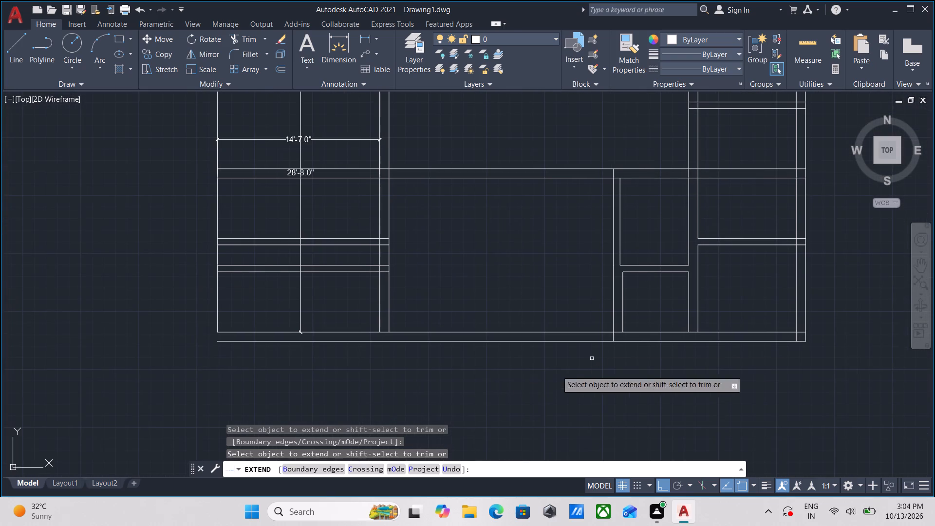
pyautogui.moveTo(463, 375); pyautogui.dragTo(479, 390, button='middle')
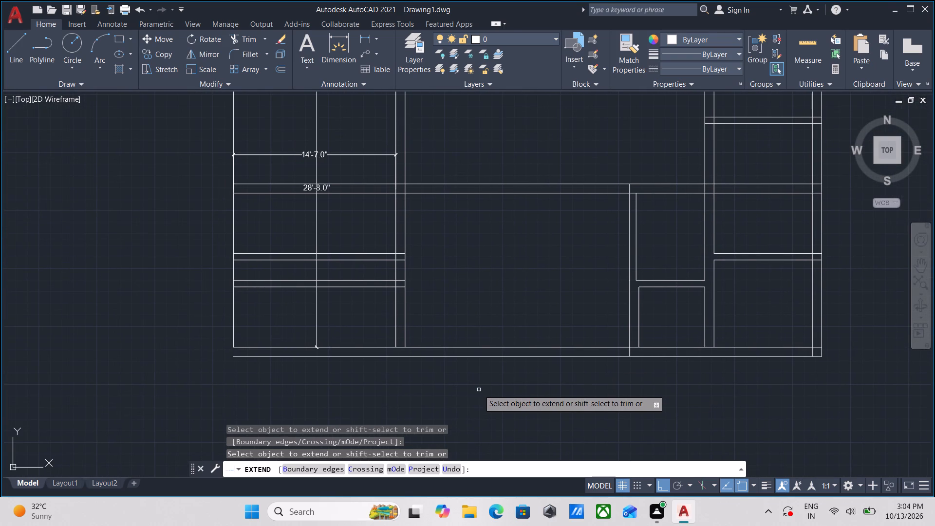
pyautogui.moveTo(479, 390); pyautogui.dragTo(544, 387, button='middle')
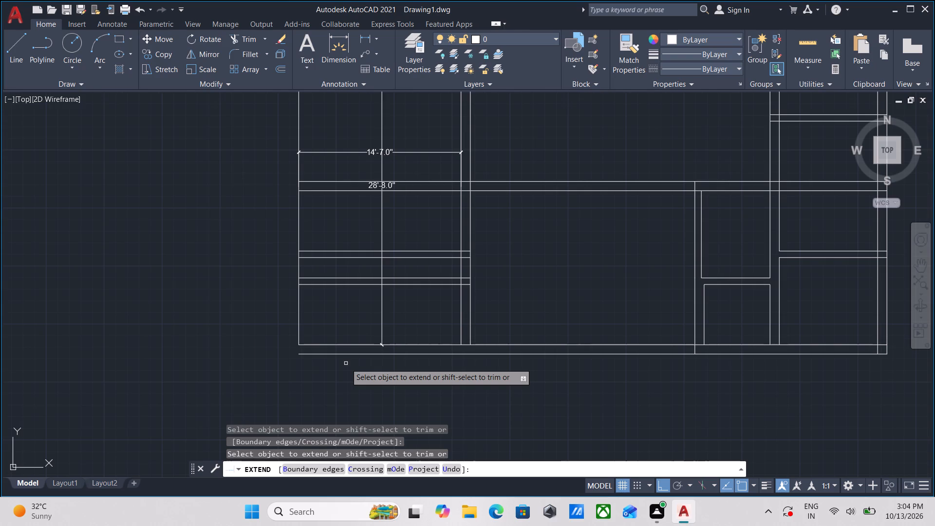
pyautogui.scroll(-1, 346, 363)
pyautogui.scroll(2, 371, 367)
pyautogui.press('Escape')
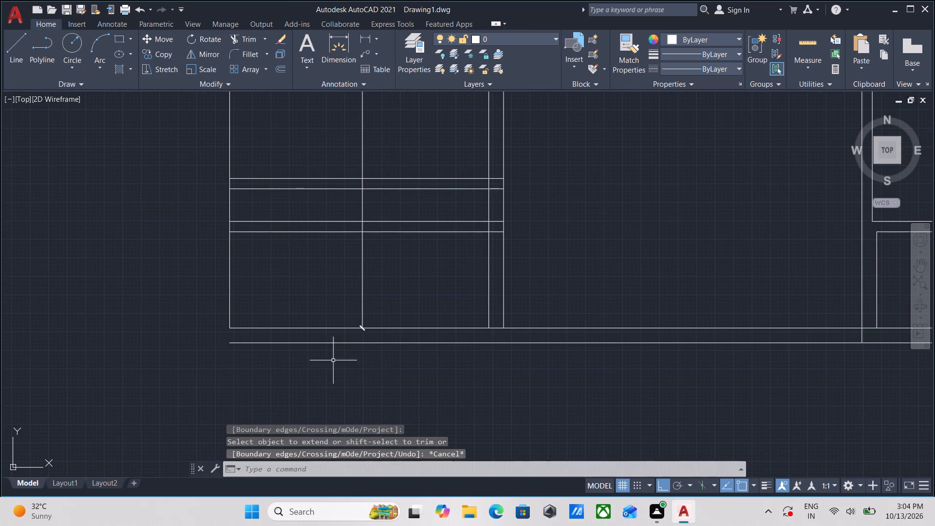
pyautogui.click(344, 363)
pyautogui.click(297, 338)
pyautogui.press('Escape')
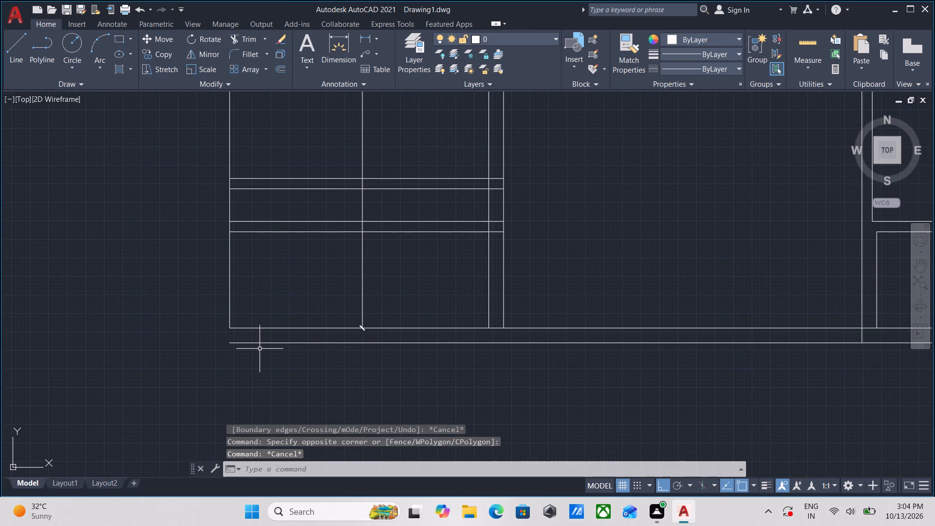
# Shorten the bottom outer wall's outer line from its west end to about 40'-9" long.
pyautogui.click(277, 355)
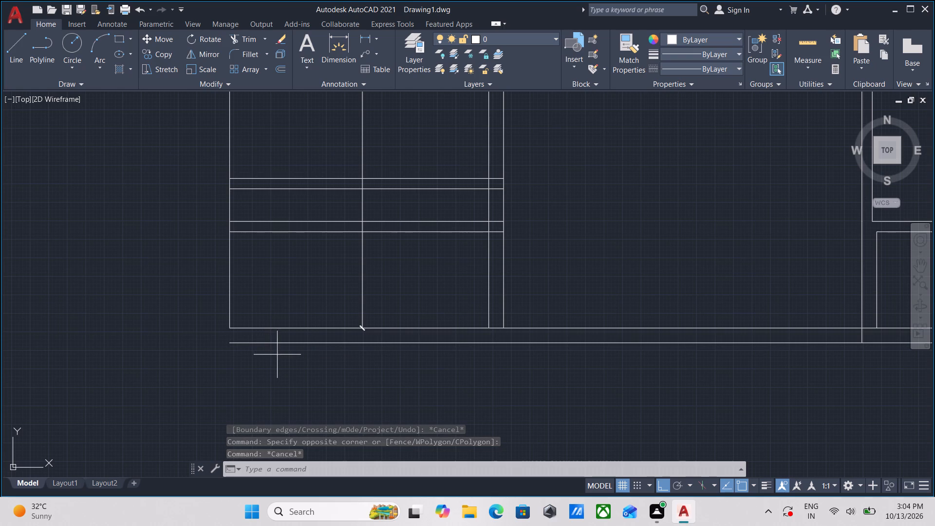
pyautogui.click(263, 339)
pyautogui.click(227, 343)
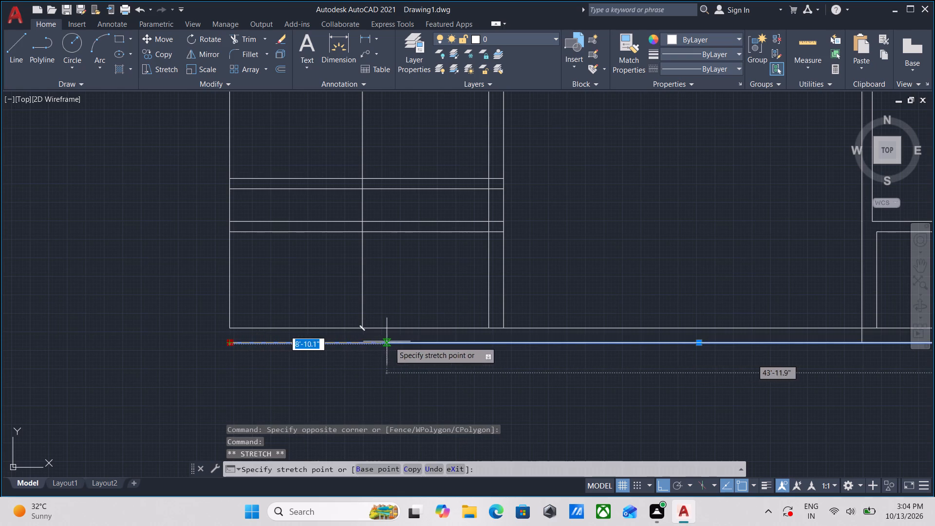
pyautogui.click(444, 343)
pyautogui.press('Escape')
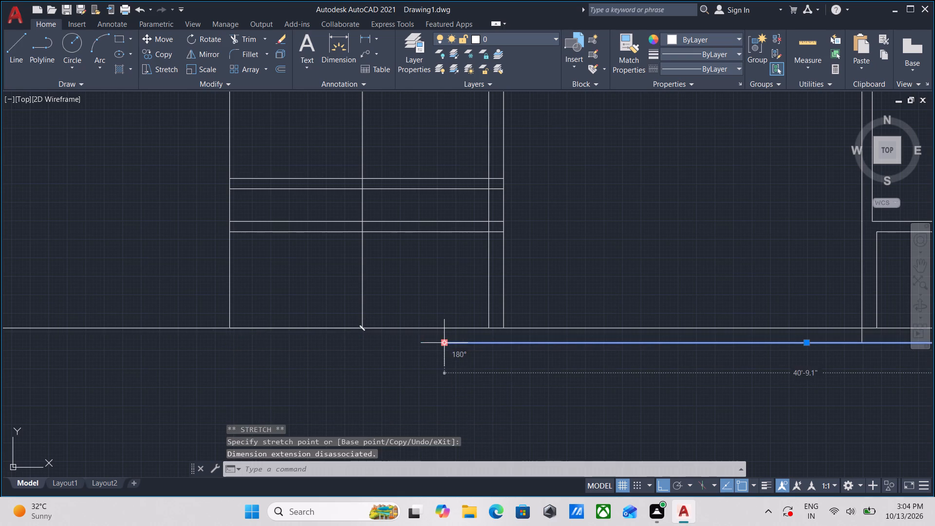
pyautogui.scroll(-1, 442, 356)
pyautogui.press('Escape')
# Stretch the west end of the bottom outer wall's outer line about 1' farther west, making it about 41'-9" long.
pyautogui.scroll(2, 450, 358)
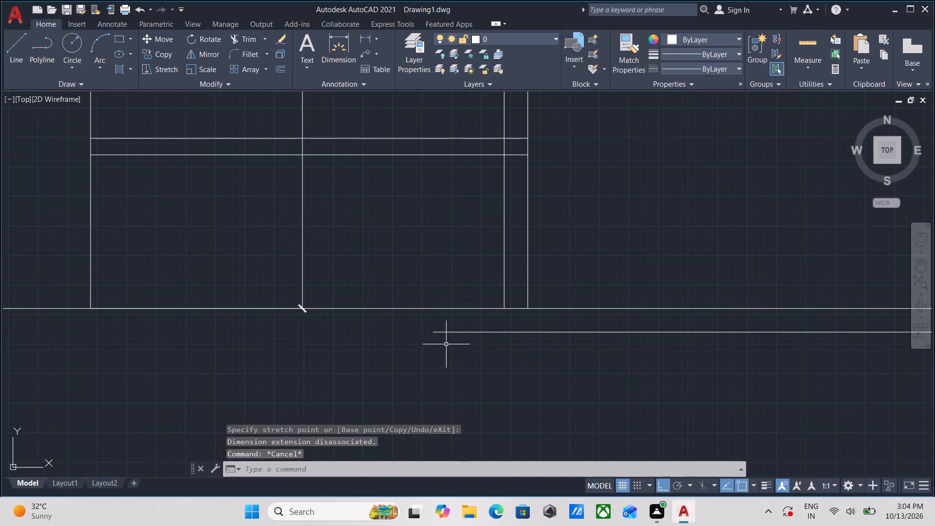
pyautogui.moveTo(446, 343); pyautogui.dragTo(440, 338)
pyautogui.click(430, 329)
pyautogui.click(431, 335)
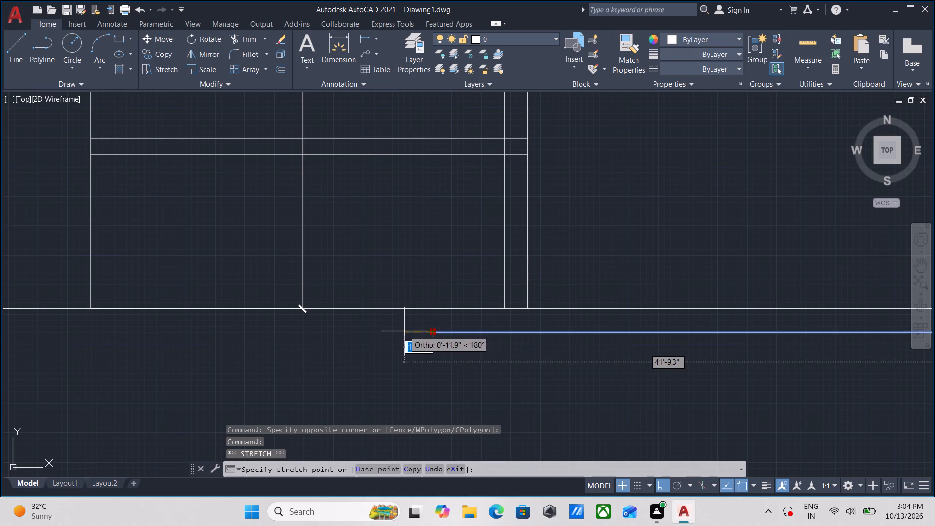
pyautogui.click(404, 331)
pyautogui.press('Escape')
pyautogui.scroll(-2, 400, 338)
pyautogui.press('Escape')
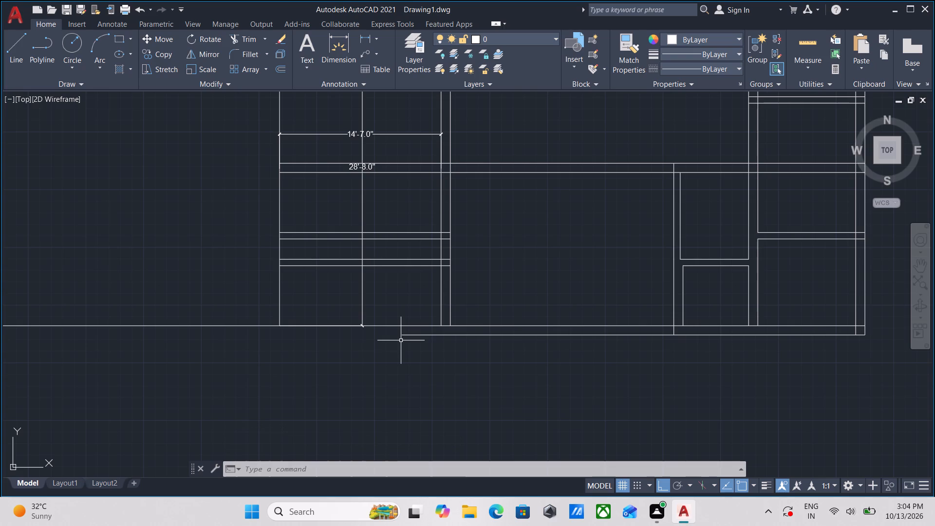
# Draw an 18'8" vertical line south from the west end of the bottom outer wall's outer line.
pyautogui.press('l')
pyautogui.press('Return')
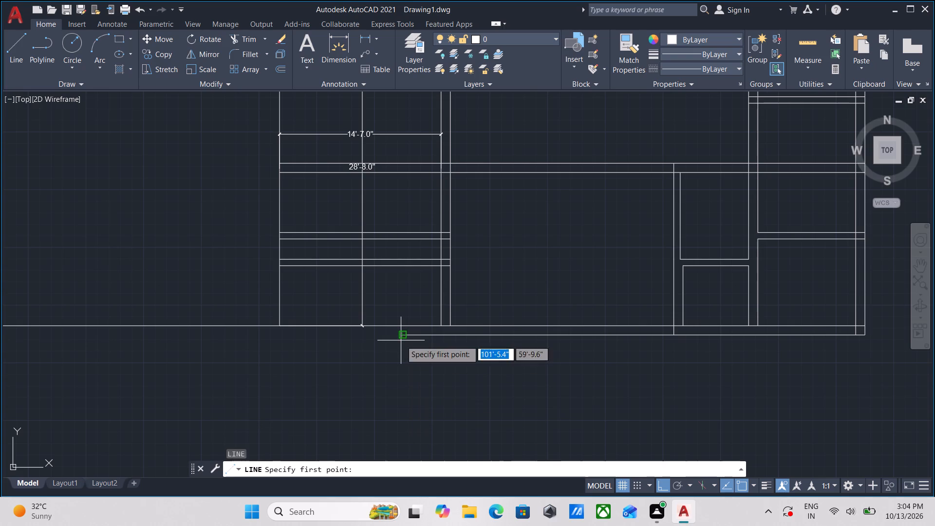
pyautogui.click(405, 338)
pyautogui.moveTo(409, 409); pyautogui.dragTo(408, 358, button='middle')
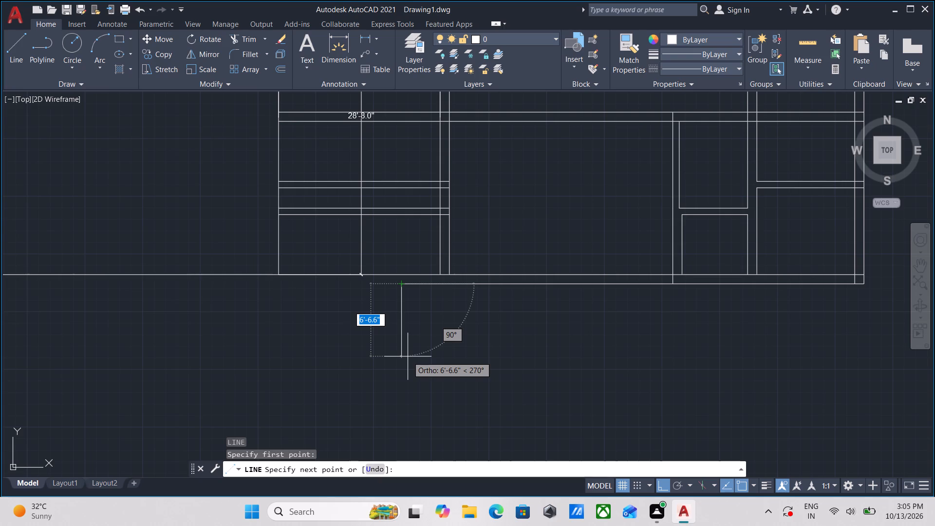
pyautogui.write("18'")
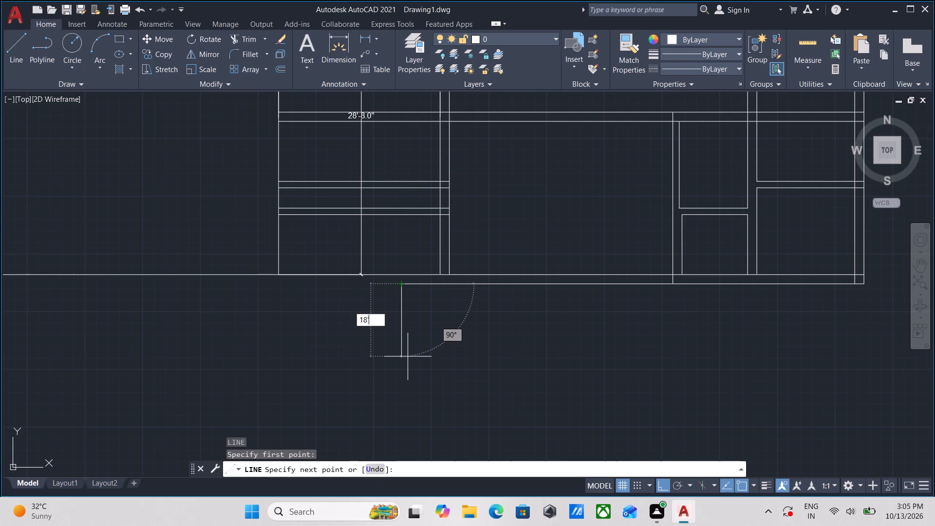
pyautogui.press('8')
pyautogui.press('Return')
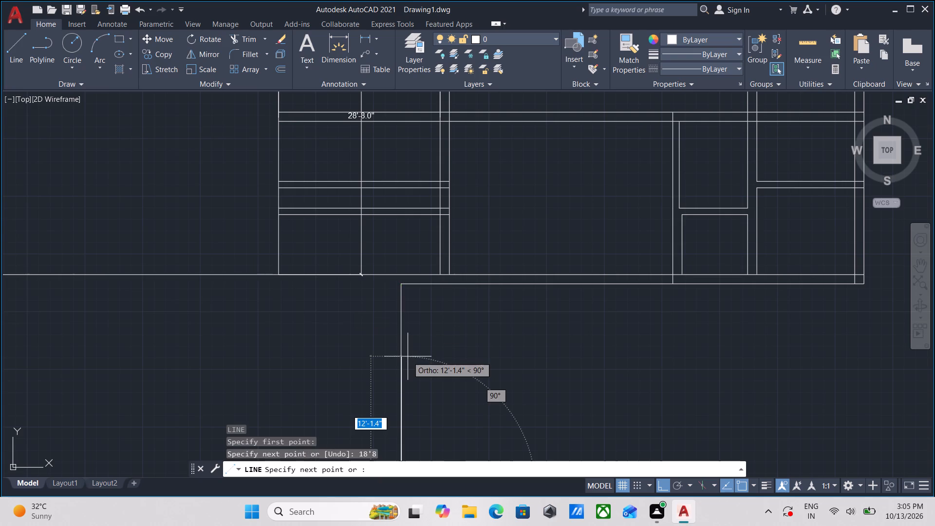
pyautogui.scroll(-1, 408, 357)
pyautogui.moveTo(408, 357); pyautogui.dragTo(407, 325, button='middle')
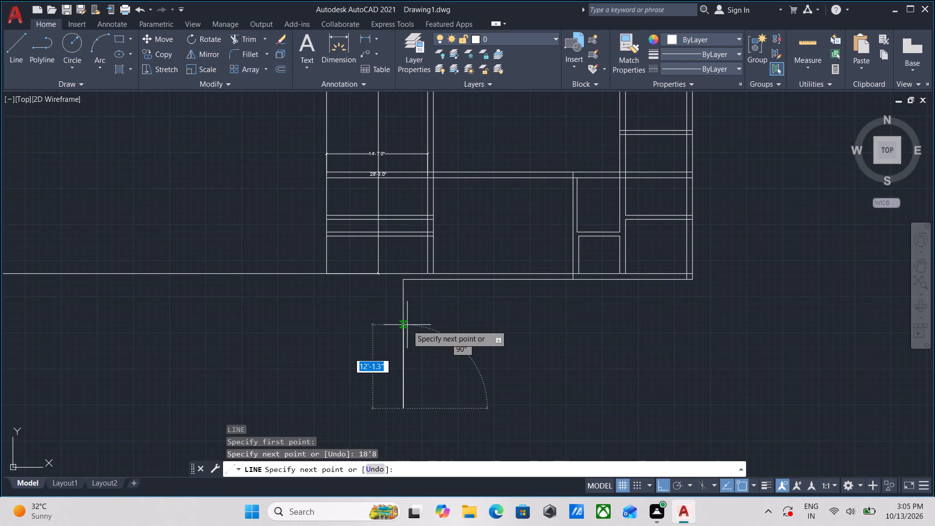
pyautogui.press('Escape')
pyautogui.scroll(1, 406, 339)
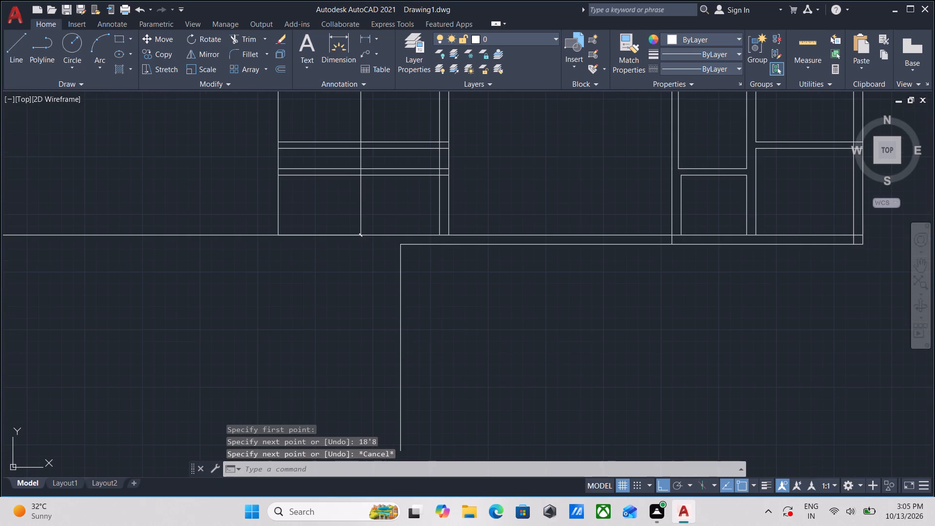
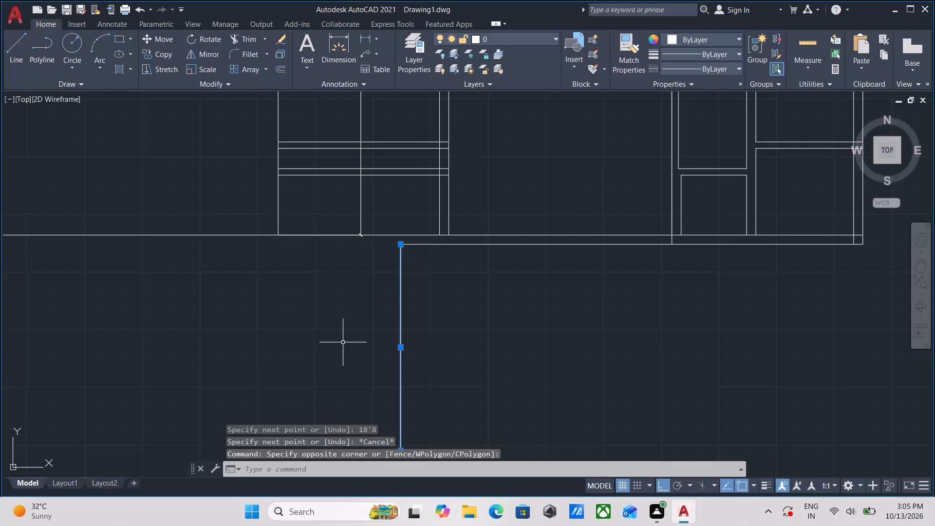
# Offset the vertical line below the floor plan 10 inches to its left to form the second wall face.
pyautogui.press('0')
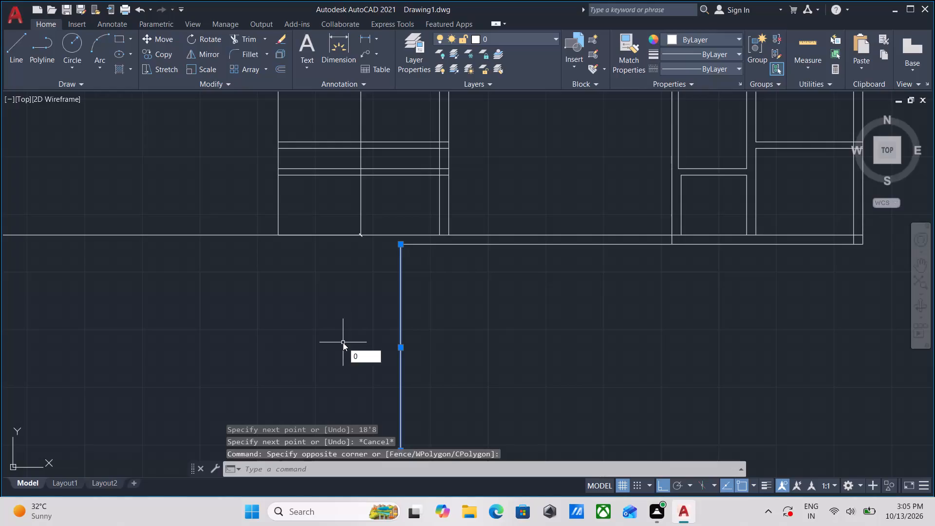
pyautogui.press('BackSpace')
pyautogui.press('o')
pyautogui.press('Return')
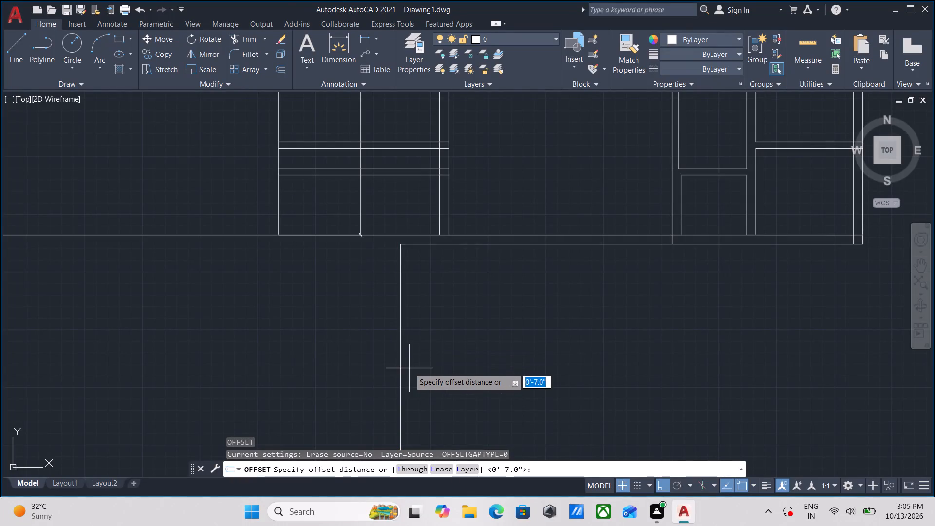
pyautogui.click(401, 365)
pyautogui.click(366, 366)
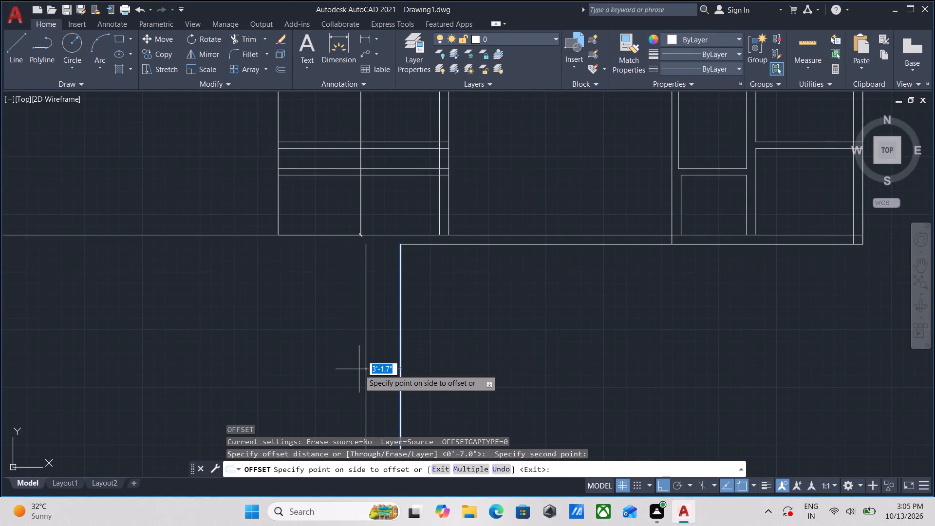
pyautogui.write('10')
pyautogui.press('Return')
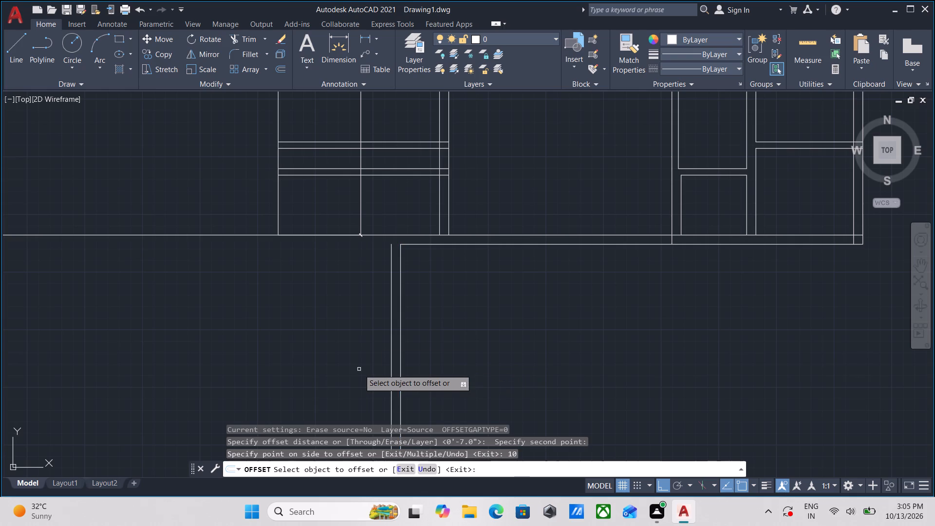
pyautogui.scroll(1, 386, 291)
pyautogui.press('Escape')
# Extend the offset vertical wall line up to the horizontal line along the plan's bottom edge.
pyautogui.moveTo(398, 262); pyautogui.dragTo(391, 270, button='middle')
pyautogui.moveTo(391, 270); pyautogui.dragTo(388, 279, button='middle')
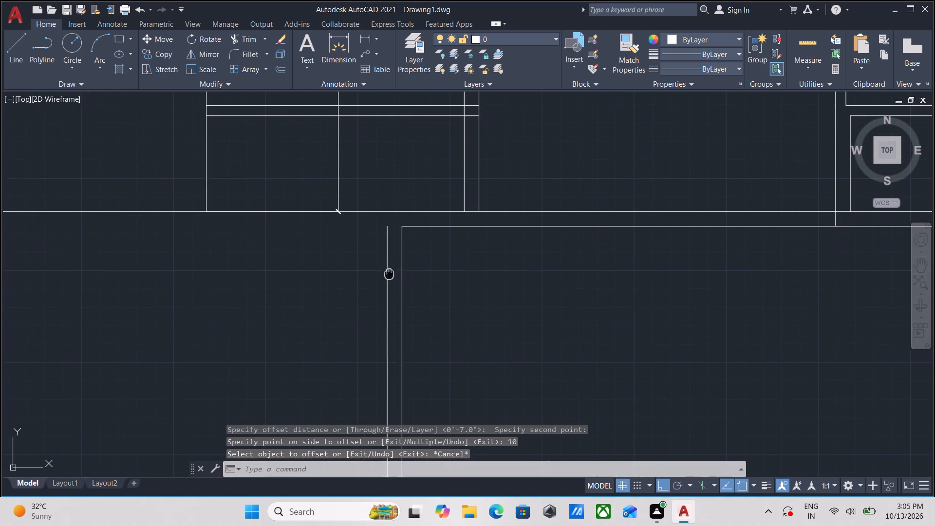
pyautogui.moveTo(388, 279); pyautogui.dragTo(382, 293, button='middle')
pyautogui.write('EX')
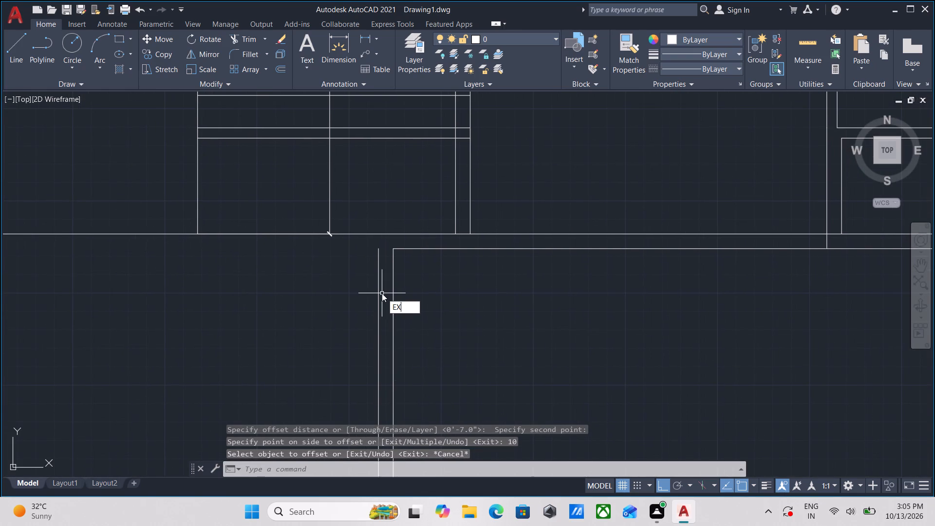
pyautogui.press('Return')
pyautogui.click(380, 284)
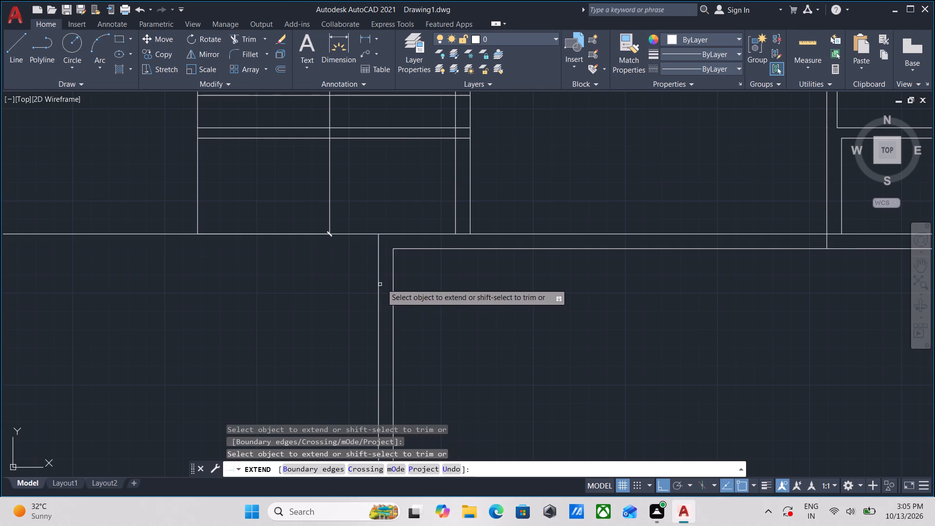
pyautogui.scroll(-1, 442, 268)
pyautogui.moveTo(442, 268); pyautogui.dragTo(455, 229, button='middle')
pyautogui.scroll(-2, 467, 261)
pyautogui.scroll(2, 395, 260)
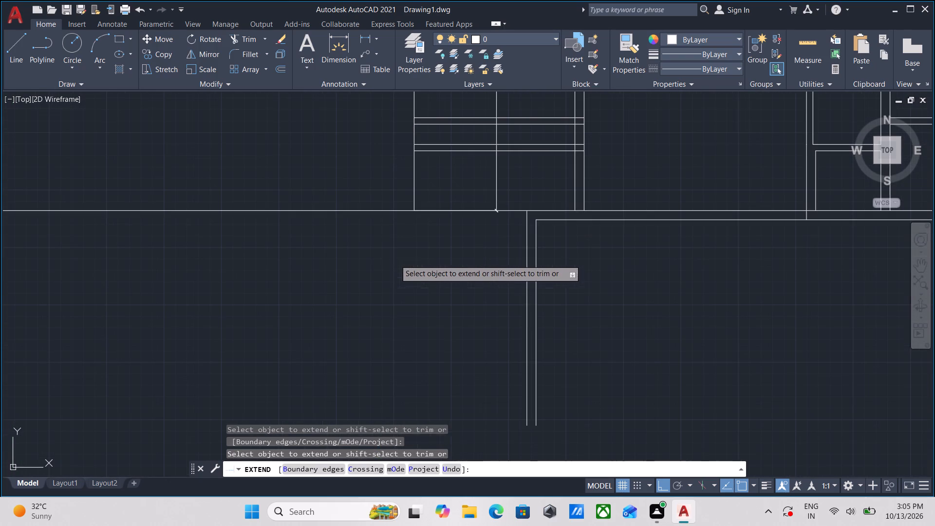
pyautogui.press('Escape')
pyautogui.press('Escape')
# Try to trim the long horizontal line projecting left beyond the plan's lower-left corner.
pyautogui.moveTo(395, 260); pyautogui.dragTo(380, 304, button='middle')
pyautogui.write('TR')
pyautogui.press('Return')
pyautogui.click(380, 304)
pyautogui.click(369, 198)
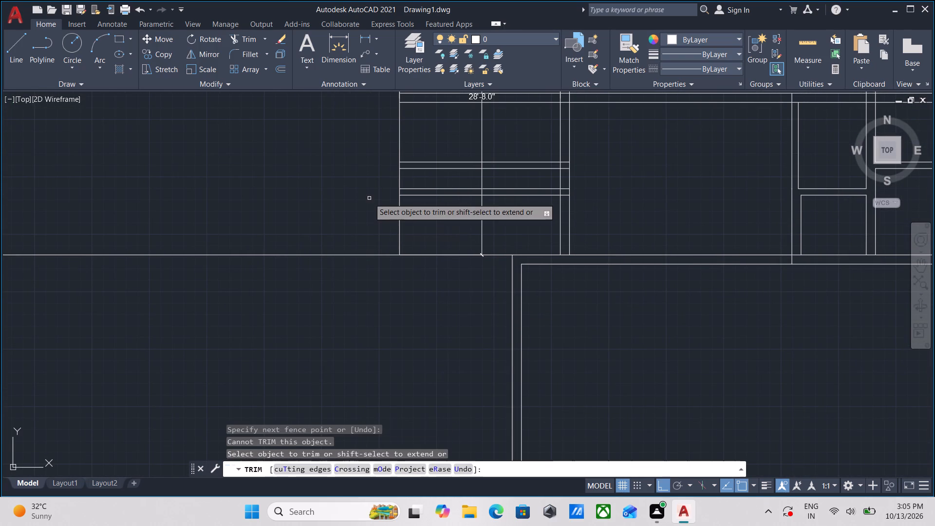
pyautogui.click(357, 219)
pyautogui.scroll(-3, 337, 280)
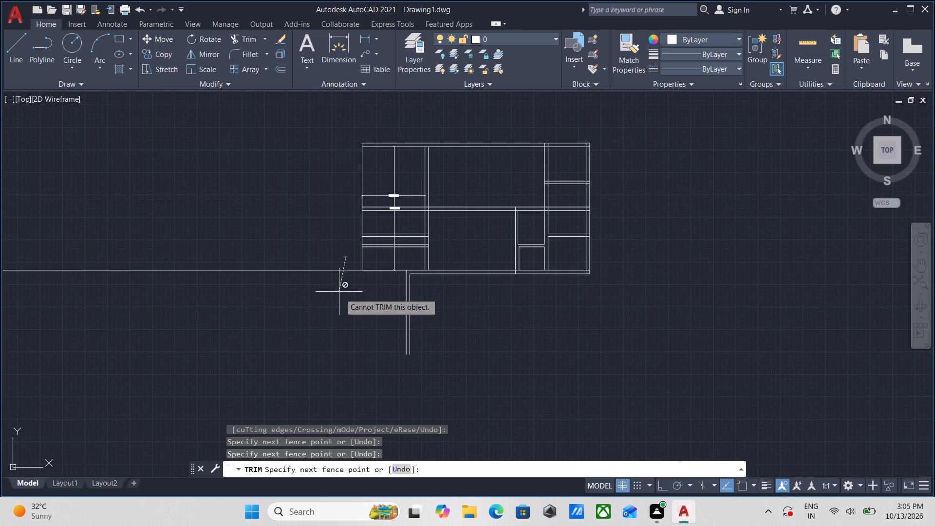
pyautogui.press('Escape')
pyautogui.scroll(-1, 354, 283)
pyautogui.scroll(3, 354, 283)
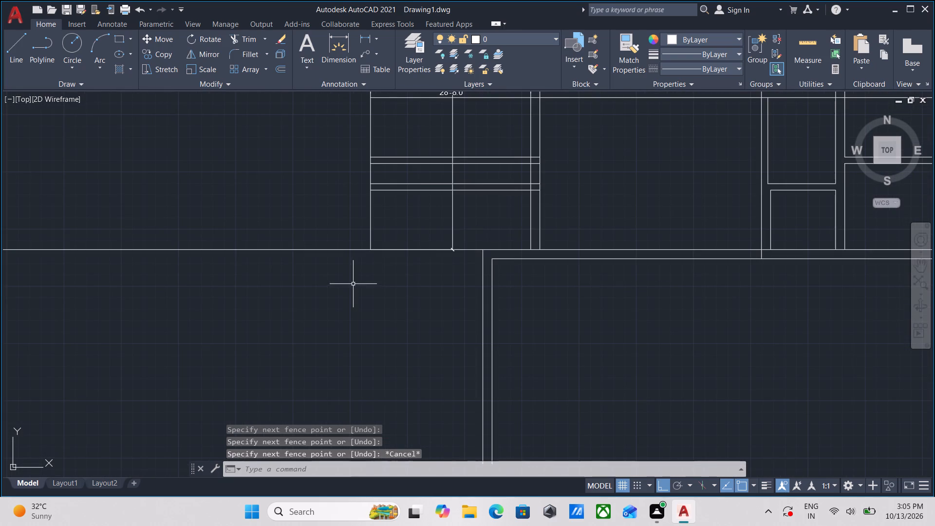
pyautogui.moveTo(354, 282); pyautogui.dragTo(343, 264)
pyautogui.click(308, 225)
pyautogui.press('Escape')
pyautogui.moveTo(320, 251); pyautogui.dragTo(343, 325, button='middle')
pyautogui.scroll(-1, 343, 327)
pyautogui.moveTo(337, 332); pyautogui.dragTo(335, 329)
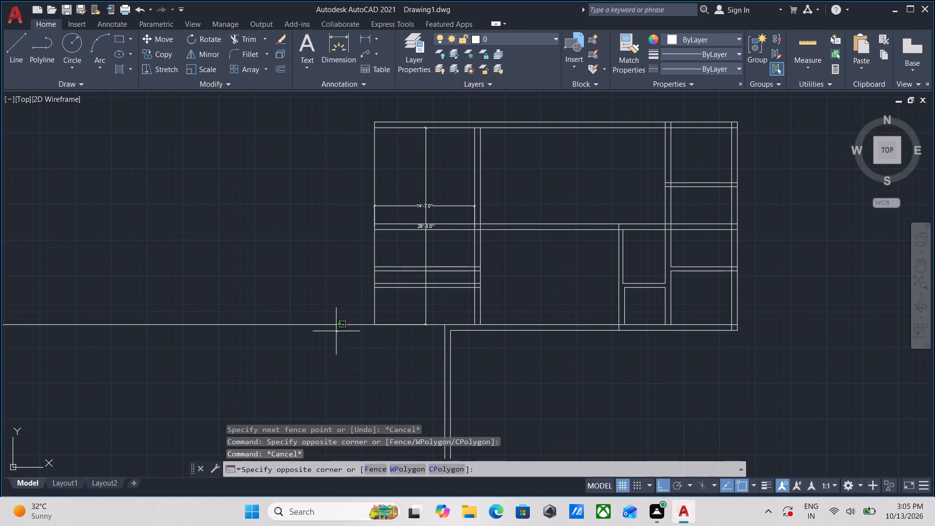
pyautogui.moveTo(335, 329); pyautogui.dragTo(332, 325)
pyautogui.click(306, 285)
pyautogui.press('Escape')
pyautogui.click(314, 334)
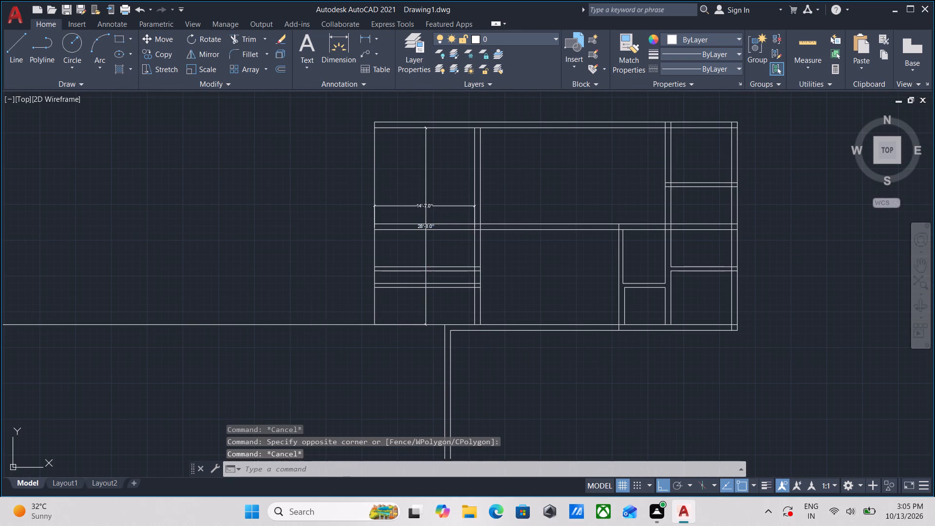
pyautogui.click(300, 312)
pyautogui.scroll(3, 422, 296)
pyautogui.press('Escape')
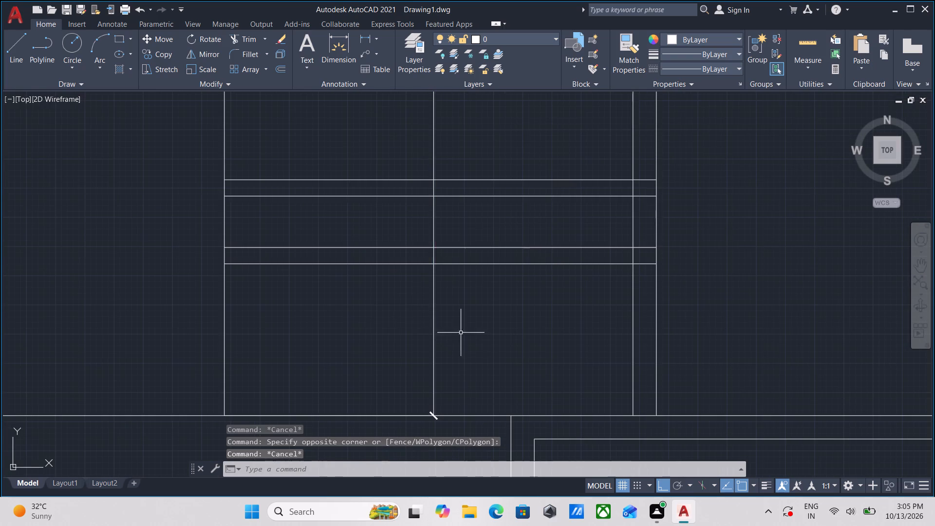
# Erase the vertical 28'-8.0" dimension in the plan's left-hand rooms.
pyautogui.click(461, 333)
pyautogui.click(396, 315)
pyautogui.rightClick(396, 315)
pyautogui.click(448, 272)
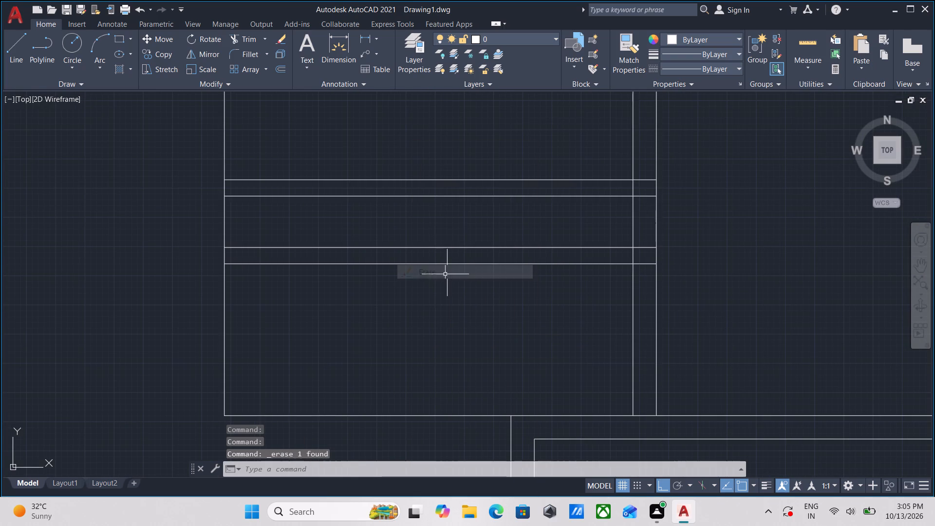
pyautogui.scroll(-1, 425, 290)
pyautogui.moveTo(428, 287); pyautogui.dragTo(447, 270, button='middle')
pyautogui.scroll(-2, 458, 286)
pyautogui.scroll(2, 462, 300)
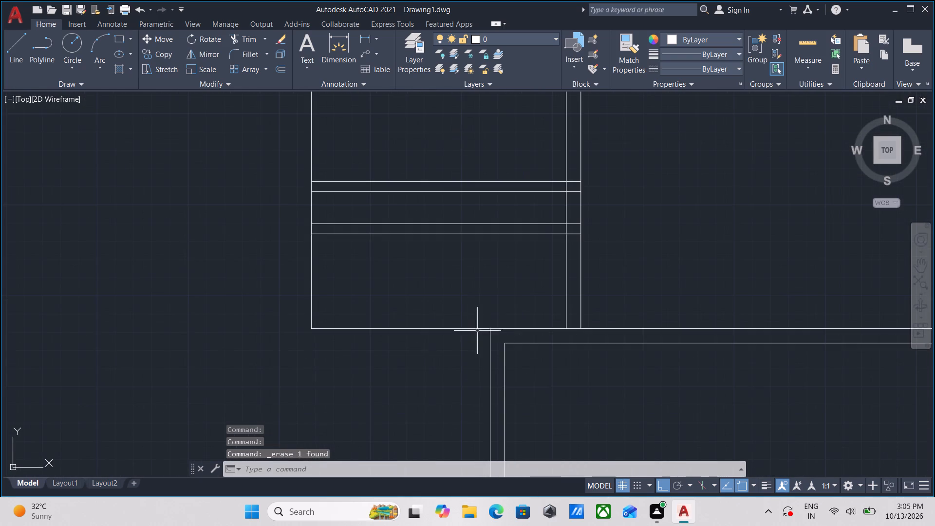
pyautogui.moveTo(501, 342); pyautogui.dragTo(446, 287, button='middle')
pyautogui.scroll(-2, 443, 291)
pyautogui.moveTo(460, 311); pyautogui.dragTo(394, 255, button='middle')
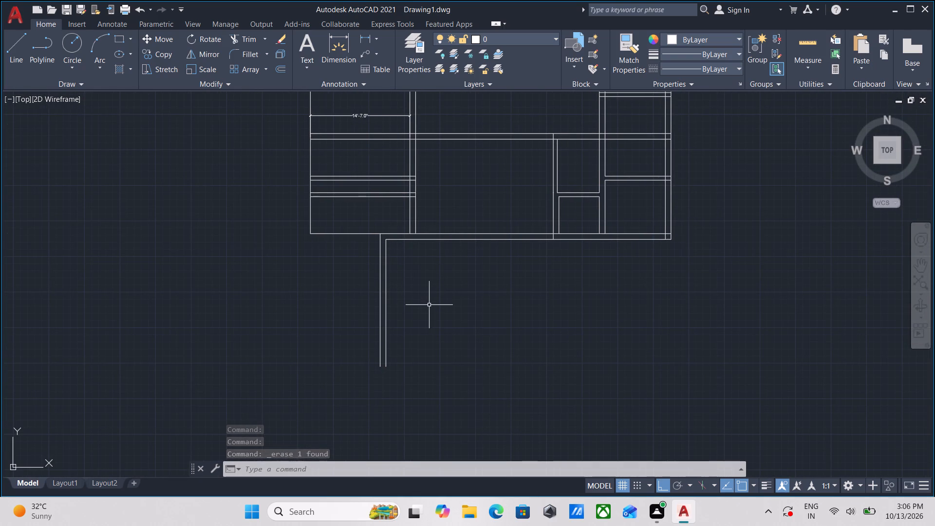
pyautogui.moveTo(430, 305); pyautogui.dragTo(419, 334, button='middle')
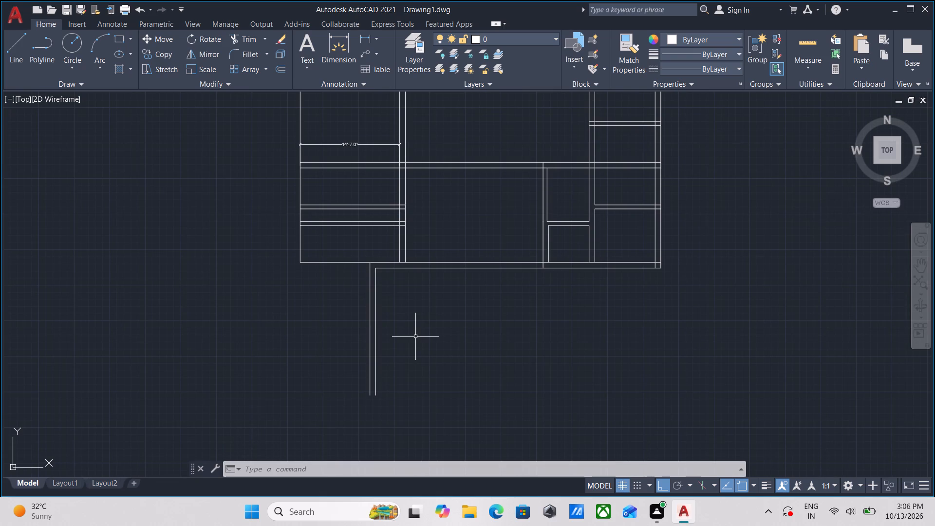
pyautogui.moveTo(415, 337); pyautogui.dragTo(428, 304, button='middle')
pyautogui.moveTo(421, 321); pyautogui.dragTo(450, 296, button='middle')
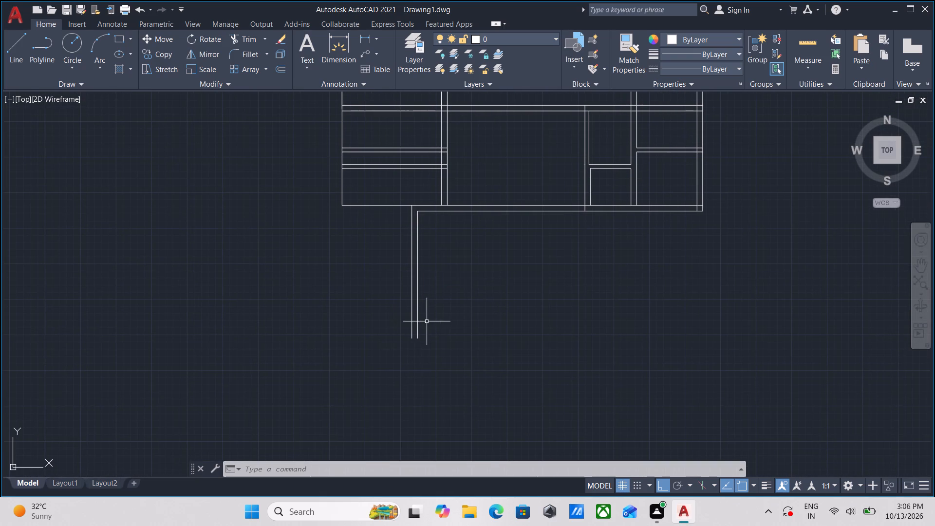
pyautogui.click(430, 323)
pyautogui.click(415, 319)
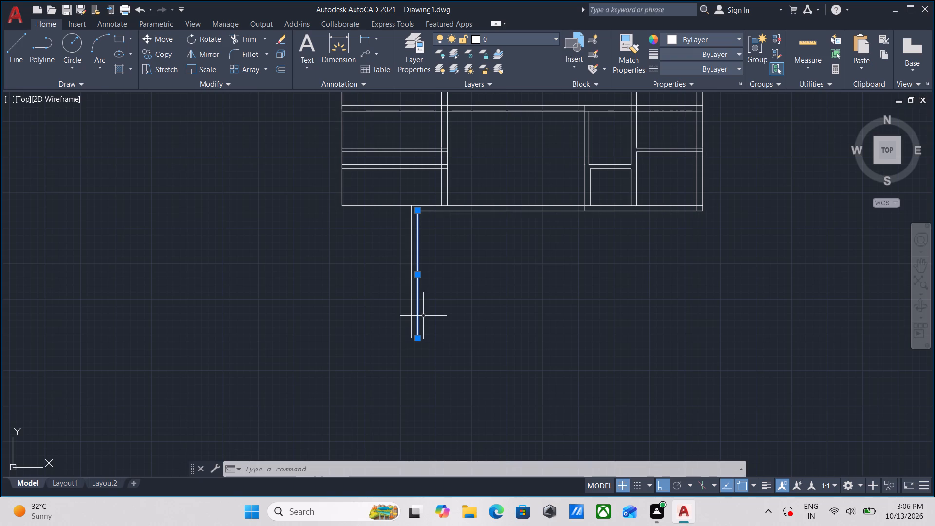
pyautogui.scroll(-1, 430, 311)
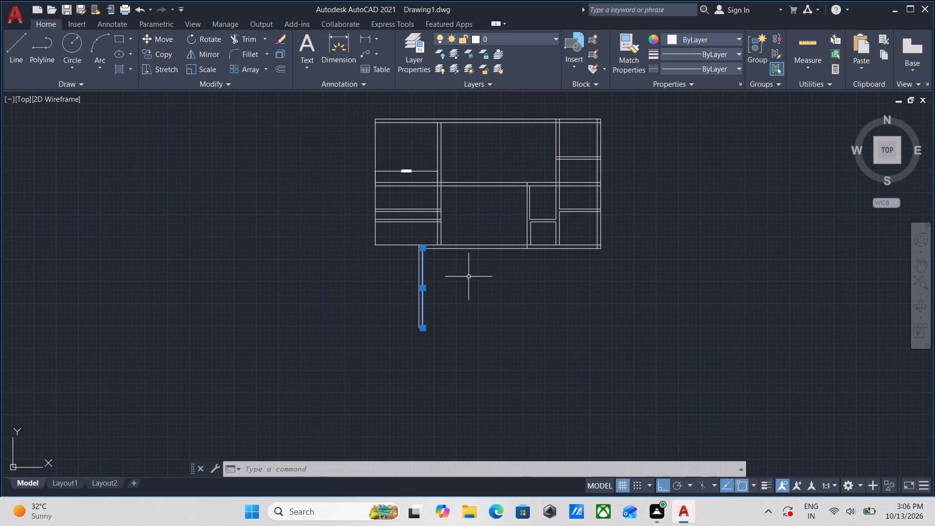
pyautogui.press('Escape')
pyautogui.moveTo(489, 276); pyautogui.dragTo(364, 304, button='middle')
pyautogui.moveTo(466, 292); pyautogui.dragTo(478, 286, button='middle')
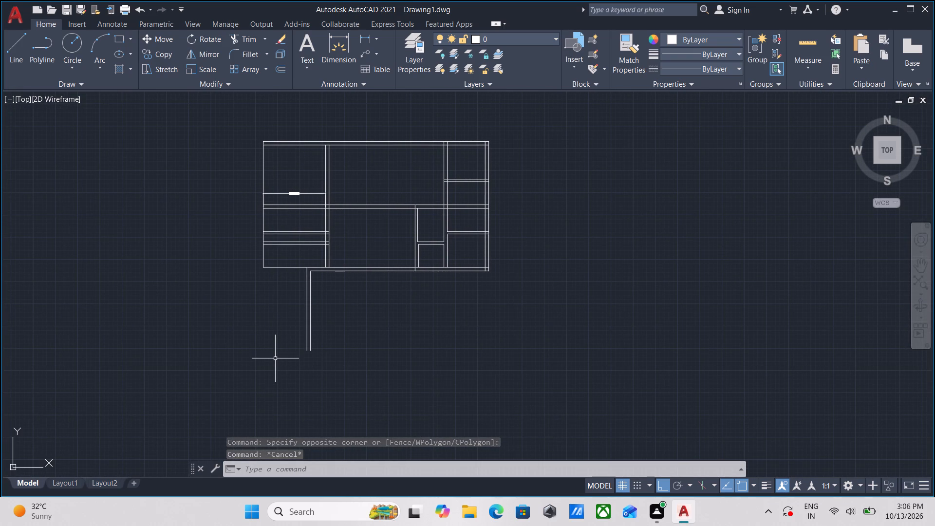
# Offset the plan's lowest horizontal wall line 6'4" downward.
pyautogui.scroll(2, 344, 340)
pyautogui.moveTo(389, 291); pyautogui.dragTo(280, 382, button='middle')
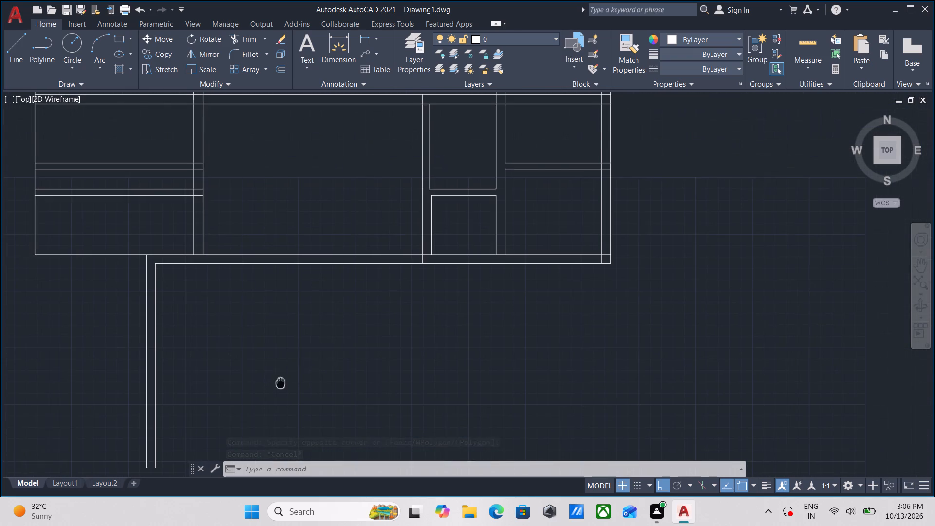
pyautogui.moveTo(415, 302); pyautogui.dragTo(376, 370, button='middle')
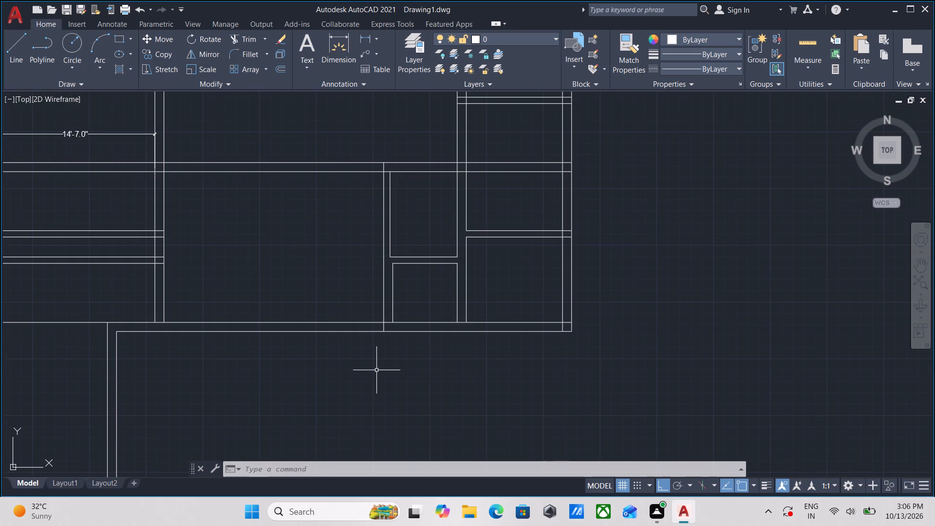
pyautogui.scroll(1, 451, 325)
pyautogui.click(461, 357)
pyautogui.click(441, 333)
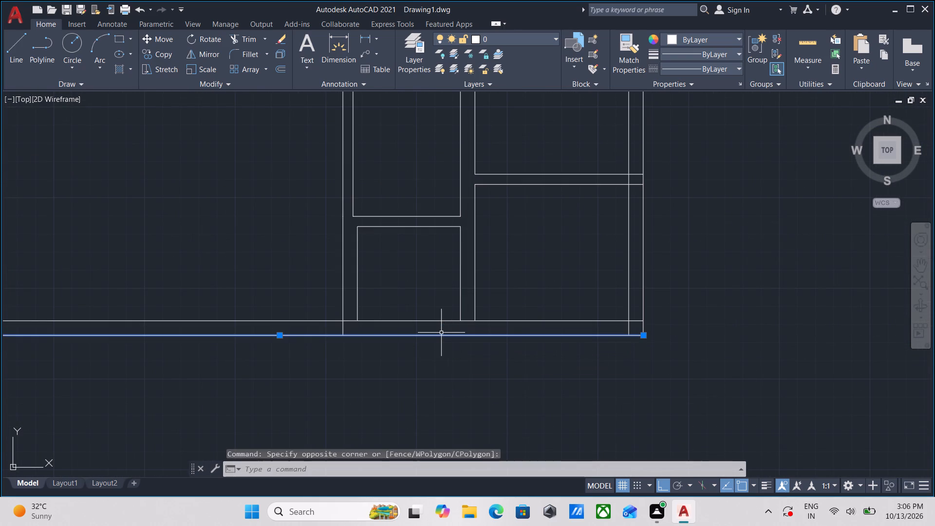
pyautogui.press('o')
pyautogui.press('Return')
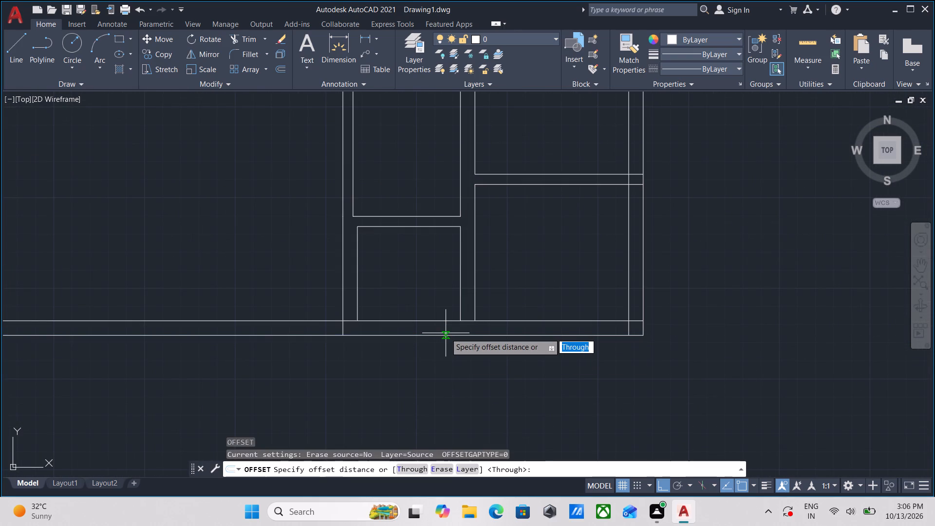
pyautogui.click(446, 333)
pyautogui.click(441, 388)
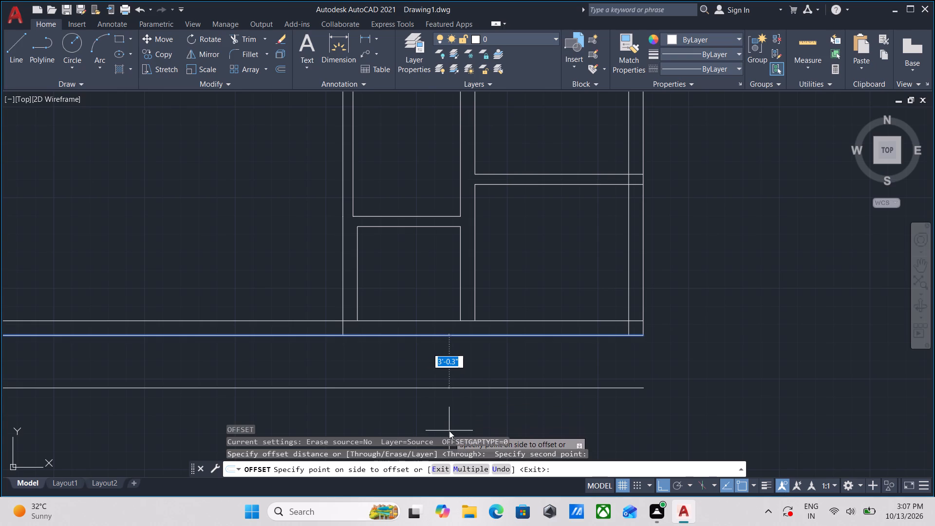
pyautogui.press('6')
pyautogui.press("'")
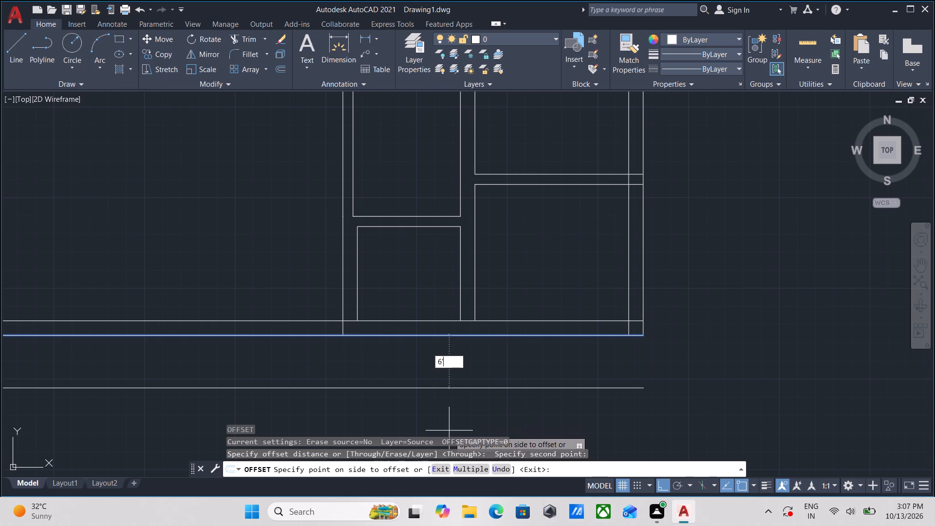
pyautogui.press('4')
pyautogui.hotkey('shift', '"')
pyautogui.press('Return')
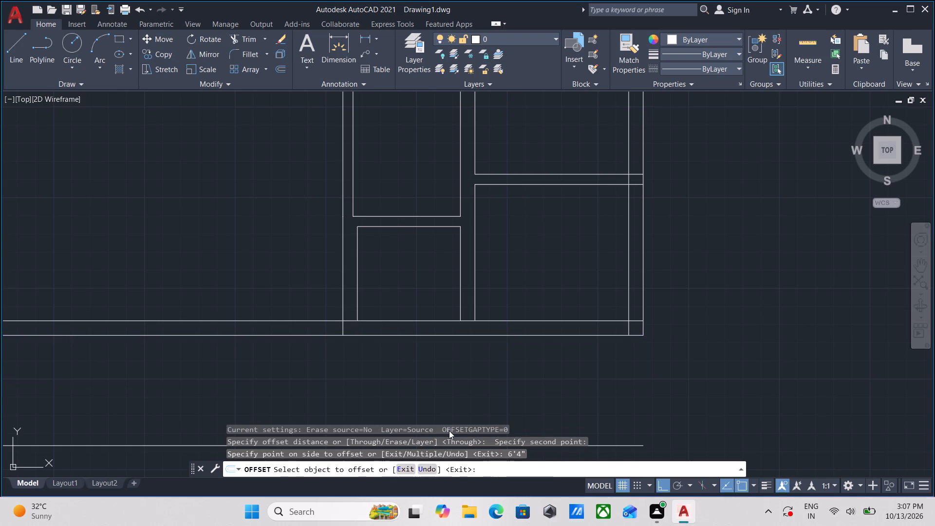
# Offset the new lower horizontal line a further 10 inches downward to form the wall thickness.
pyautogui.scroll(-2, 495, 385)
pyautogui.moveTo(495, 384); pyautogui.dragTo(510, 328, button='middle')
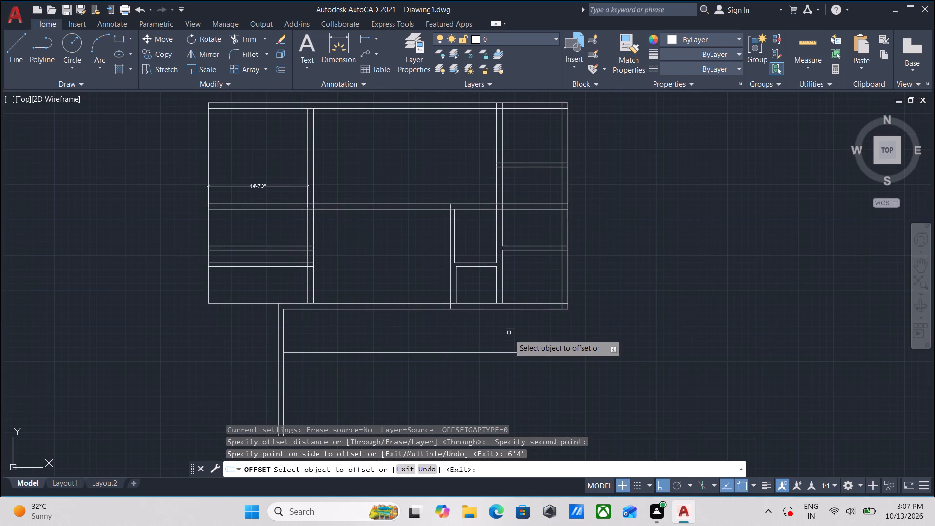
pyautogui.scroll(1, 505, 348)
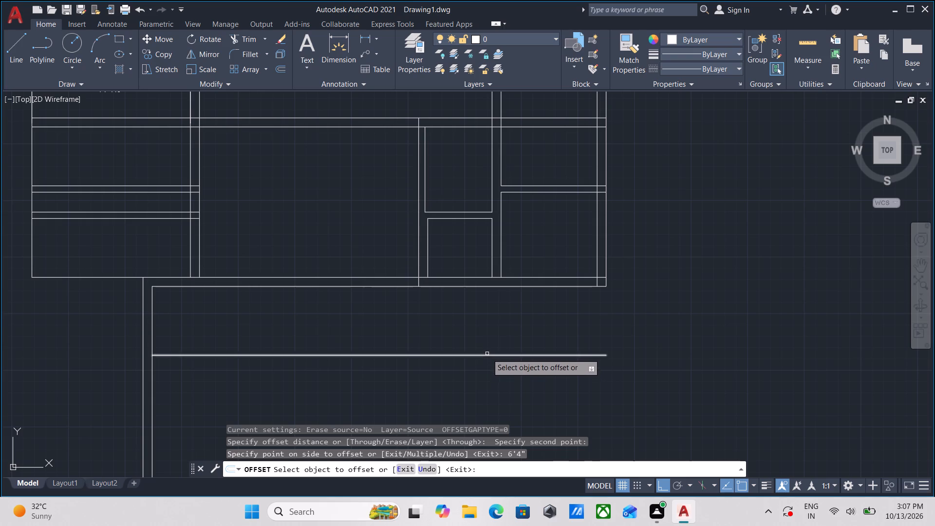
pyautogui.click(487, 354)
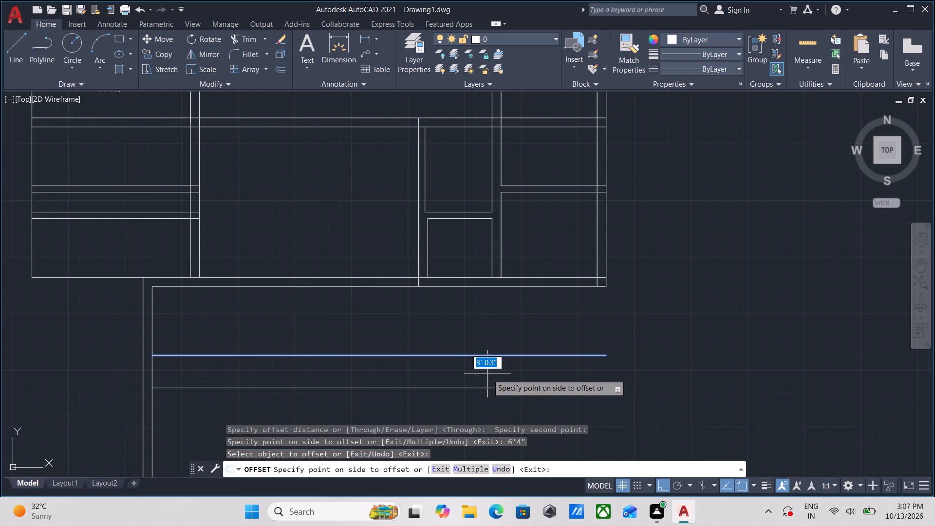
pyautogui.write('10')
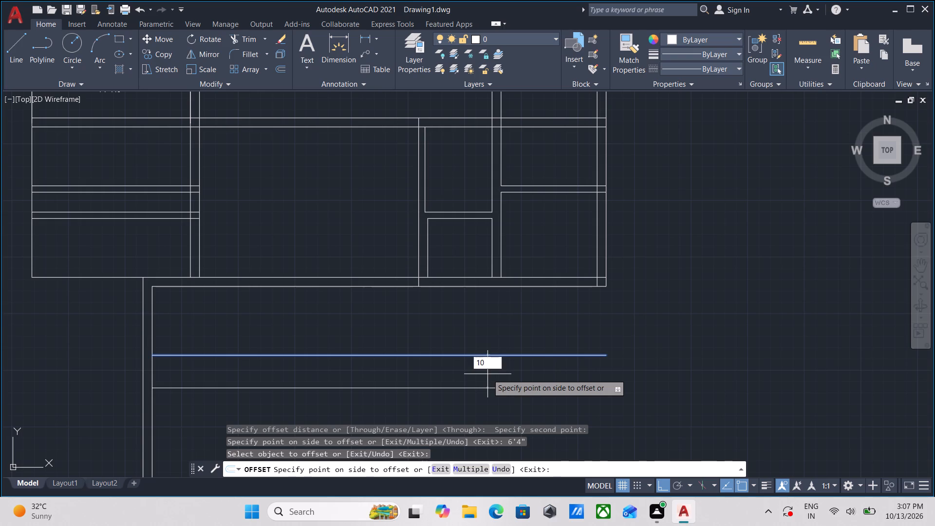
pyautogui.press('Return')
pyautogui.scroll(-1, 490, 373)
pyautogui.moveTo(491, 373); pyautogui.dragTo(395, 373, button='middle')
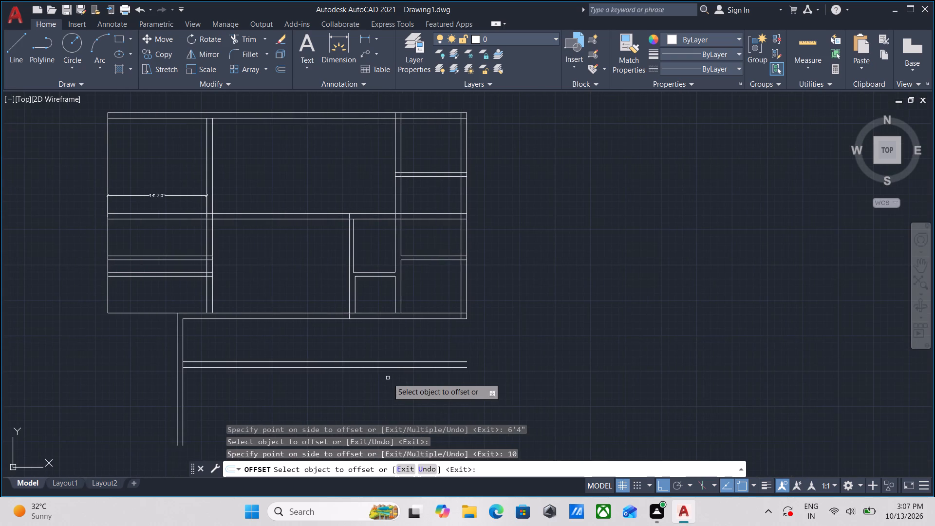
# Draw a 7'2" vertical line from the plan's lower-right outer corner down to the end of the lowest horizontal wall line.
pyautogui.scroll(-1, 418, 376)
pyautogui.moveTo(418, 376); pyautogui.dragTo(337, 390, button='middle')
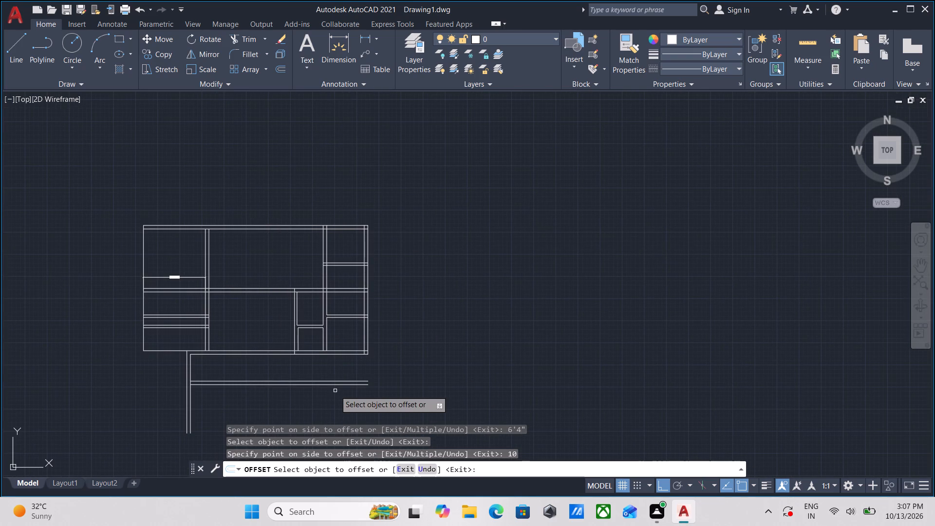
pyautogui.press('Escape')
pyautogui.scroll(1, 365, 377)
pyautogui.moveTo(365, 377); pyautogui.dragTo(382, 346, button='middle')
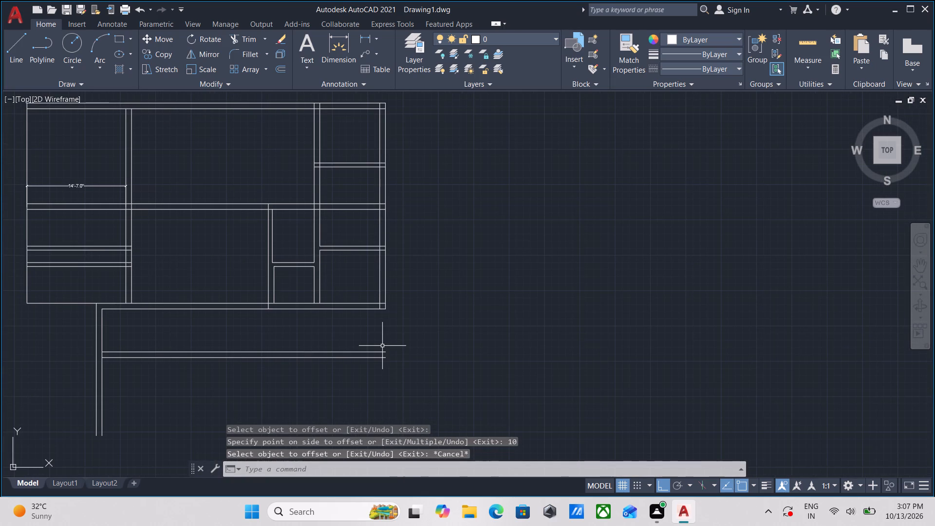
pyautogui.press('l')
pyautogui.press('Return')
pyautogui.scroll(1, 384, 320)
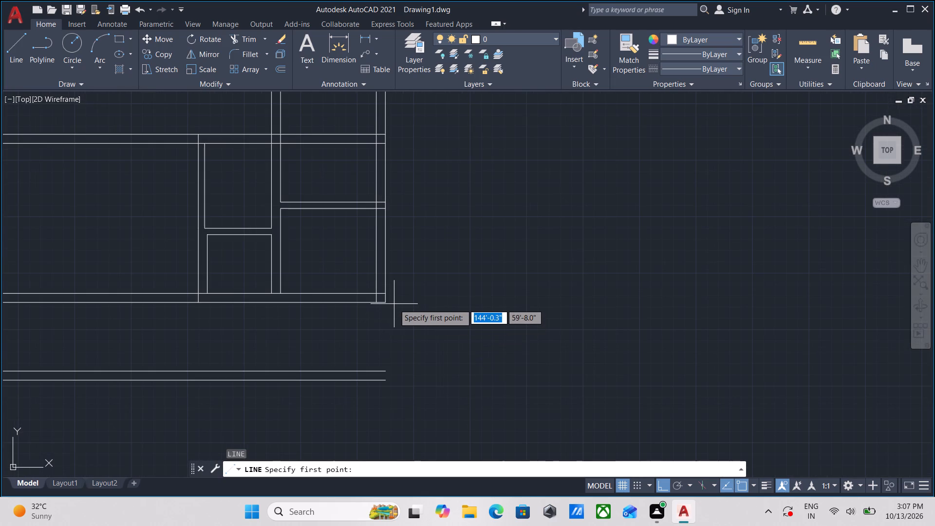
pyautogui.click(387, 302)
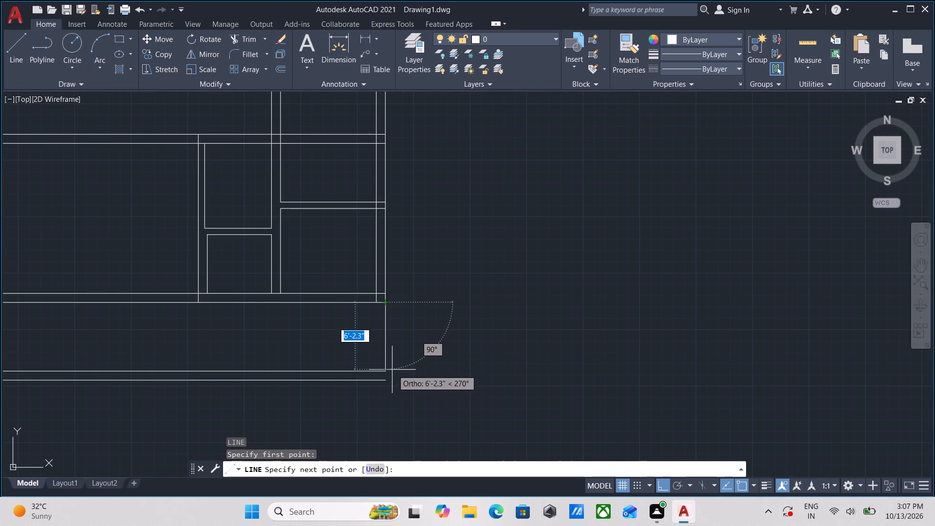
pyautogui.scroll(3, 383, 382)
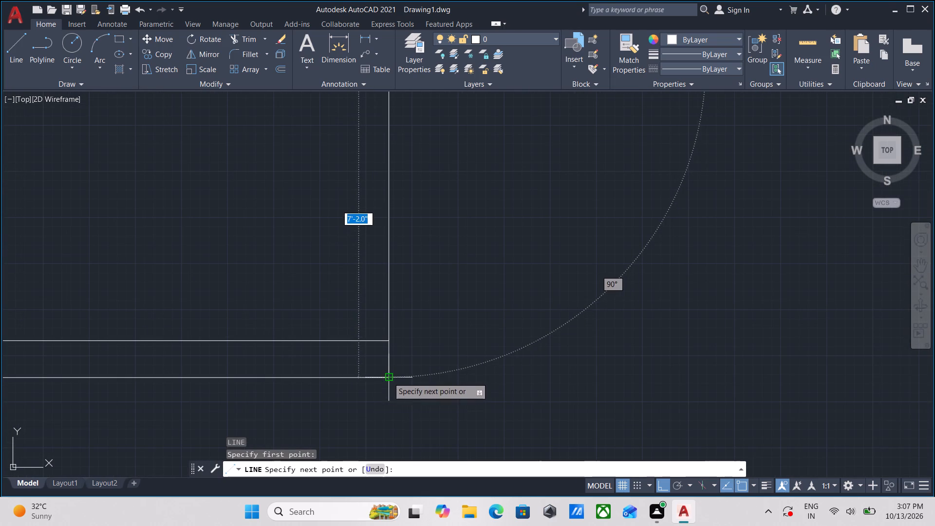
pyautogui.click(388, 377)
pyautogui.scroll(-2, 389, 373)
pyautogui.press('Escape')
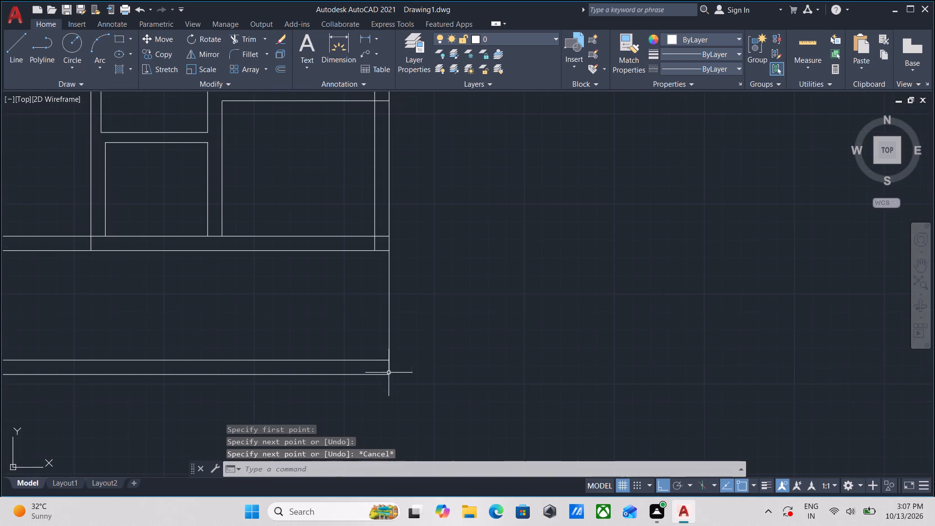
# Offset the new right-end vertical line 10 inches inward to form the wall thickness.
pyautogui.moveTo(398, 326); pyautogui.dragTo(429, 339, button='middle')
pyautogui.moveTo(428, 340); pyautogui.dragTo(417, 337)
pyautogui.click(353, 321)
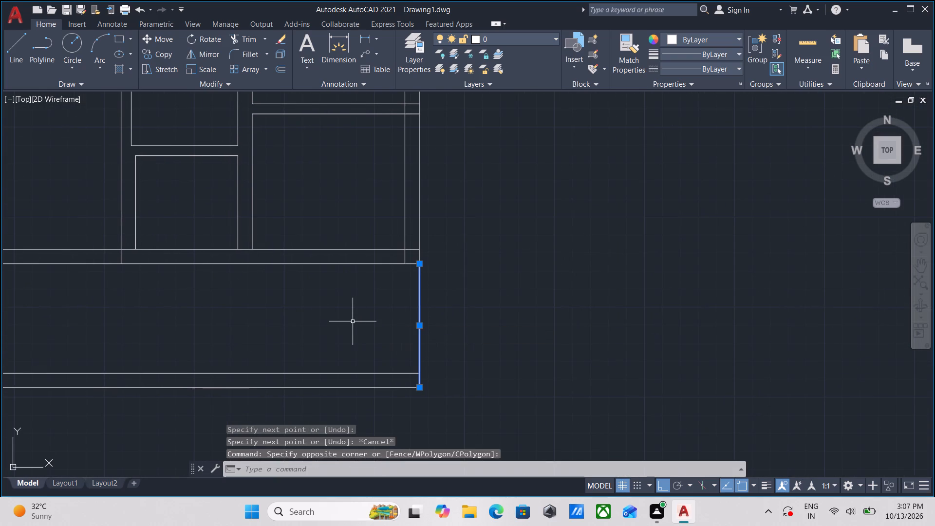
pyautogui.press('o')
pyautogui.press('Return')
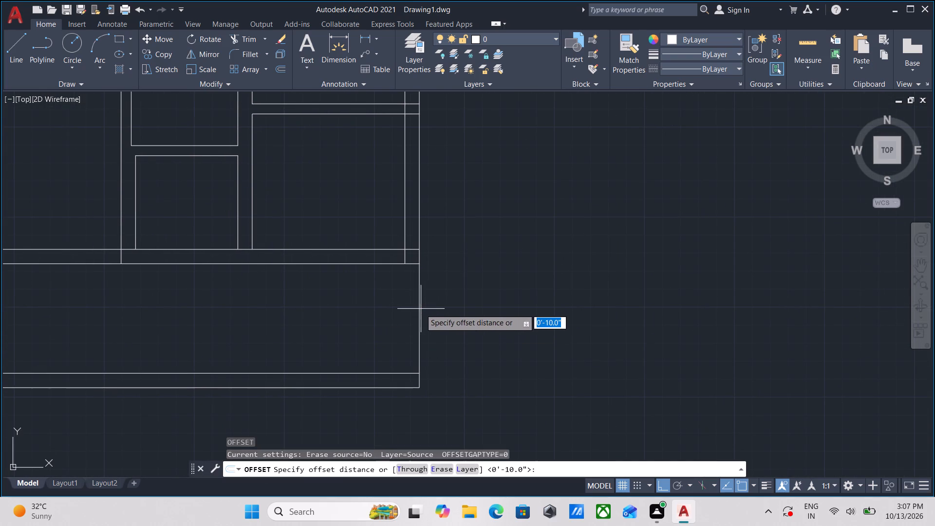
pyautogui.click(420, 310)
pyautogui.click(399, 312)
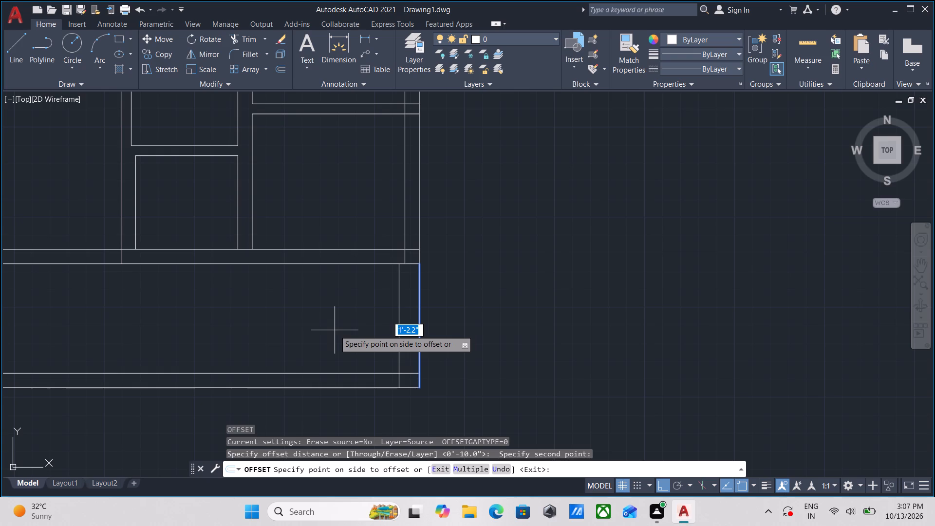
pyautogui.write('10')
pyautogui.press('Return')
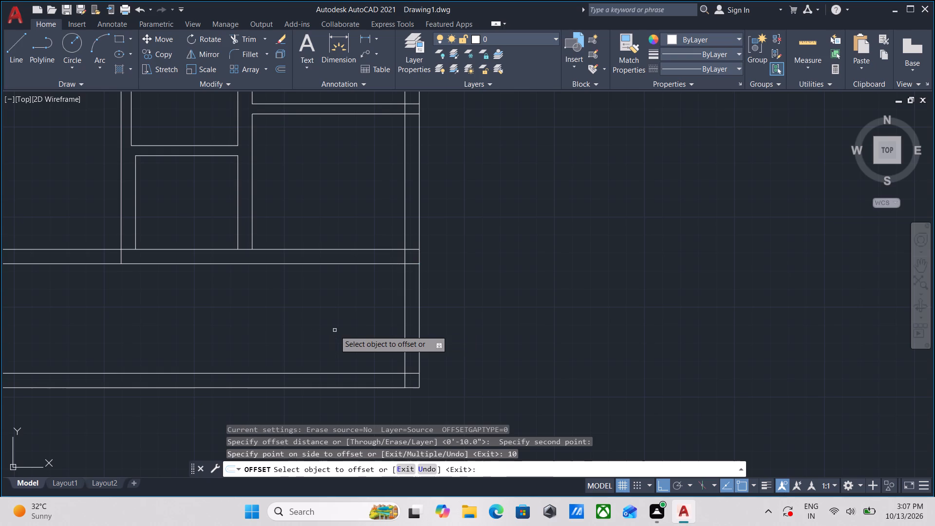
pyautogui.scroll(-2, 357, 324)
pyautogui.moveTo(378, 324); pyautogui.dragTo(449, 303, button='middle')
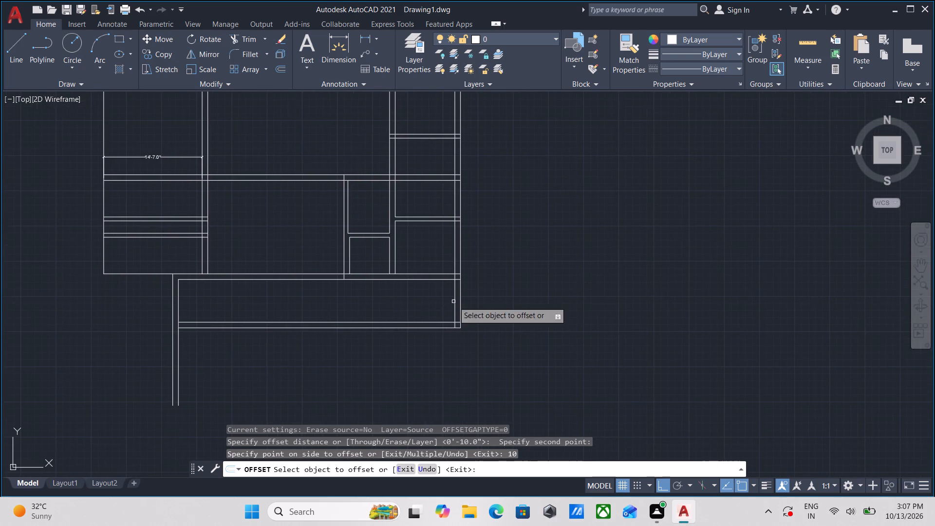
pyautogui.scroll(2, 448, 332)
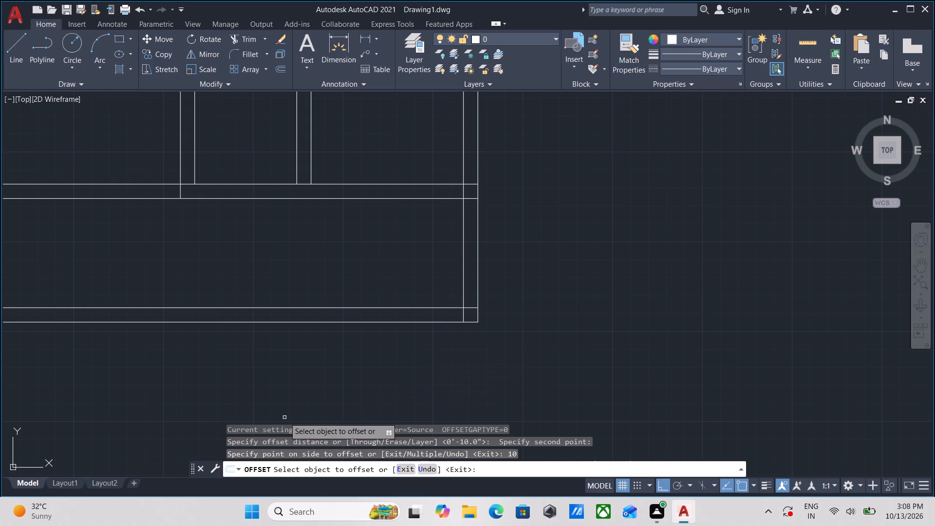
pyautogui.scroll(-1, 291, 420)
pyautogui.press('Escape')
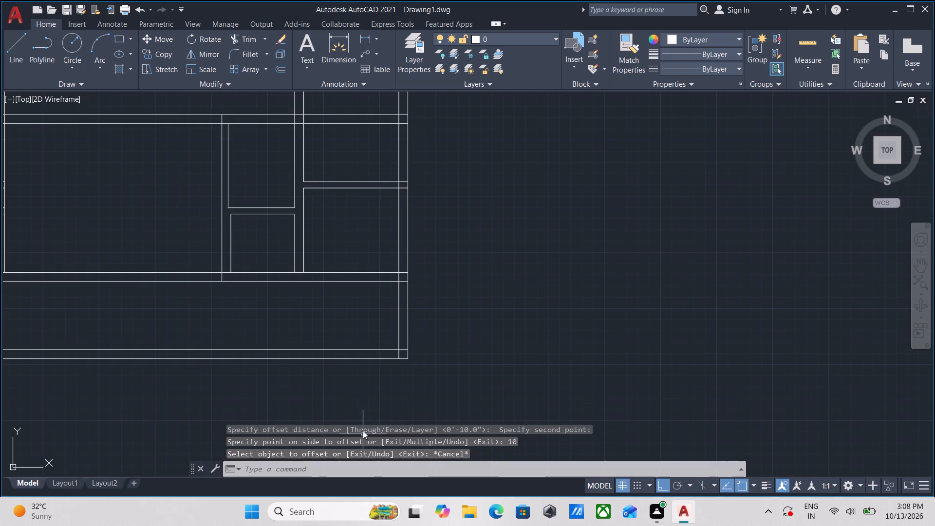
# Offset the outer line of the lowest horizontal wall 10'4" downward.
pyautogui.moveTo(363, 404); pyautogui.dragTo(436, 326, button='middle')
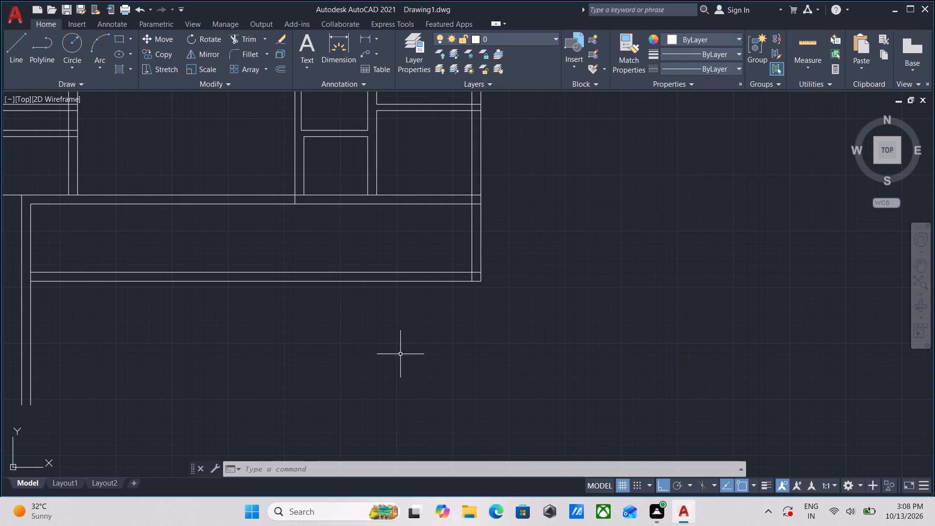
pyautogui.moveTo(399, 359); pyautogui.dragTo(440, 351, button='middle')
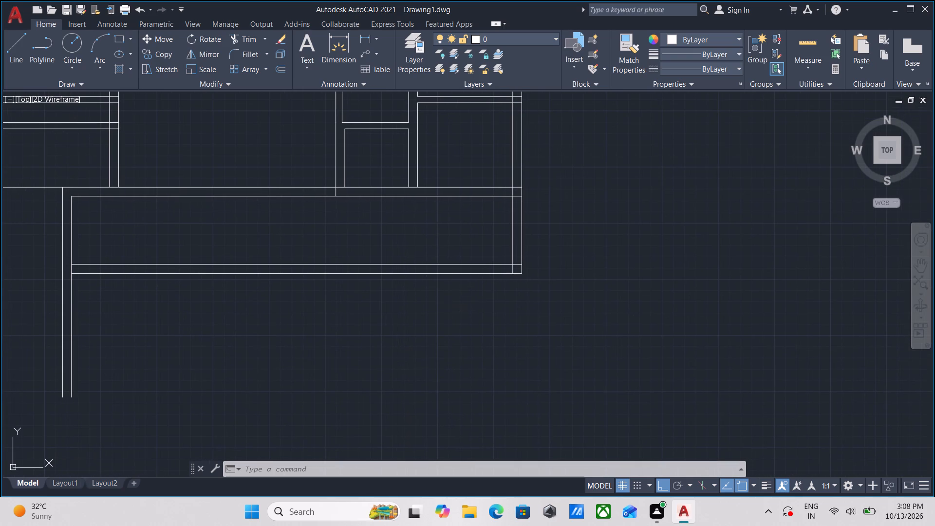
pyautogui.click(449, 289)
pyautogui.click(439, 270)
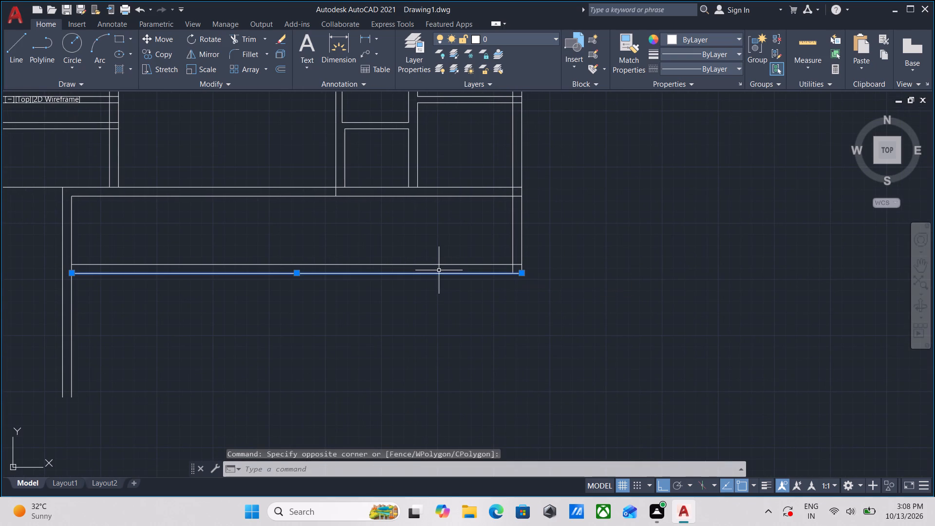
pyautogui.press('o')
pyautogui.press('Return')
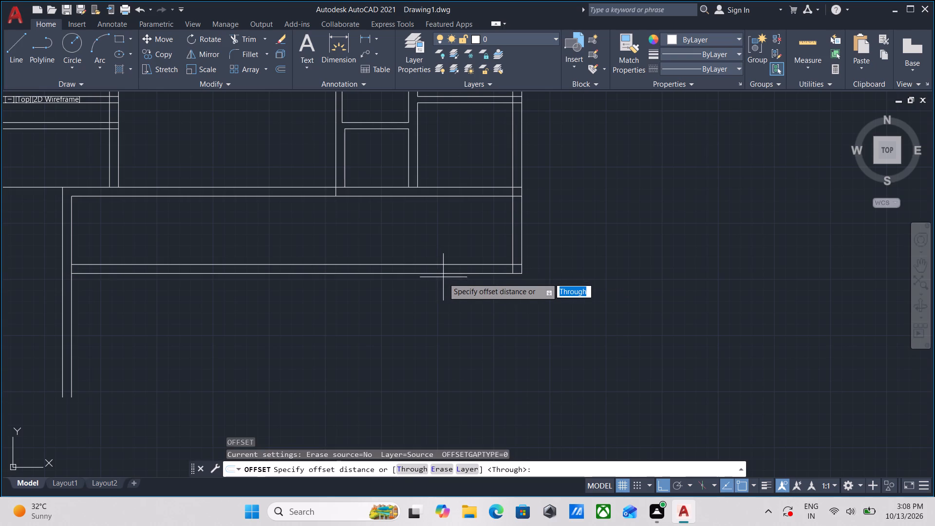
pyautogui.click(442, 275)
pyautogui.click(442, 307)
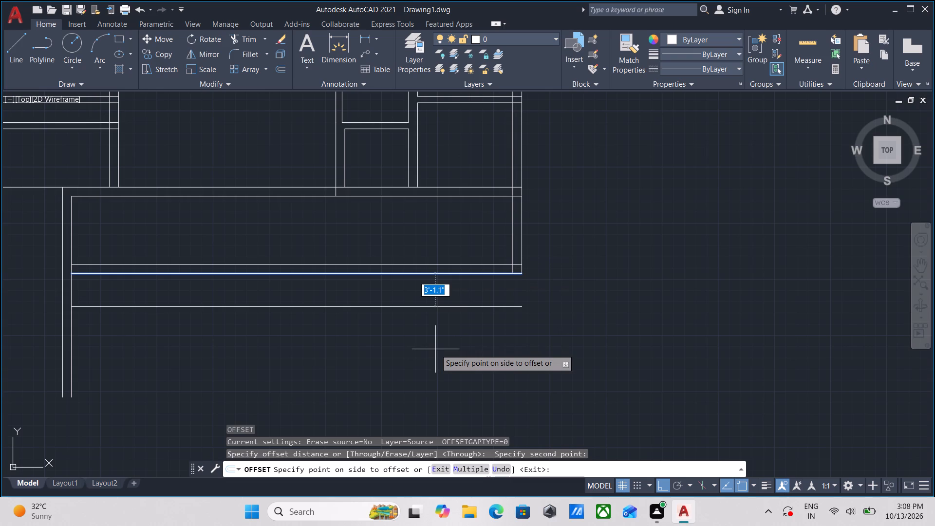
pyautogui.write('10')
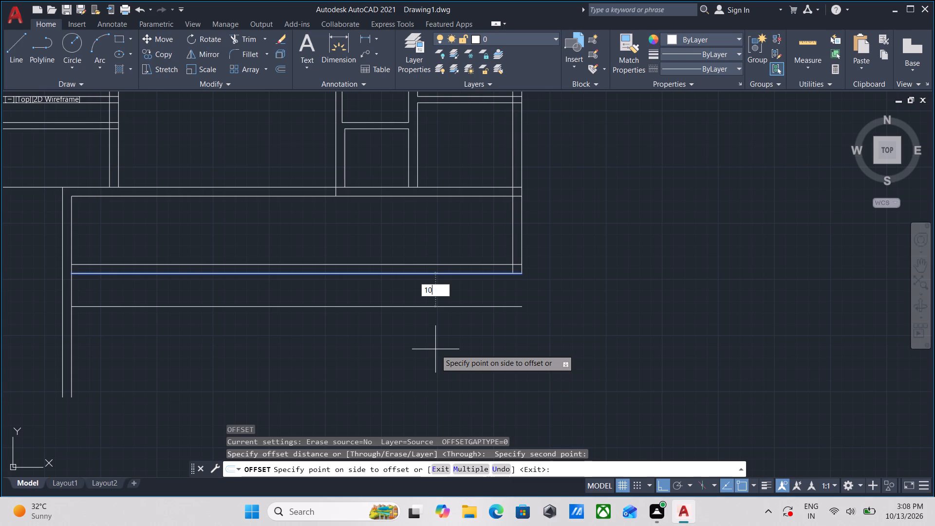
pyautogui.write("'4")
pyautogui.press('Return')
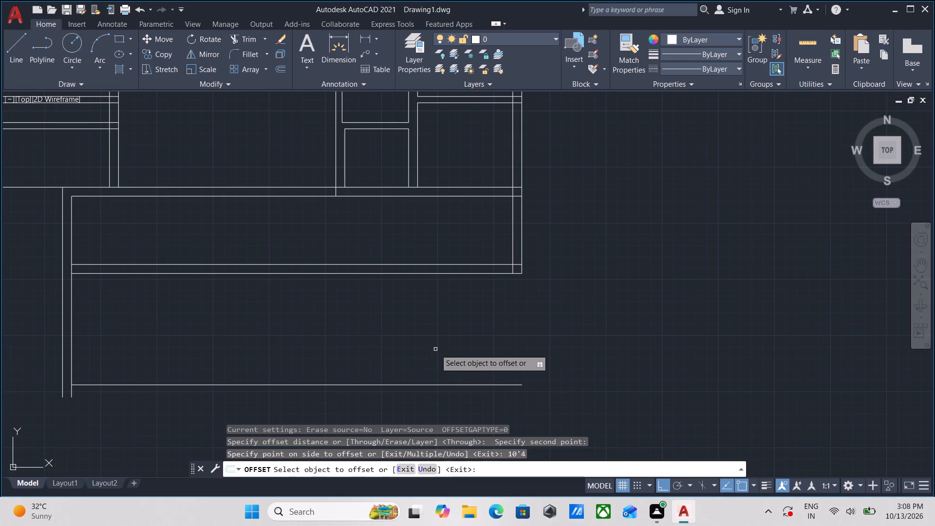
# Offset the new bottom horizontal line 4.5 inches downward to form a thin partition wall.
pyautogui.click(459, 384)
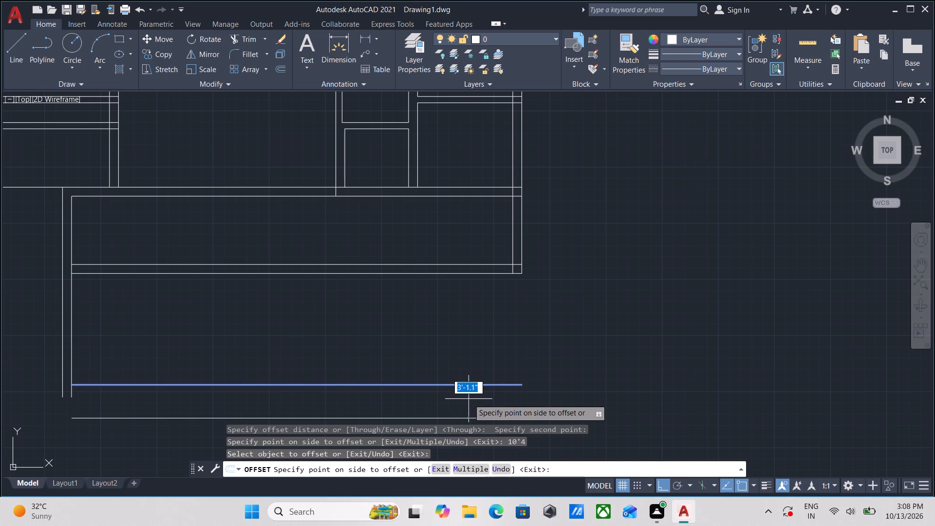
pyautogui.moveTo(468, 399); pyautogui.dragTo(461, 370, button='middle')
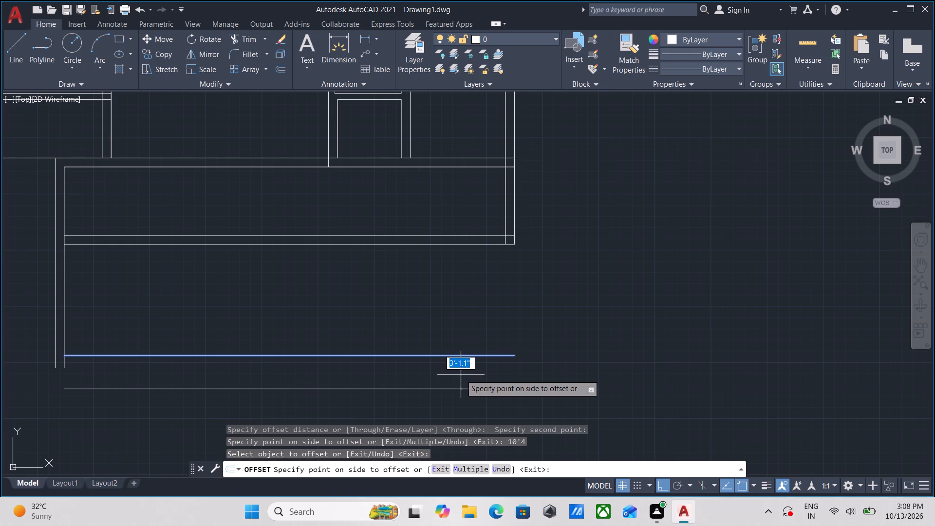
pyautogui.write('4.5')
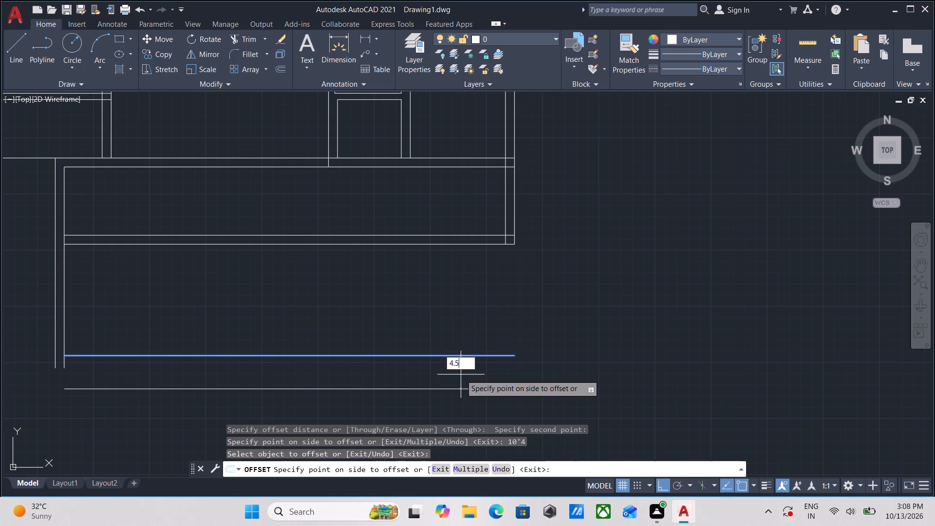
pyautogui.press('Return')
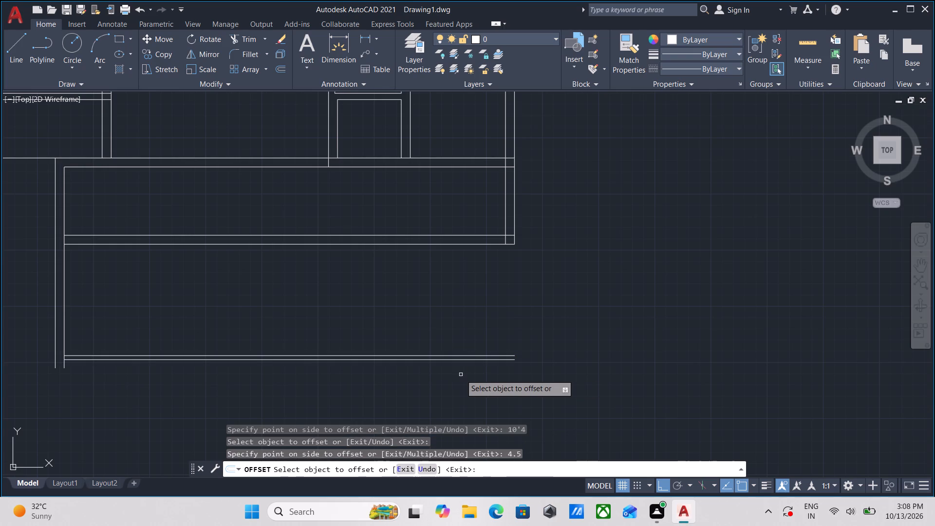
# Offset the lower line of the thin partition wall 9' downward.
pyautogui.scroll(-1, 461, 375)
pyautogui.scroll(2, 443, 359)
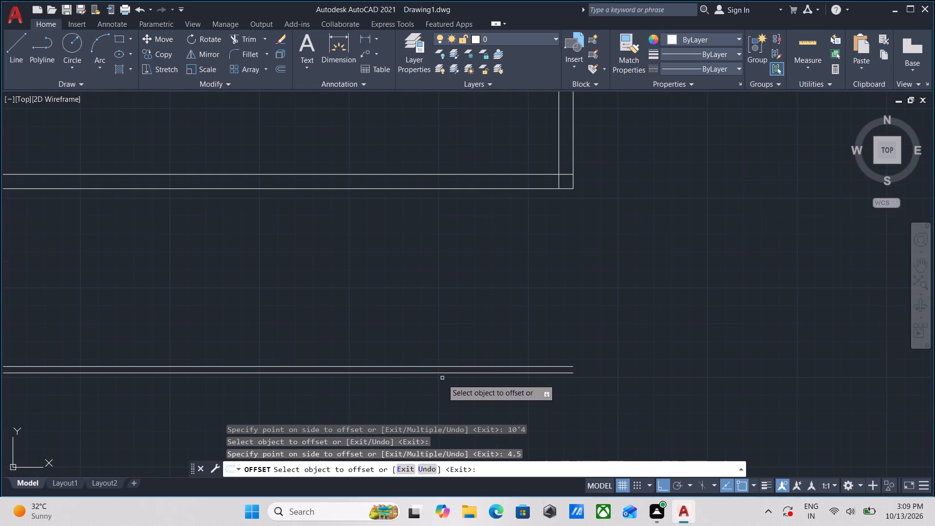
pyautogui.moveTo(442, 379); pyautogui.dragTo(438, 350, button='middle')
pyautogui.scroll(-2, 444, 364)
pyautogui.moveTo(444, 365); pyautogui.dragTo(428, 371, button='middle')
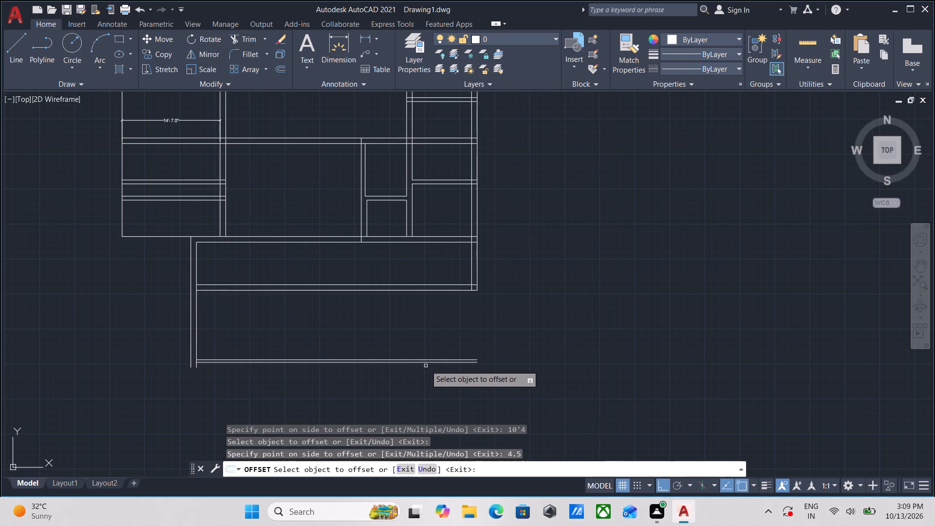
pyautogui.click(435, 363)
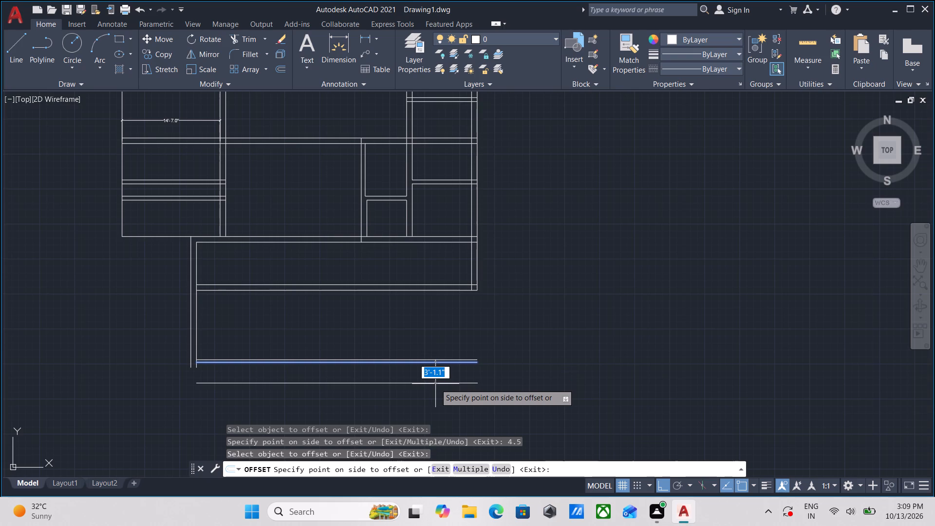
pyautogui.press('9')
pyautogui.press("'")
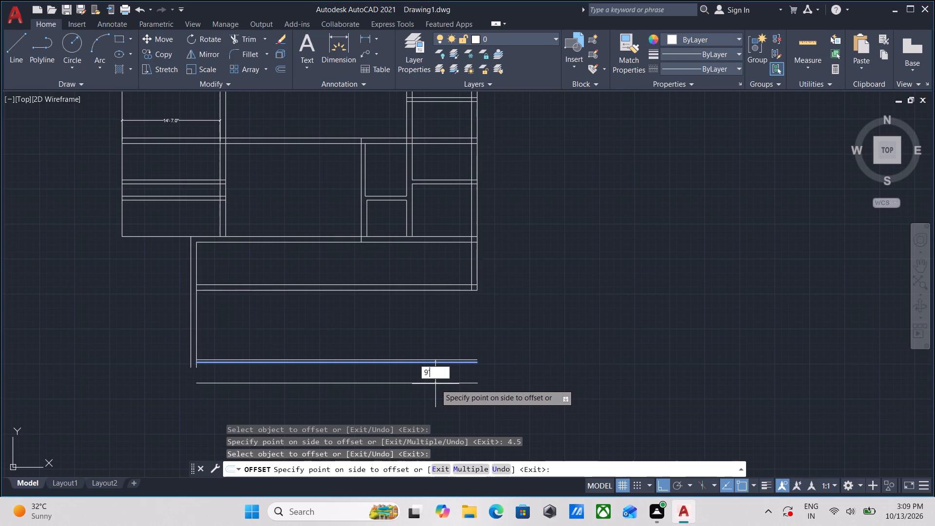
pyautogui.press('Return')
# Offset the new bottommost horizontal line 10 inches downward to form the wall thickness.
pyautogui.scroll(-2, 435, 384)
pyautogui.moveTo(430, 372); pyautogui.dragTo(422, 335, button='middle')
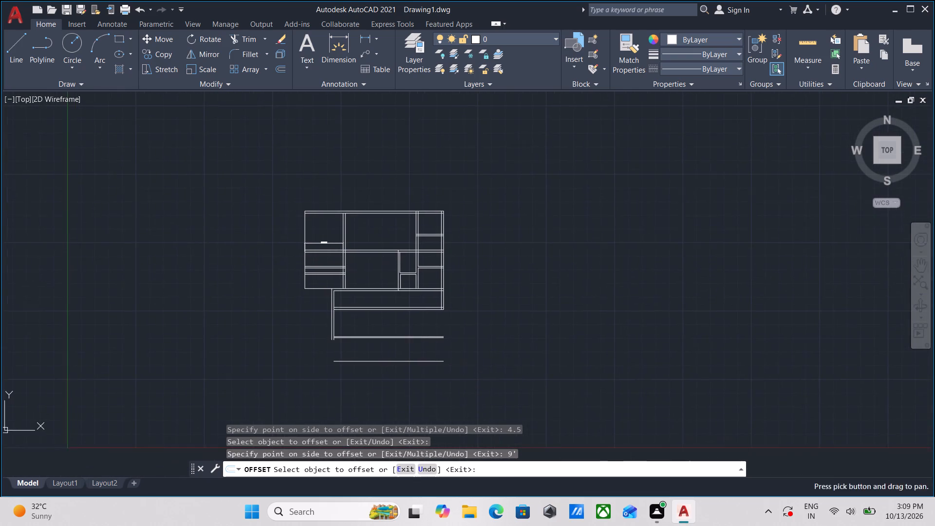
pyautogui.scroll(2, 436, 366)
pyautogui.click(437, 355)
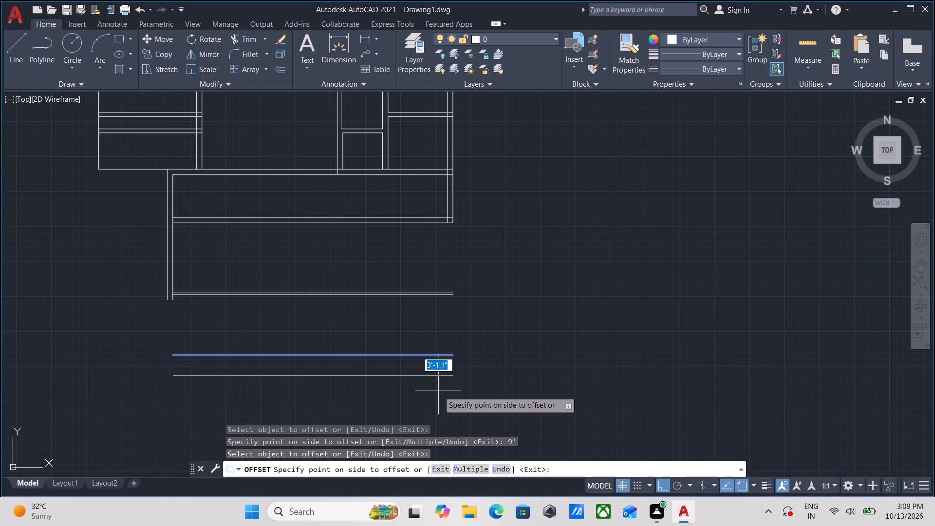
pyautogui.write('10')
pyautogui.press('Return')
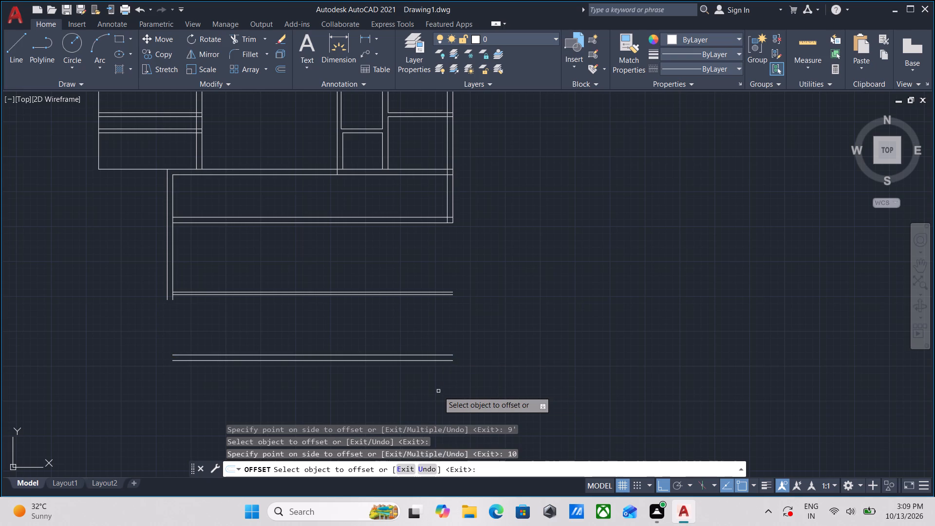
# Extend the inner and outer lines of the right side wall down to the bottom horizontal wall.
pyautogui.moveTo(447, 239); pyautogui.dragTo(447, 256, button='middle')
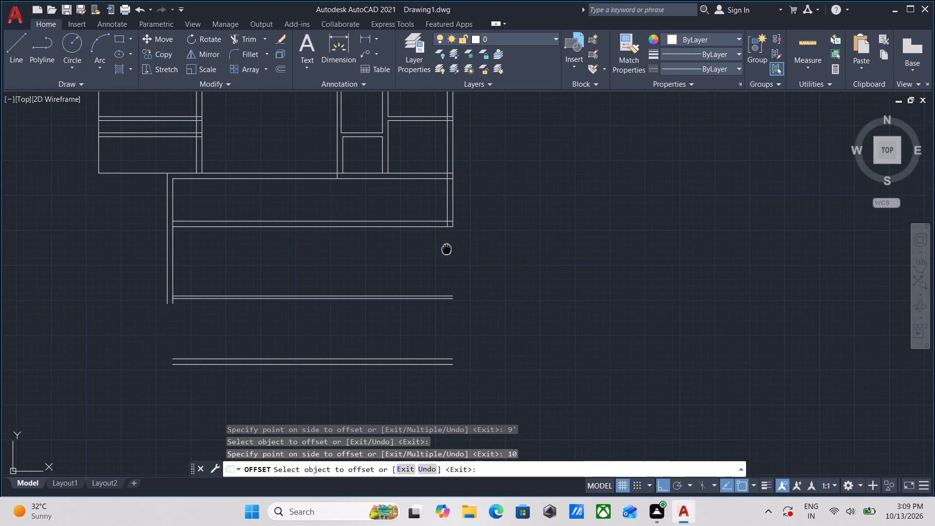
pyautogui.moveTo(447, 256); pyautogui.dragTo(446, 282, button='middle')
pyautogui.press('Escape')
pyautogui.press('e')
pyautogui.press('x')
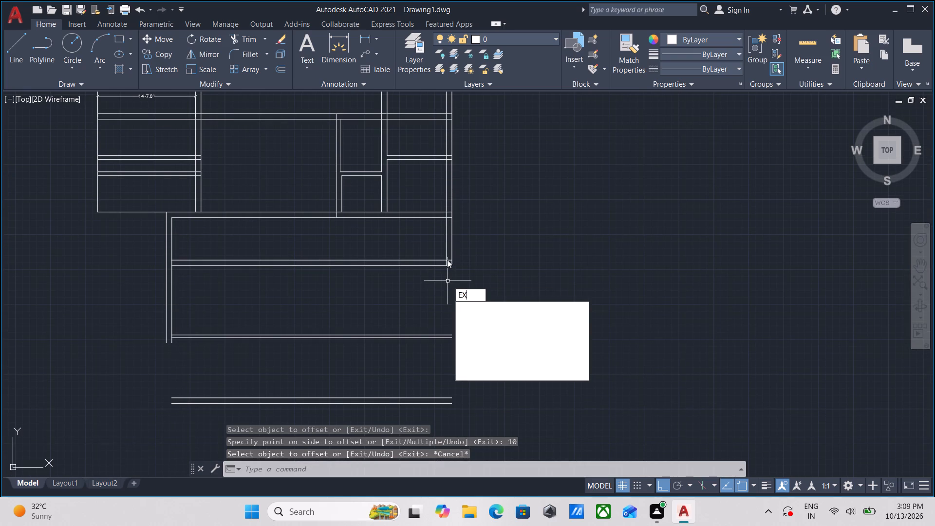
pyautogui.press('Return')
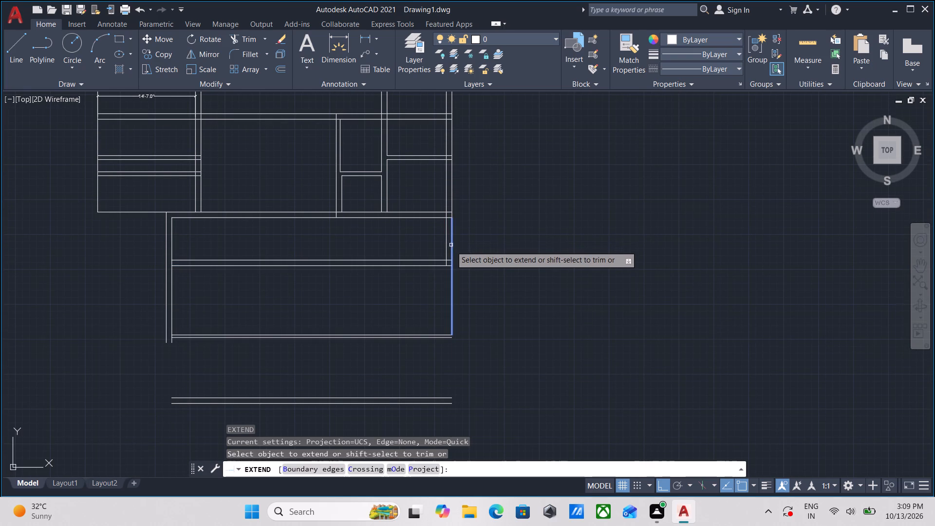
pyautogui.click(451, 246)
pyautogui.click(452, 247)
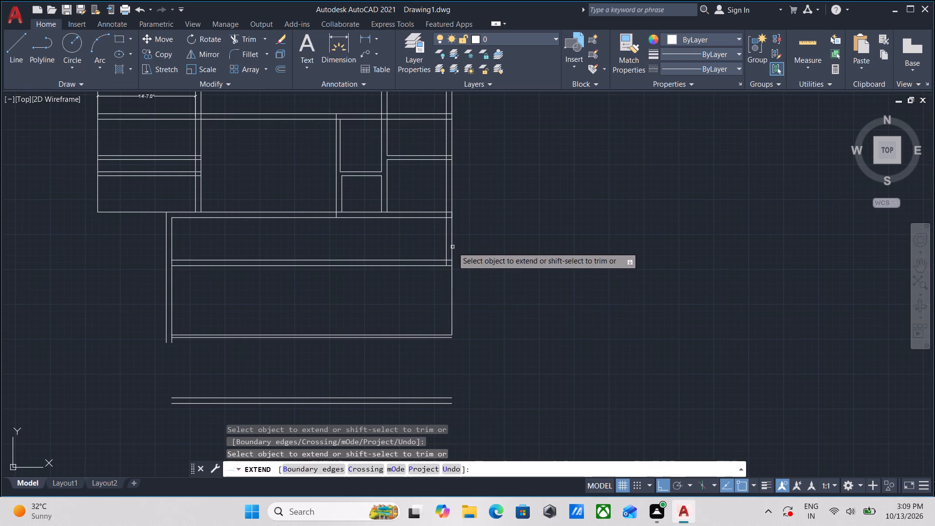
pyautogui.click(453, 307)
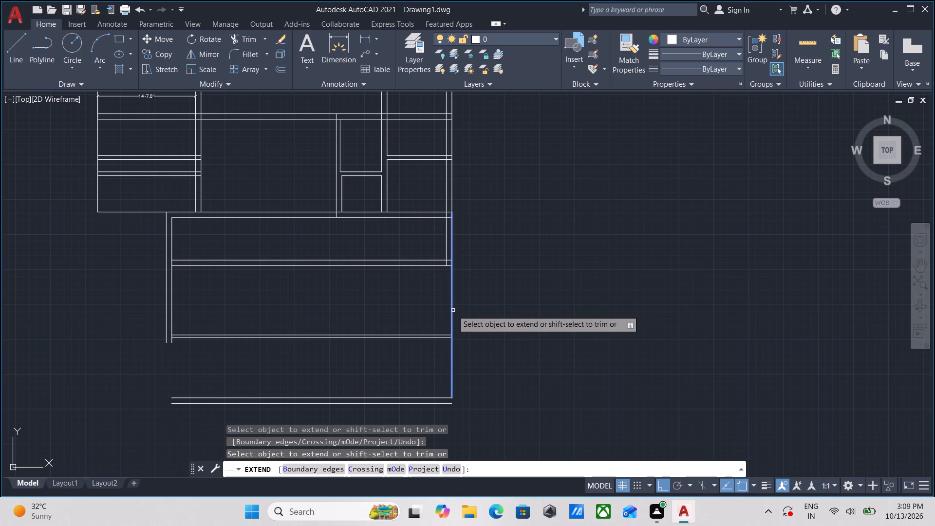
pyautogui.click(453, 310)
pyautogui.click(451, 315)
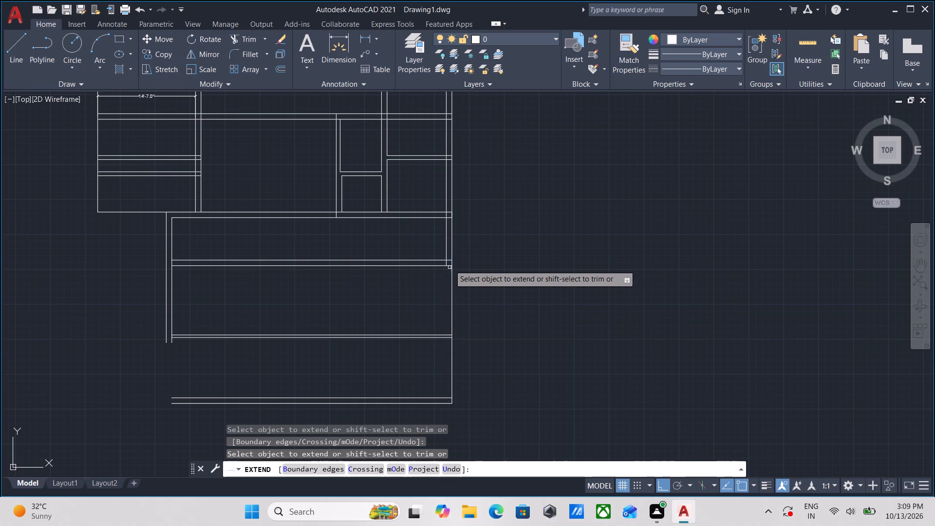
pyautogui.click(446, 245)
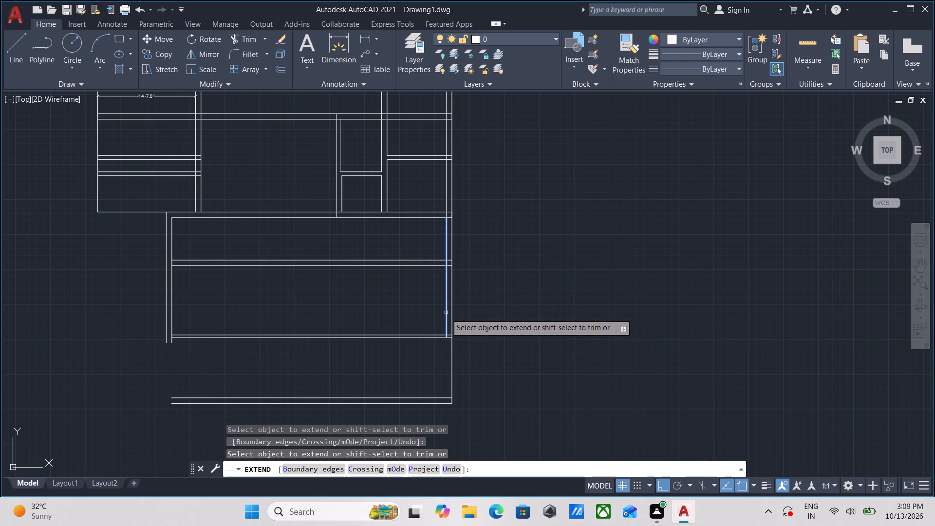
pyautogui.click(446, 326)
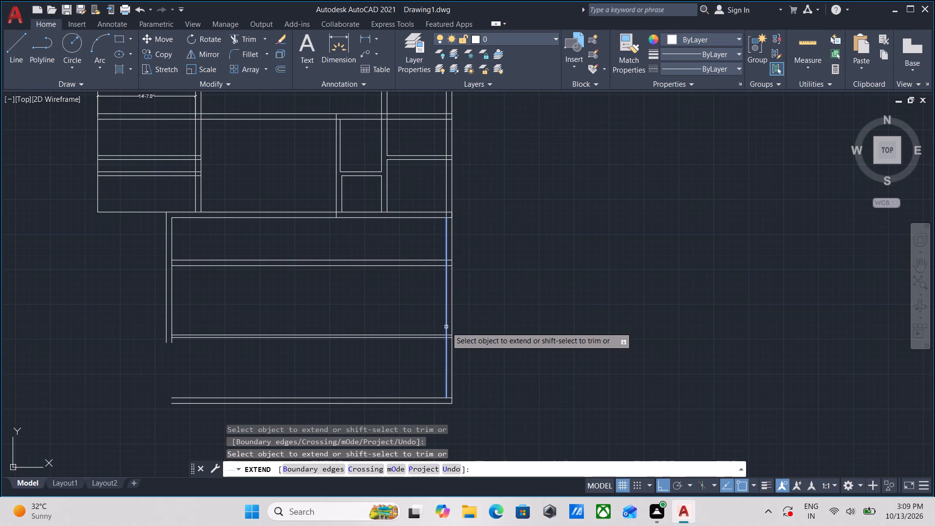
pyautogui.click(446, 327)
pyautogui.click(447, 344)
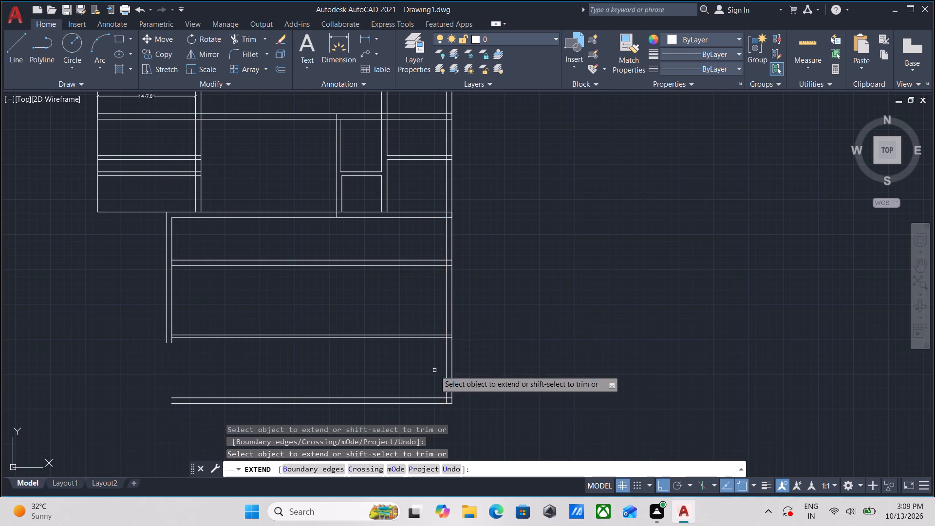
pyautogui.moveTo(434, 369); pyautogui.dragTo(447, 326, button='middle')
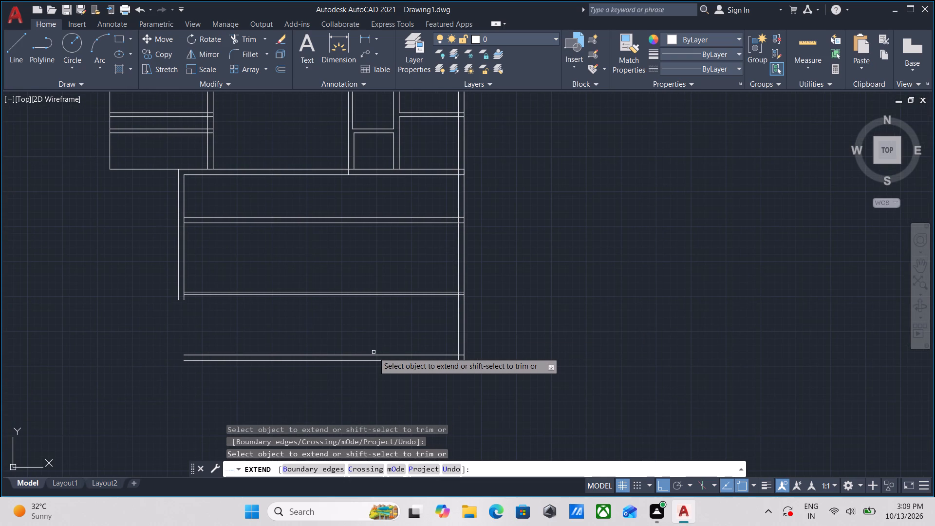
pyautogui.press('Escape')
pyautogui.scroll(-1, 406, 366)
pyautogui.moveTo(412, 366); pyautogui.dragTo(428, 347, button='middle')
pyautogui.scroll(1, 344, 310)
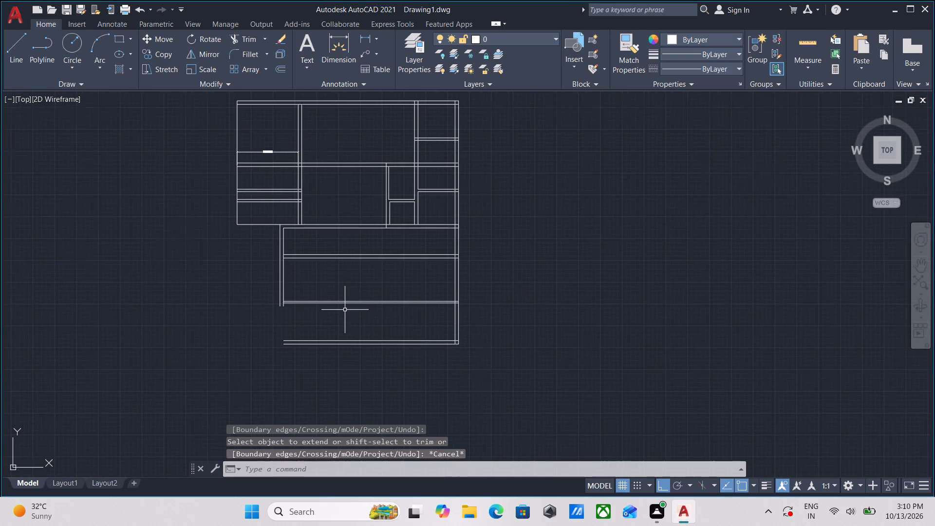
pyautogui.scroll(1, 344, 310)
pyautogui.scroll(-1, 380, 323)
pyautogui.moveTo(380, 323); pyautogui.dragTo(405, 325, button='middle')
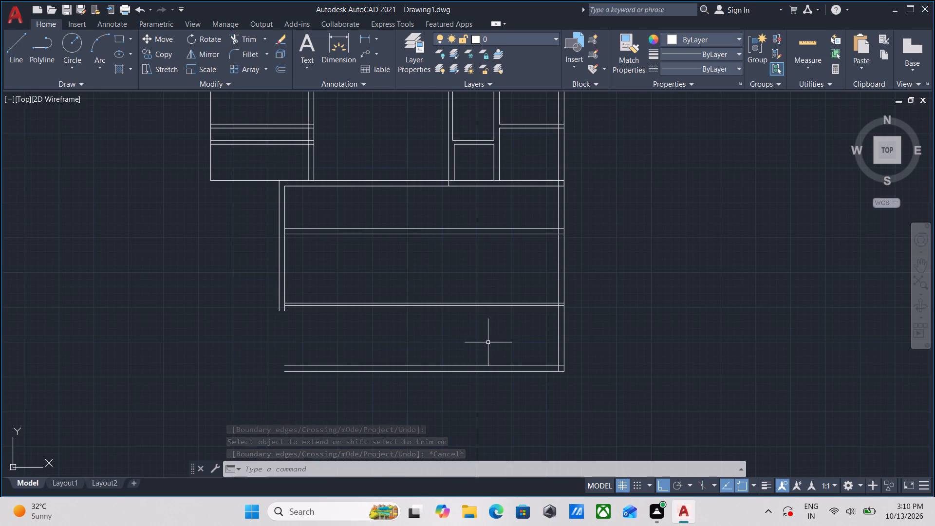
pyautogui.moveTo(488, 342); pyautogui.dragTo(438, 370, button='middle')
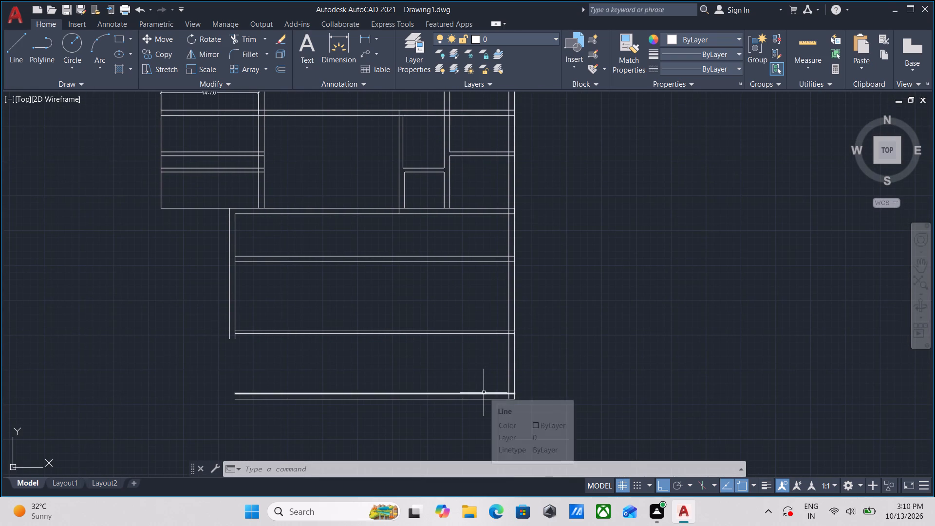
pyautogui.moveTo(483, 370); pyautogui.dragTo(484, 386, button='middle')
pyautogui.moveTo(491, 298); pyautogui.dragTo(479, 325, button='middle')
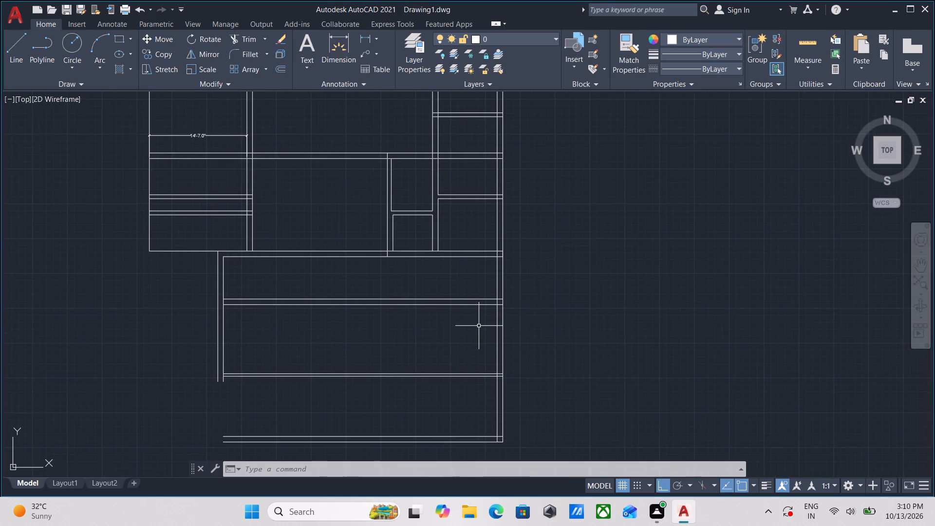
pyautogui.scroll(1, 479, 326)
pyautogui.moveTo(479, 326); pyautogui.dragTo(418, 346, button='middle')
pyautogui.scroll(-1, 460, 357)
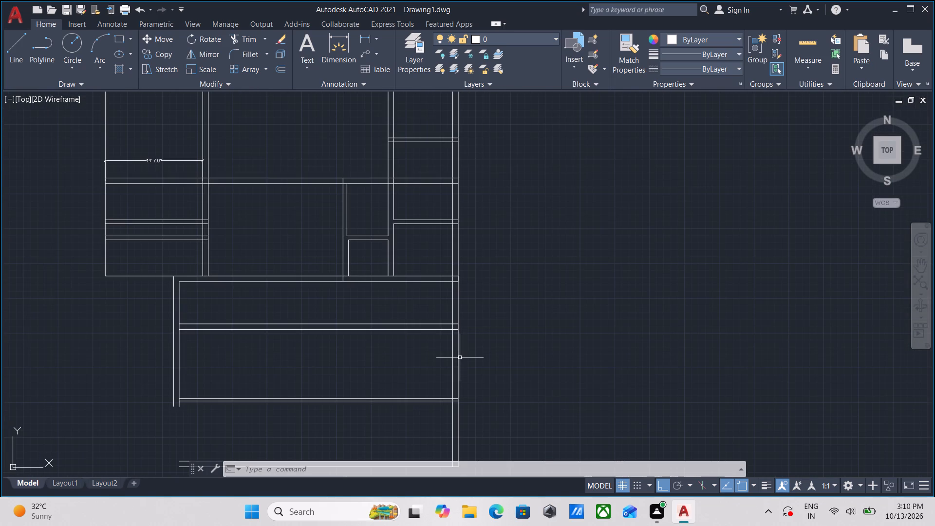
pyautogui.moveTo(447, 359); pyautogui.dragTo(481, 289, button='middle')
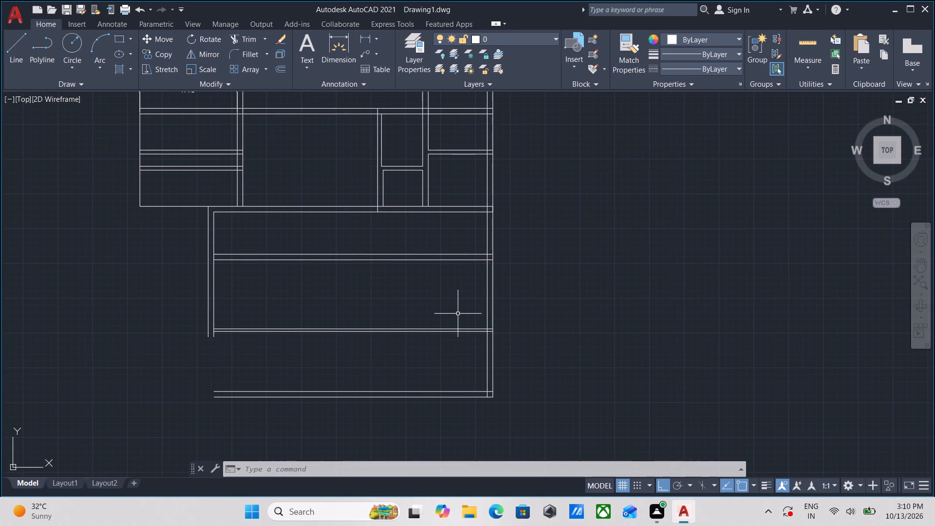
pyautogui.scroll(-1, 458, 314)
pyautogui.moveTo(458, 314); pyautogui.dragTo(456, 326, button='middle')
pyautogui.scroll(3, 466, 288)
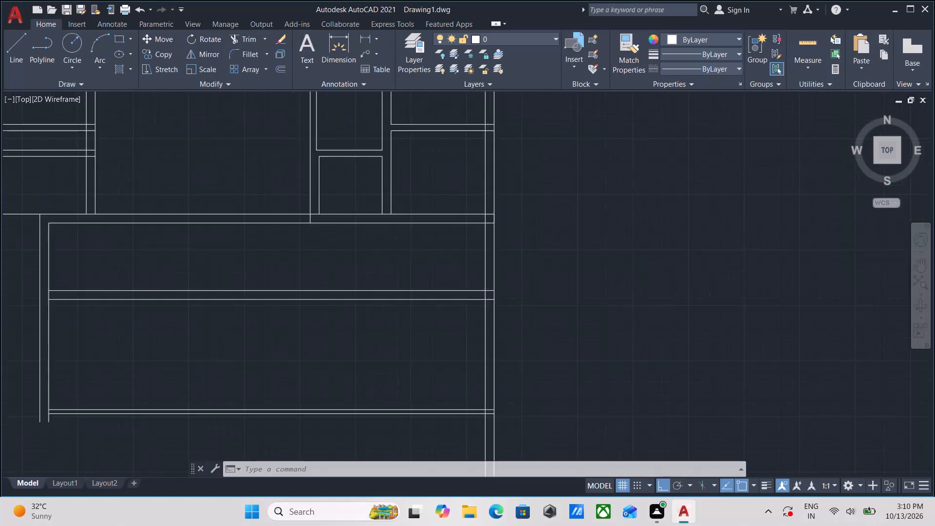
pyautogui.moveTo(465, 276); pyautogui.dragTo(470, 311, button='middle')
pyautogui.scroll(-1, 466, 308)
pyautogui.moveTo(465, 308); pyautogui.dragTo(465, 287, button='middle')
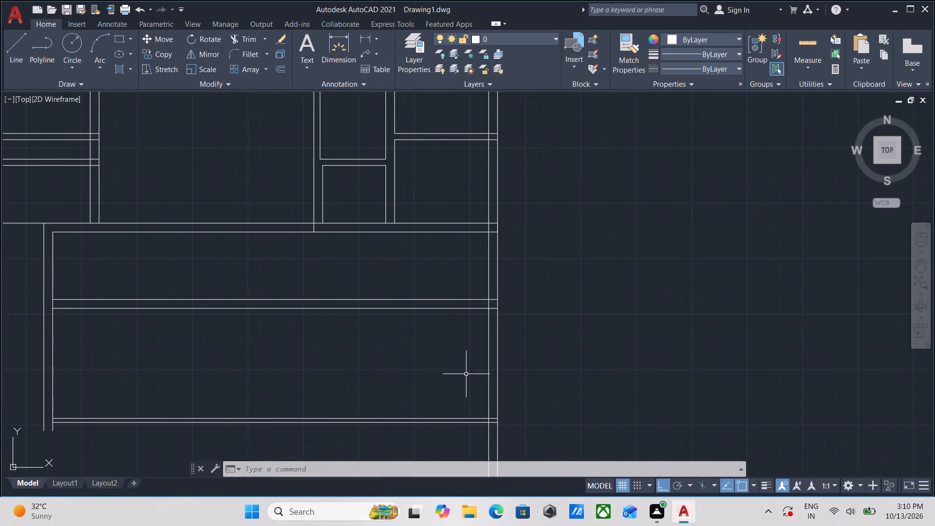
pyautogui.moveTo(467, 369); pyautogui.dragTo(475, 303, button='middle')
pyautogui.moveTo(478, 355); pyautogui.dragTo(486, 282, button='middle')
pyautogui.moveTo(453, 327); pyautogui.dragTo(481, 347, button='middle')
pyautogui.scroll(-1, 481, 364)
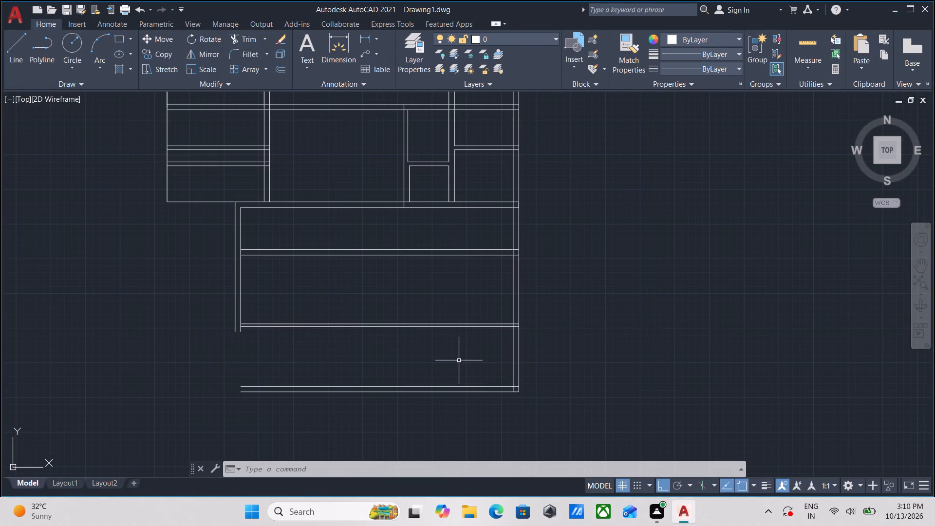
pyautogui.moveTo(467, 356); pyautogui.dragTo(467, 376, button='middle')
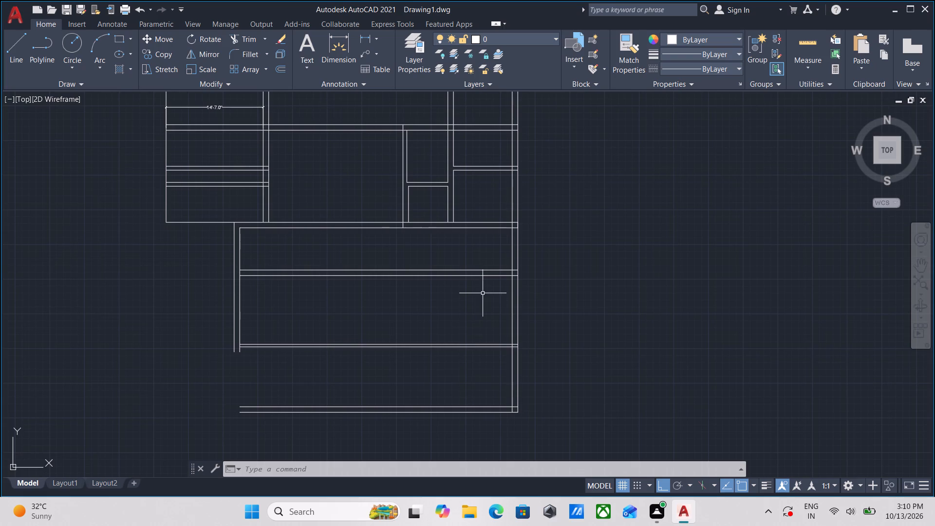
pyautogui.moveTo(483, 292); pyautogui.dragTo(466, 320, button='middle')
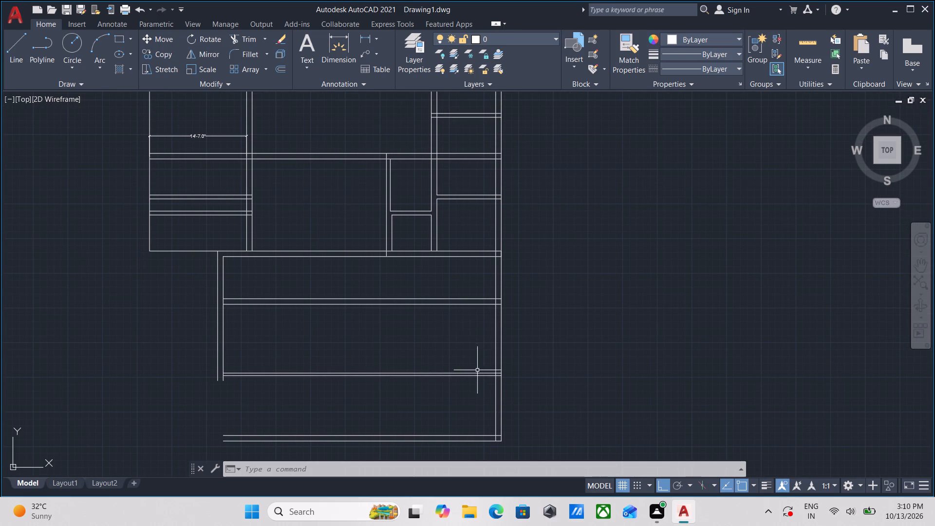
# Trim the overlapping inner lines where the right side wall meets the thick horizontal wall above the thin partition.
pyautogui.scroll(2, 486, 310)
pyautogui.moveTo(486, 315); pyautogui.dragTo(471, 323, button='middle')
pyautogui.write('TR')
pyautogui.press('Return')
pyautogui.scroll(2, 495, 300)
pyautogui.click(486, 307)
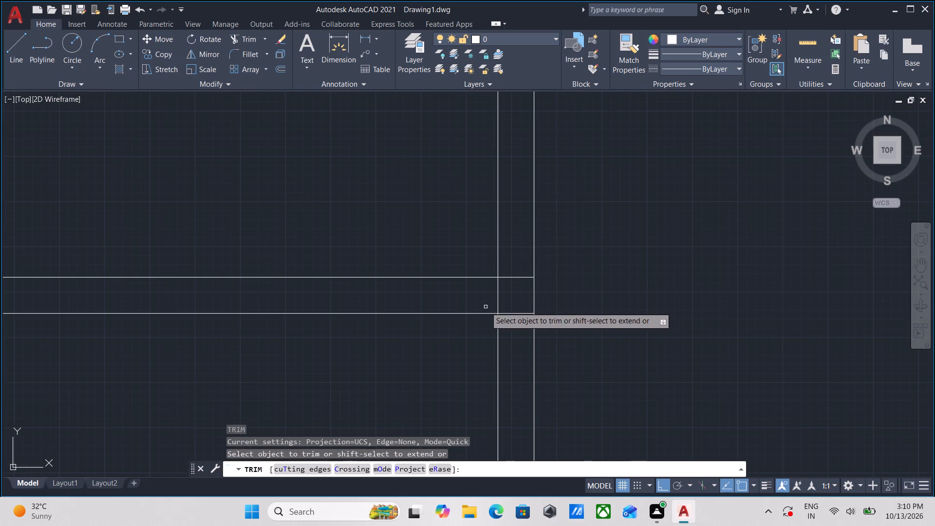
pyautogui.click(516, 307)
pyautogui.click(512, 302)
pyautogui.click(515, 332)
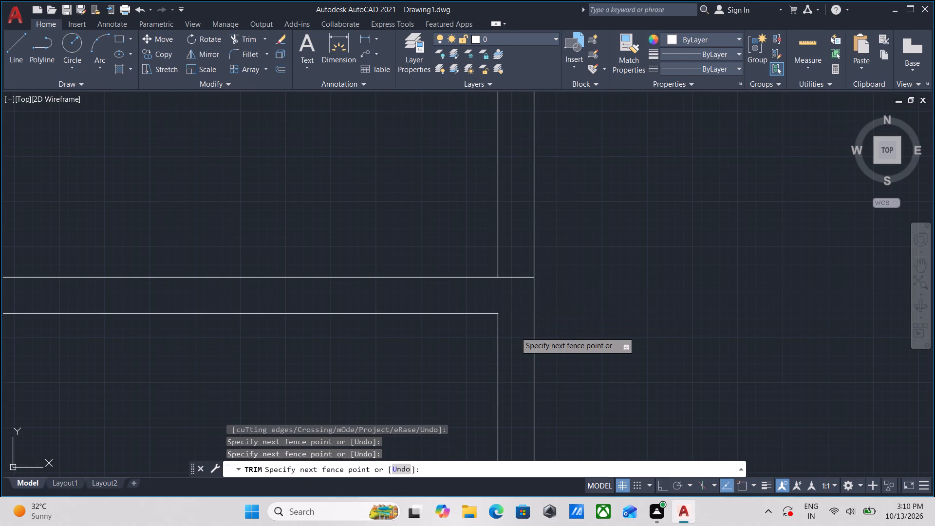
# Trim the overlapping inner line ends at the bottom-right corner of the outer walls.
pyautogui.scroll(-3, 516, 329)
pyautogui.scroll(-1, 547, 355)
pyautogui.moveTo(547, 355); pyautogui.dragTo(497, 234, button='middle')
pyautogui.scroll(4, 471, 349)
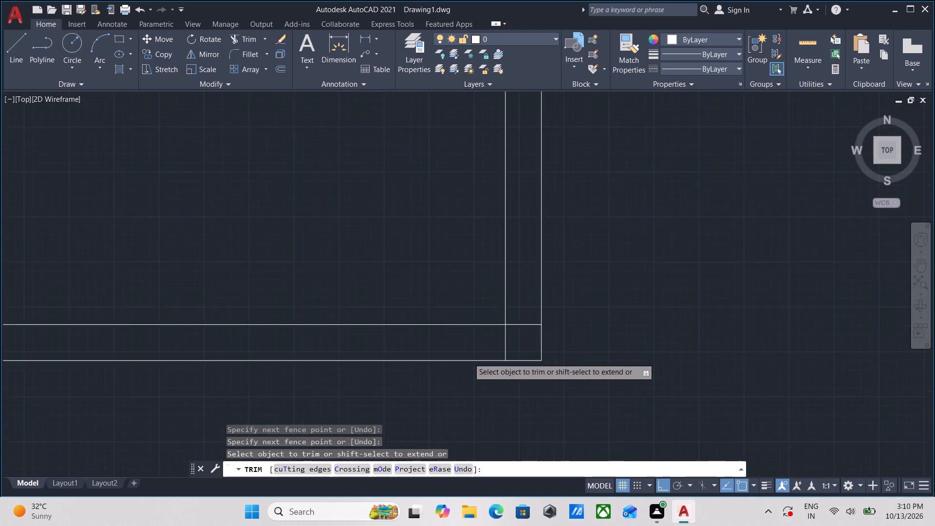
pyautogui.scroll(1, 468, 358)
pyautogui.click(480, 338)
pyautogui.click(566, 330)
pyautogui.click(556, 332)
pyautogui.click(549, 277)
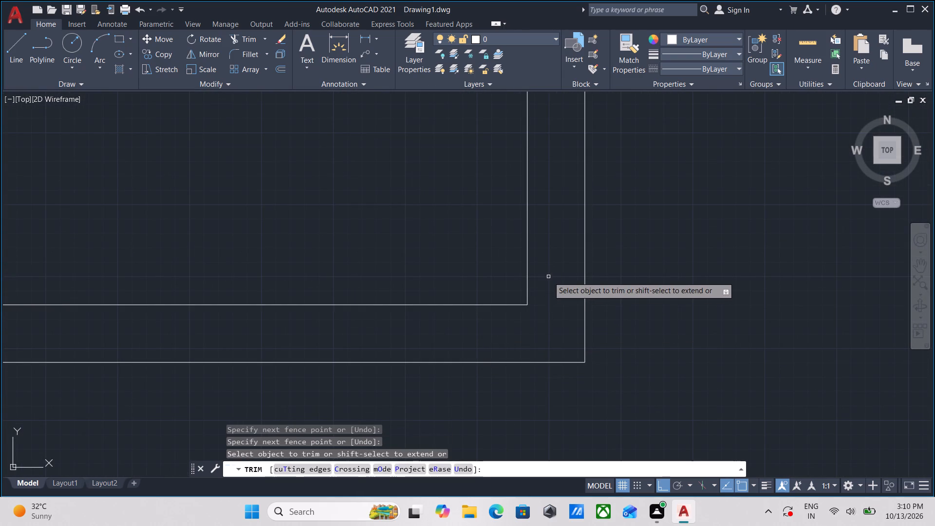
pyautogui.scroll(-3, 548, 277)
pyautogui.press('Escape')
# Offset the inner line of the lower right side wall 6'11" to the left.
pyautogui.click(547, 267)
pyautogui.click(522, 261)
pyautogui.scroll(-1, 522, 261)
pyautogui.moveTo(522, 261); pyautogui.dragTo(538, 332, button='middle')
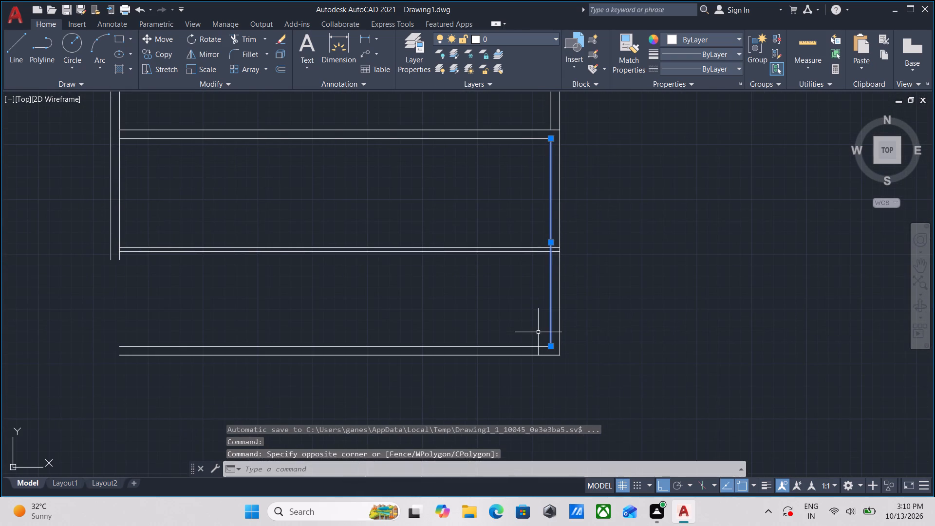
pyautogui.press('o')
pyautogui.press('Return')
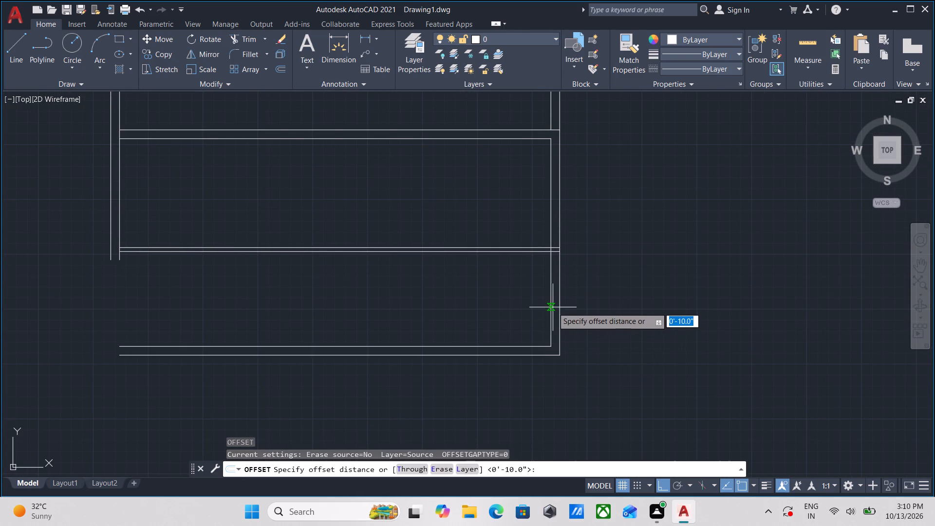
pyautogui.click(553, 307)
pyautogui.click(513, 309)
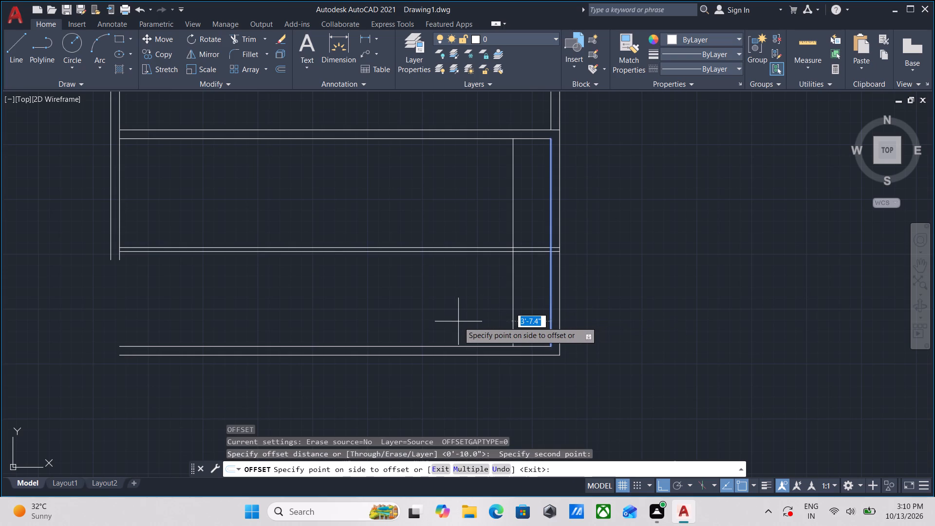
pyautogui.write("6'11")
pyautogui.press('Return')
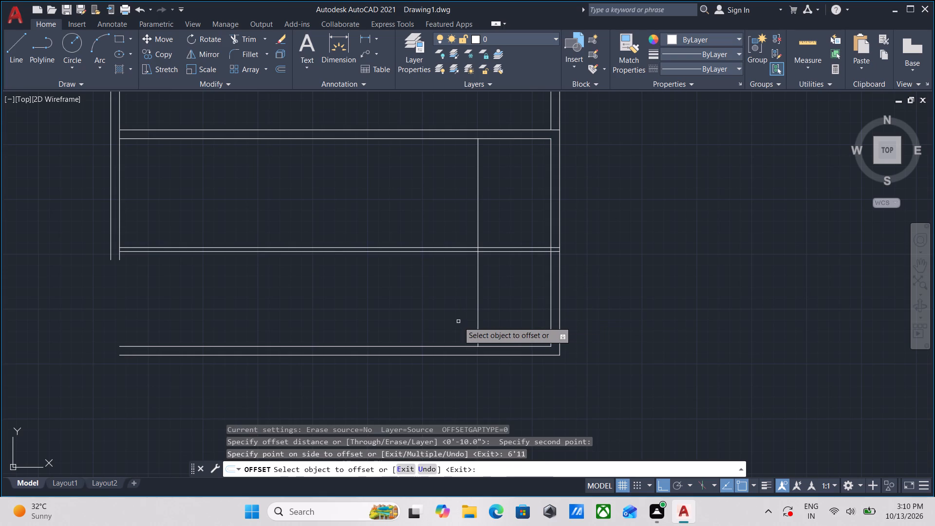
# Offset the new vertical line 4.5 inches to the left to form a thin vertical partition wall.
pyautogui.click(476, 302)
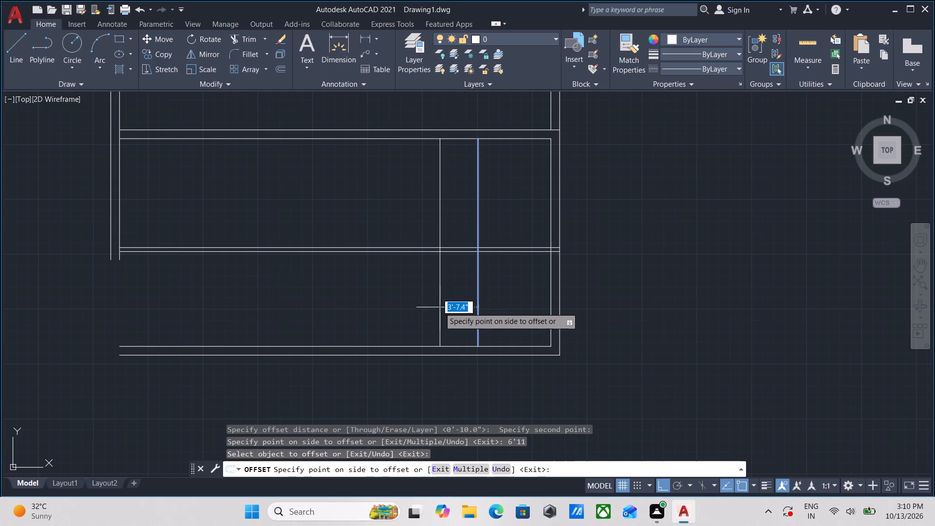
pyautogui.press('4')
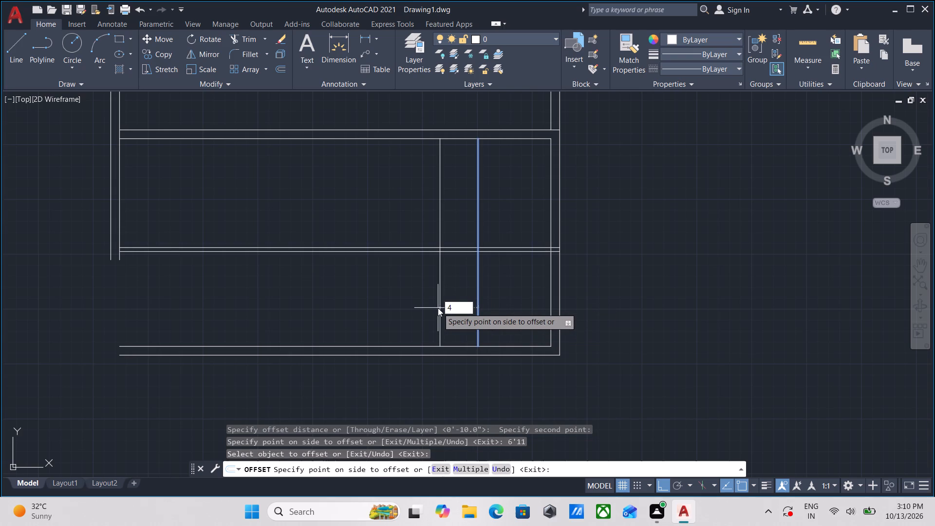
pyautogui.write('.5')
pyautogui.hotkey('shift', '"')
pyautogui.press('Return')
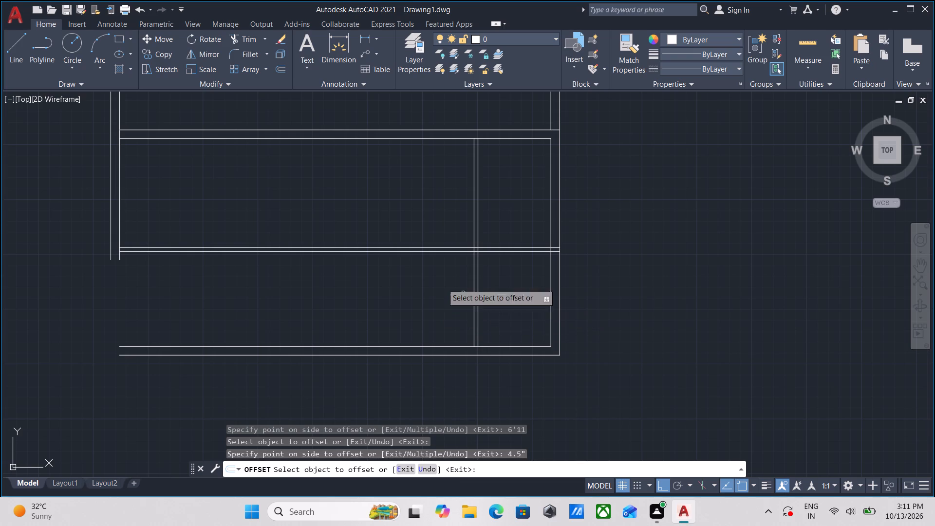
pyautogui.moveTo(416, 278); pyautogui.dragTo(419, 294, button='middle')
pyautogui.press('Escape')
# Trim away both lines of the thin horizontal partition on the left side of the new vertical partition.
pyautogui.write('TR')
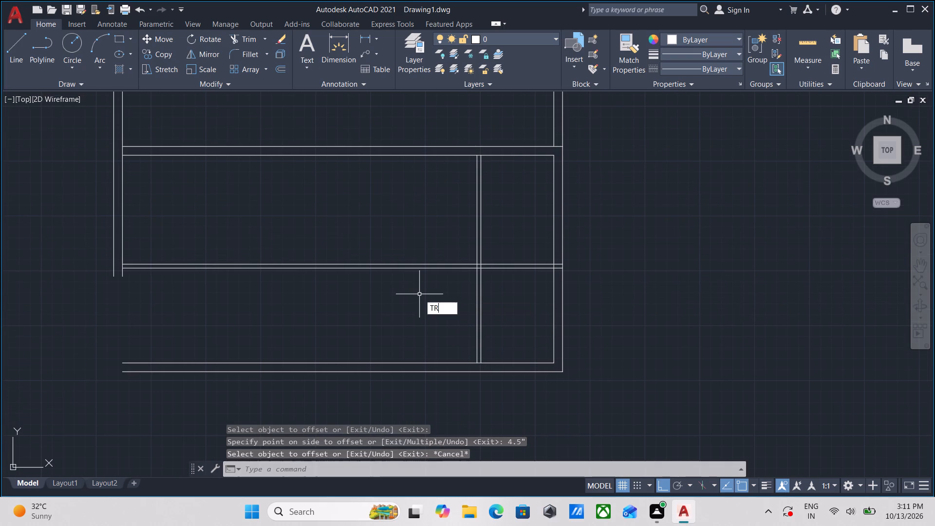
pyautogui.press('Return')
pyautogui.click(419, 294)
pyautogui.click(416, 234)
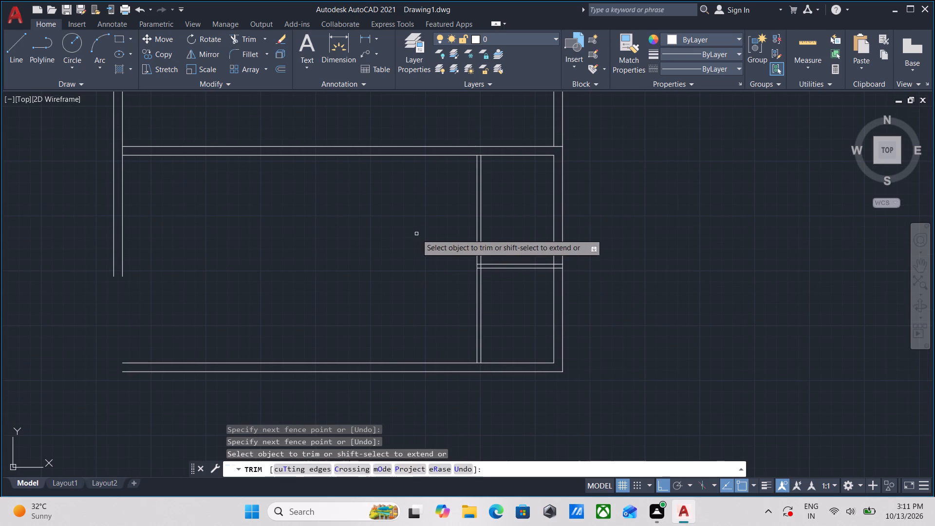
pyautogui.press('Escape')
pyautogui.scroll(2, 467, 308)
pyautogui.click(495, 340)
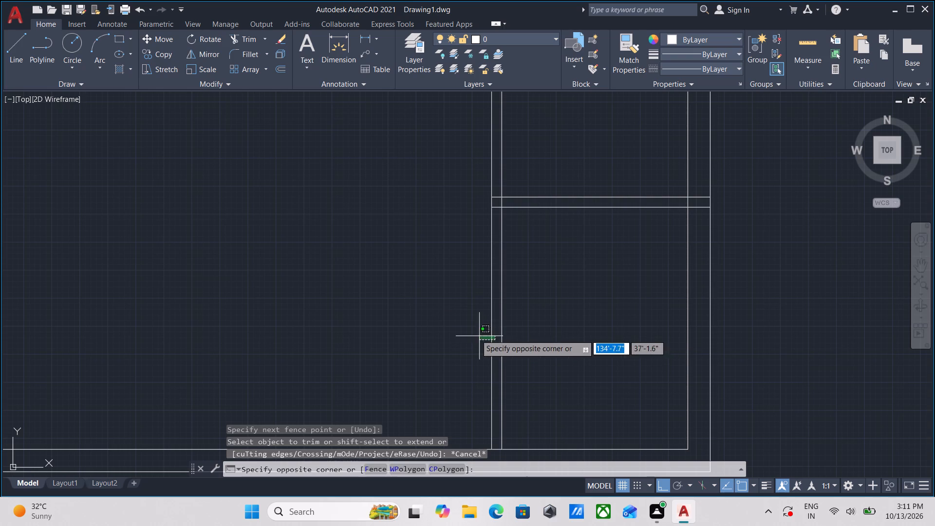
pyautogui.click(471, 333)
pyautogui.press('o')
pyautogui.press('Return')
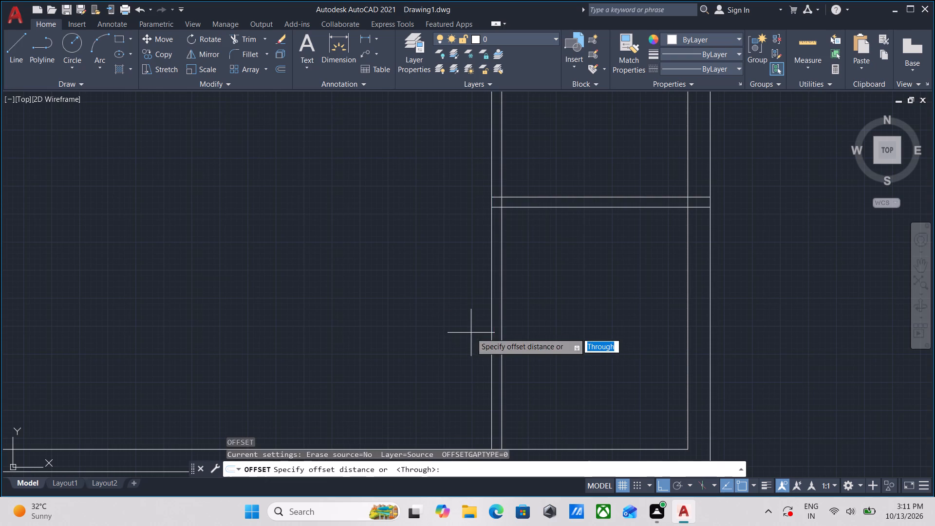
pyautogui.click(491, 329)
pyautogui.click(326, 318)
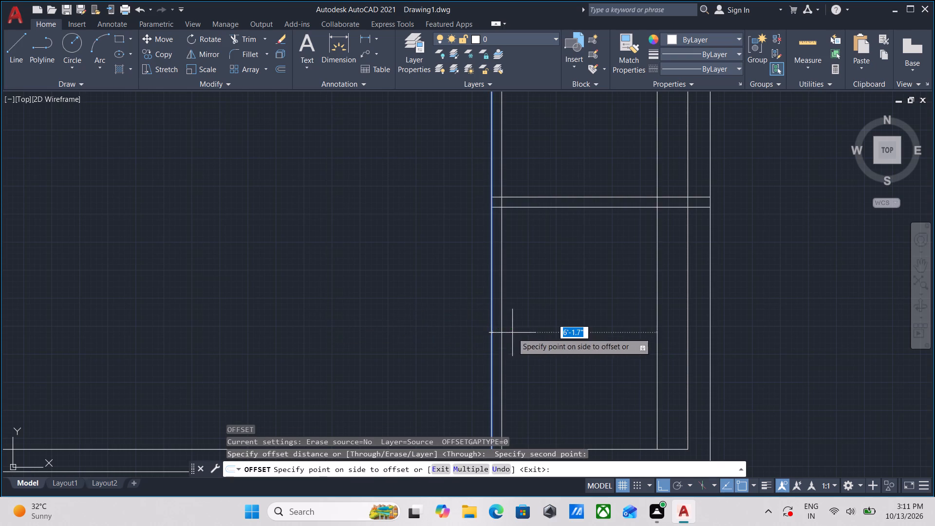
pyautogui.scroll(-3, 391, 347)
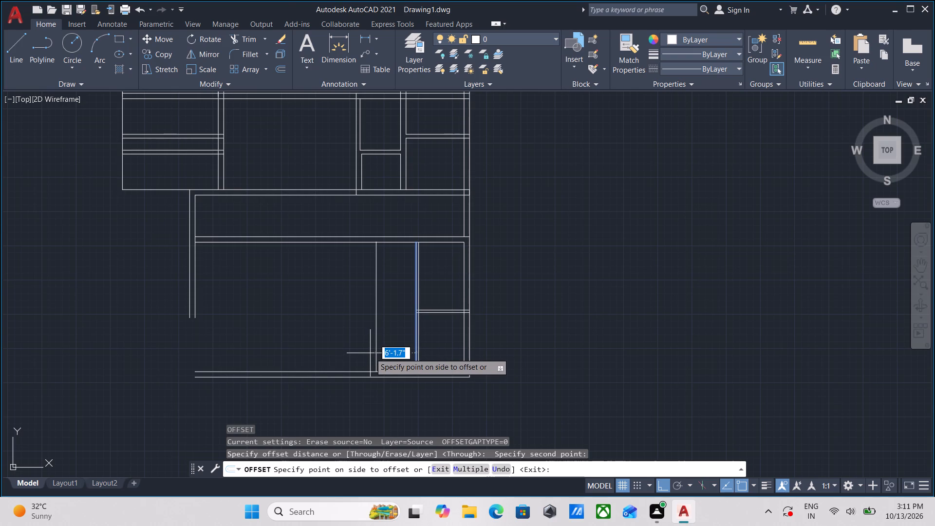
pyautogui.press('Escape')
# Measure the clear dimensions of the large lower room beside the thin vertical partition.
pyautogui.moveTo(346, 332); pyautogui.dragTo(374, 338, button='middle')
pyautogui.write('MEA')
pyautogui.press('Return')
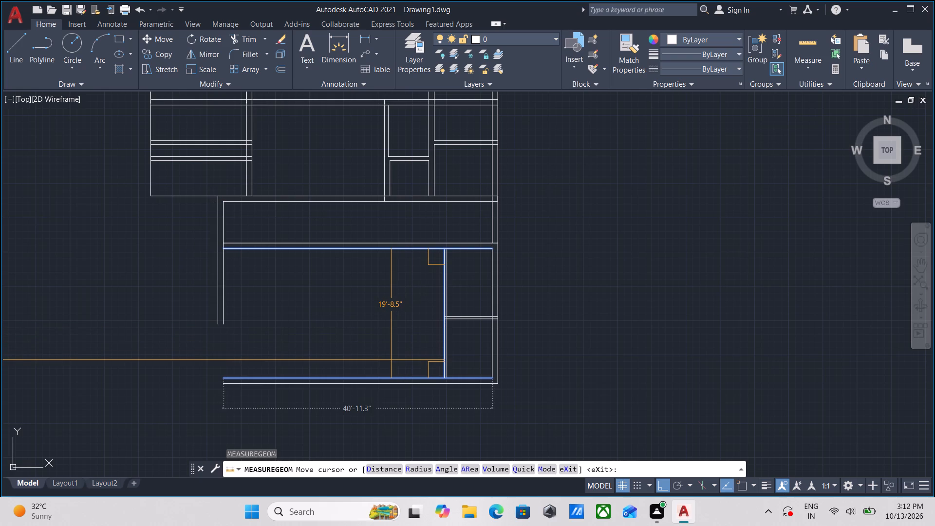
pyautogui.scroll(1, 414, 362)
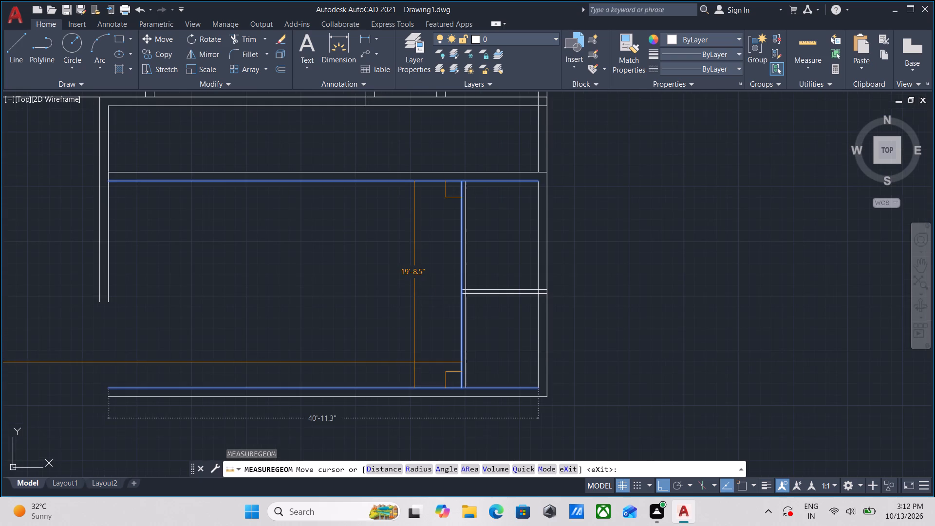
pyautogui.moveTo(414, 362); pyautogui.dragTo(352, 387, button='middle')
pyautogui.press('Escape')
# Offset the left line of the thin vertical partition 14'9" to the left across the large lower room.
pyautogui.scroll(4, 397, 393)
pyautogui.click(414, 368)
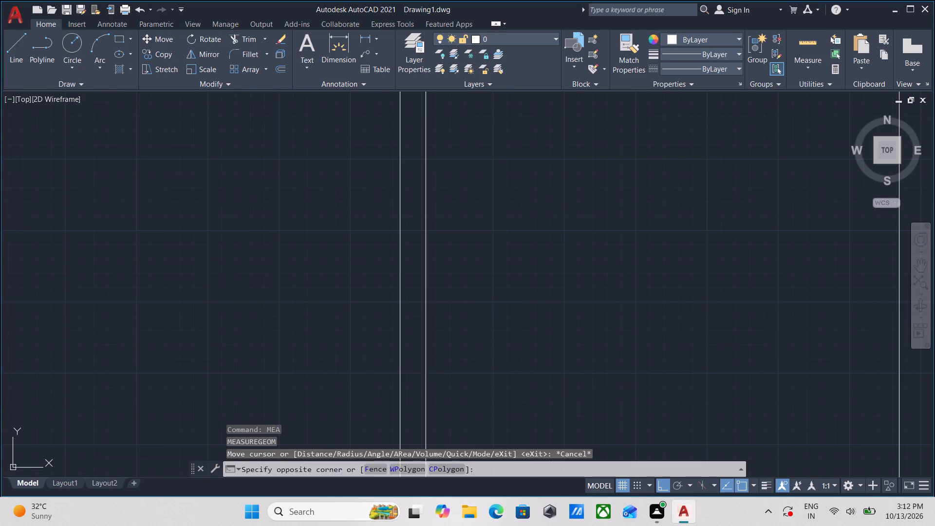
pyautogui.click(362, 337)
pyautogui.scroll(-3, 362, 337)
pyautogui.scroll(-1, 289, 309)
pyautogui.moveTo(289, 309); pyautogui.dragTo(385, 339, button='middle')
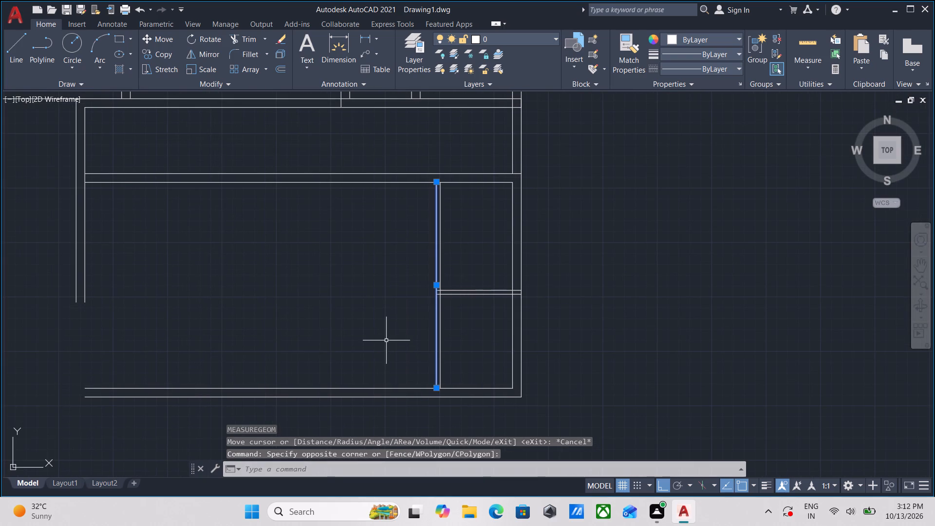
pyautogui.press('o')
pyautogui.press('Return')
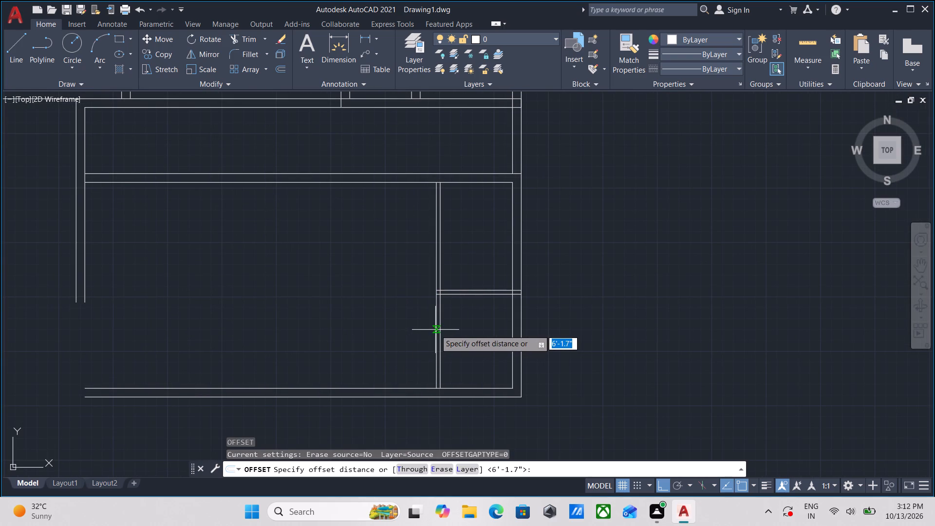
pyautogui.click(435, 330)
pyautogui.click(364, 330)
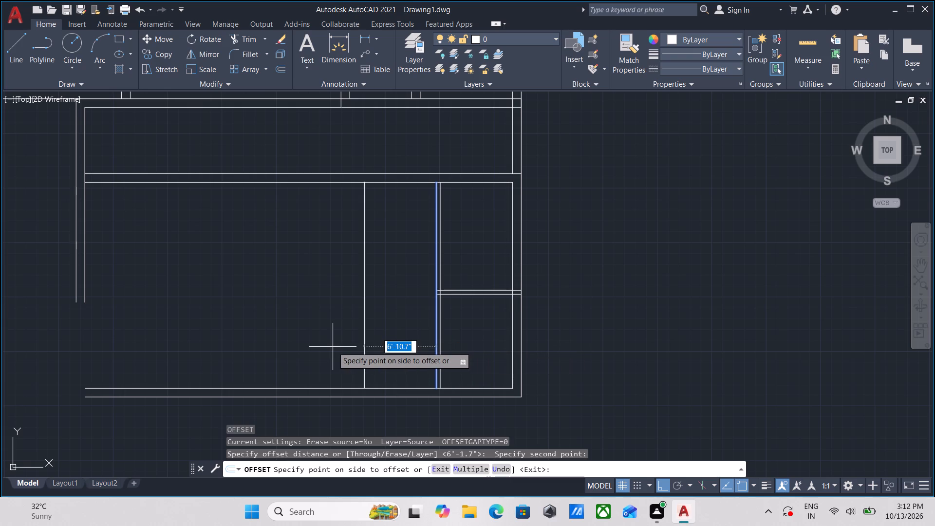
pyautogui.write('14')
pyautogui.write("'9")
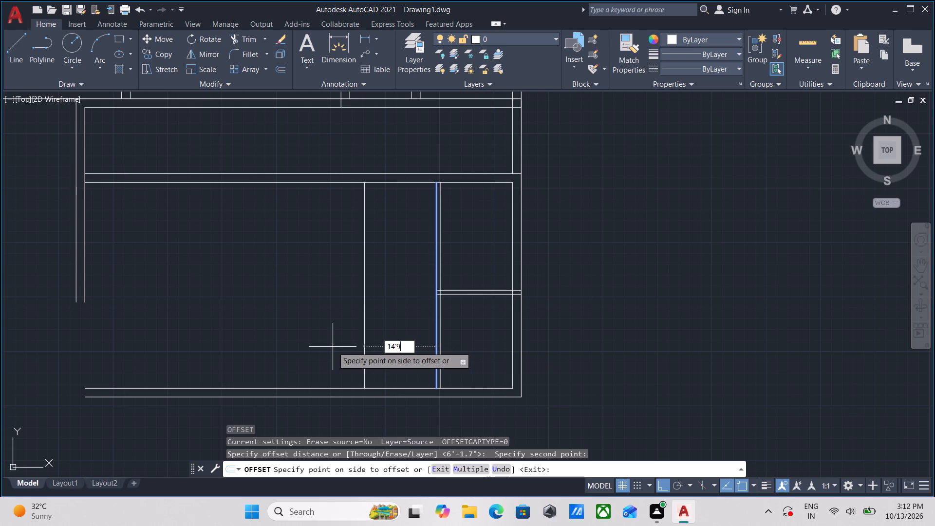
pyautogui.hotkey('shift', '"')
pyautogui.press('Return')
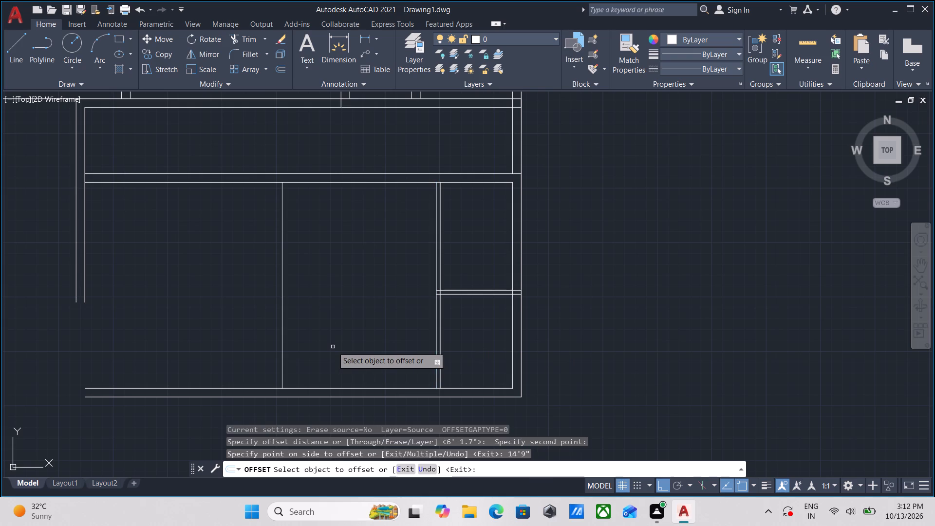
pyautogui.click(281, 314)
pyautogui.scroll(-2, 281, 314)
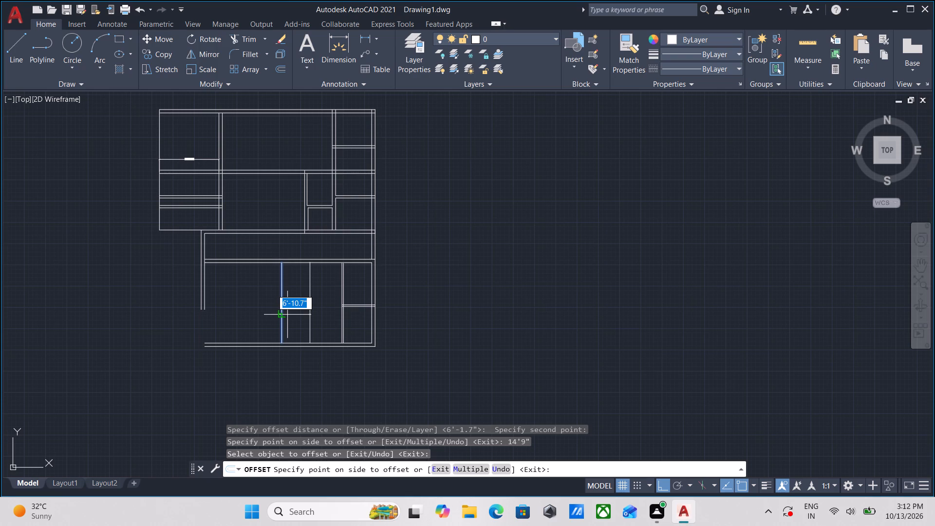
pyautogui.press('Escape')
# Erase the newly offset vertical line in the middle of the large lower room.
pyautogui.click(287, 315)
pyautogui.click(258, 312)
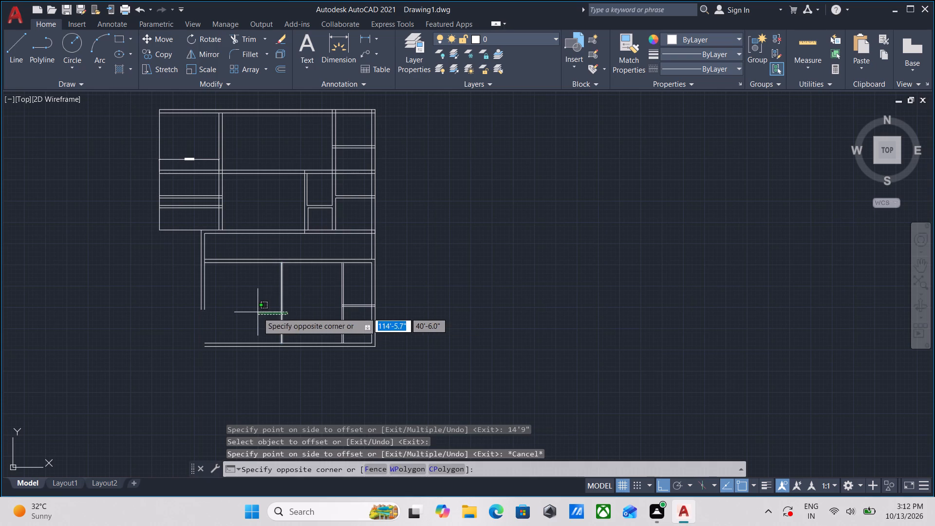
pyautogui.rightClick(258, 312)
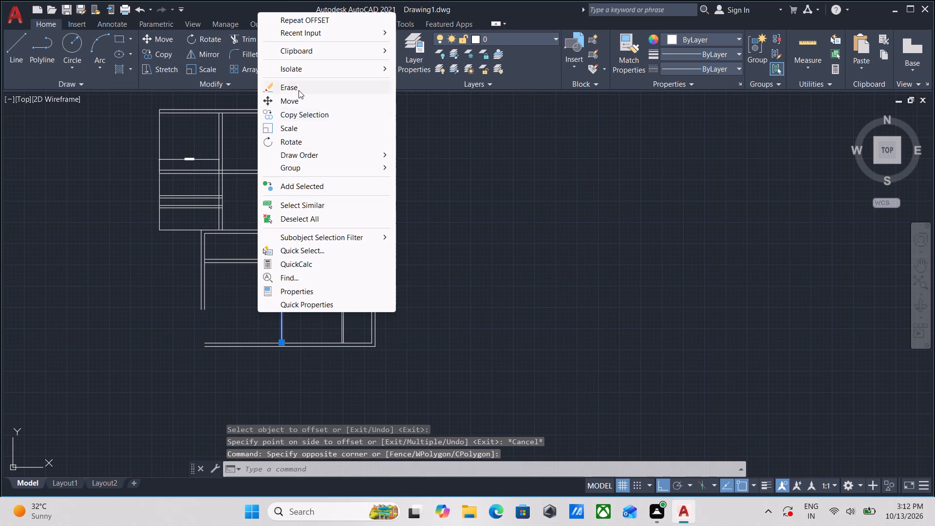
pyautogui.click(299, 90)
# Measure the width and height of the large lower room between the left side wall and the thin vertical partition.
pyautogui.moveTo(281, 276); pyautogui.dragTo(314, 272, button='middle')
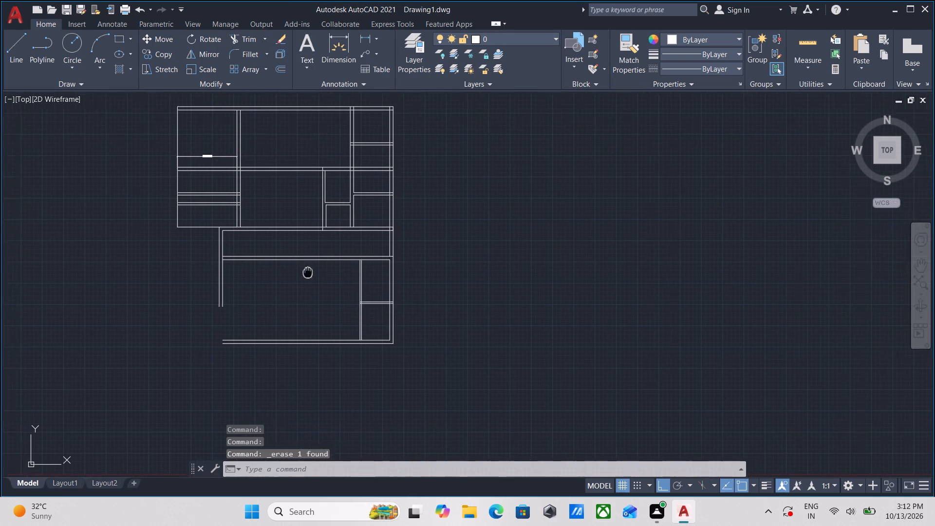
pyautogui.moveTo(314, 272); pyautogui.dragTo(324, 272, button='middle')
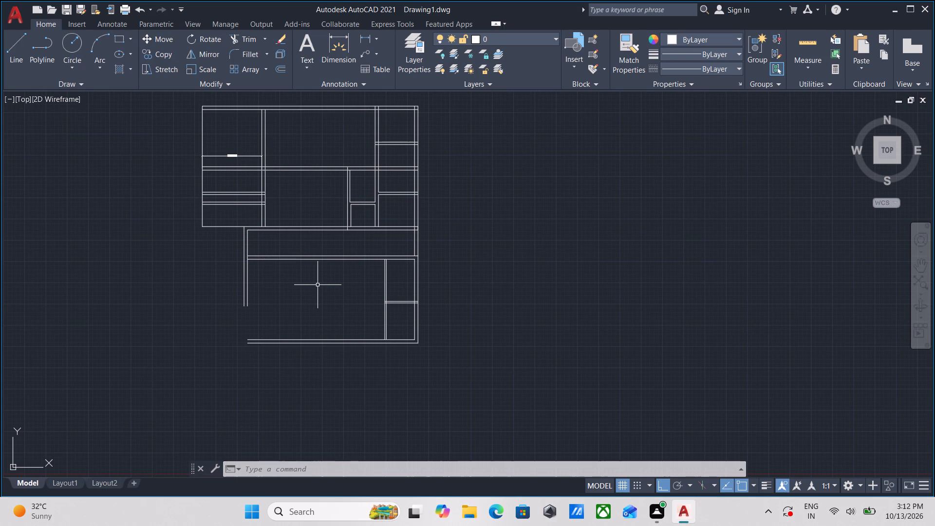
pyautogui.scroll(-1, 344, 282)
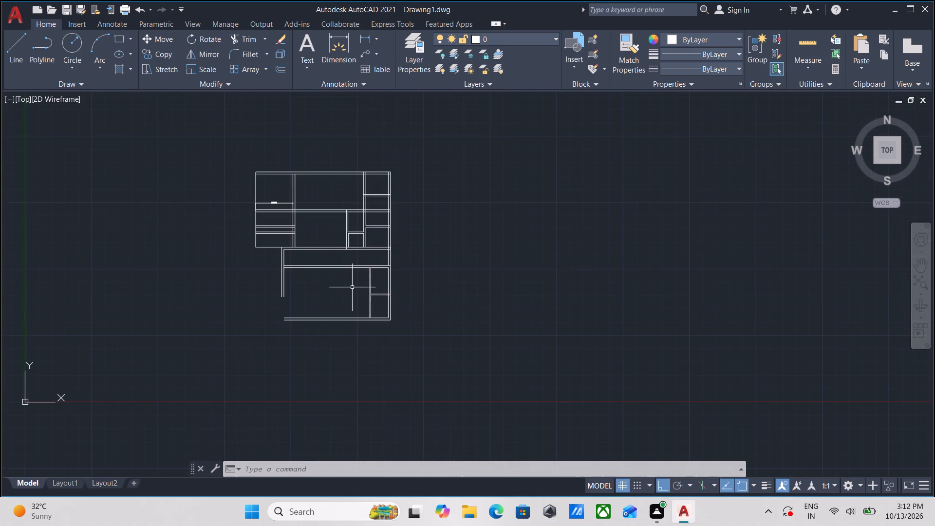
pyautogui.scroll(1, 321, 295)
pyautogui.press('m')
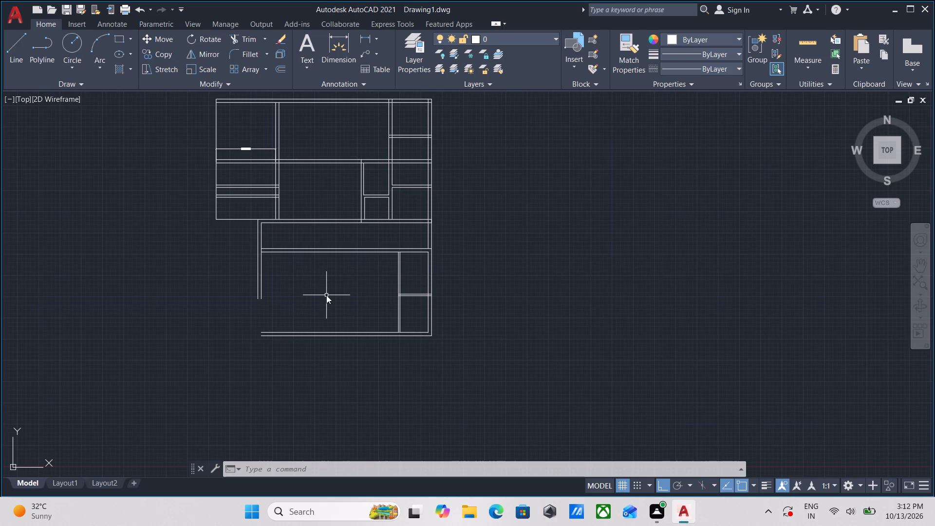
pyautogui.press('w')
pyautogui.press('\\')
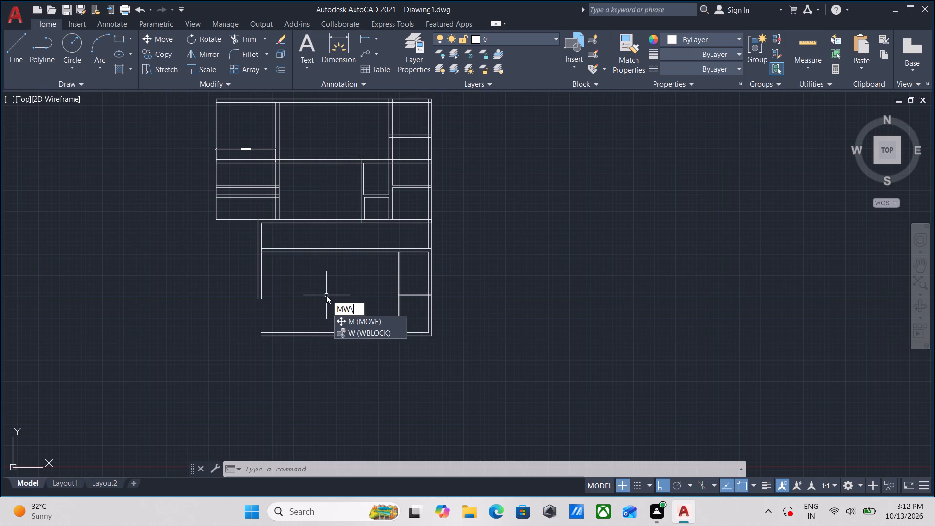
pyautogui.press('BackSpace')
pyautogui.press('BackSpace')
pyautogui.write('EA')
pyautogui.press('Return')
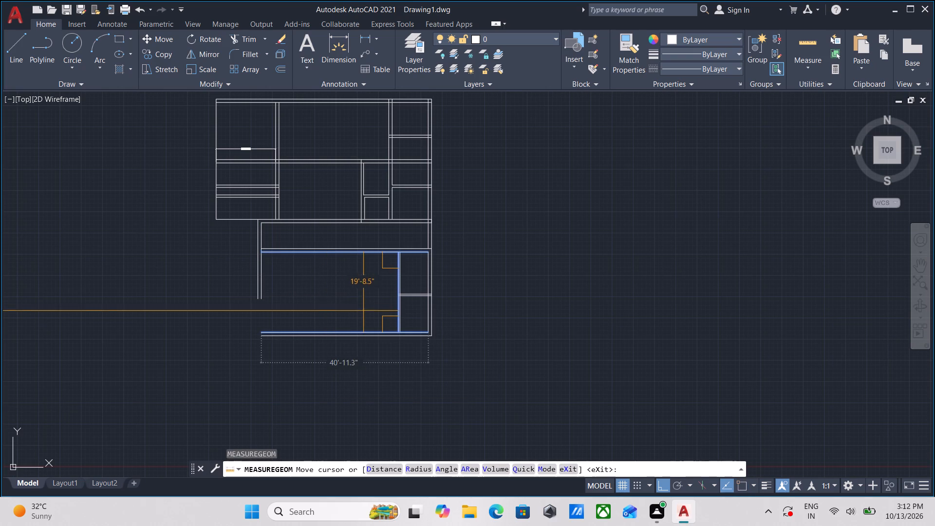
pyautogui.scroll(2, 386, 291)
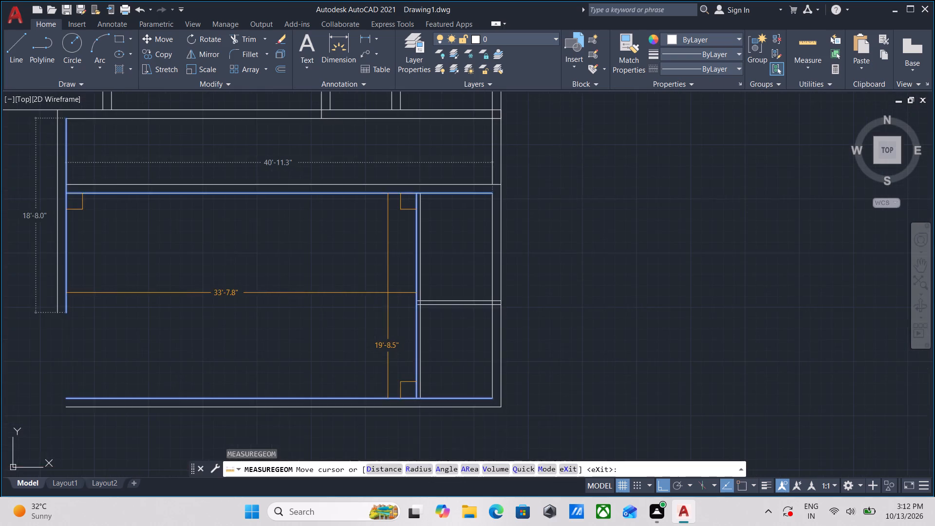
pyautogui.press('Escape')
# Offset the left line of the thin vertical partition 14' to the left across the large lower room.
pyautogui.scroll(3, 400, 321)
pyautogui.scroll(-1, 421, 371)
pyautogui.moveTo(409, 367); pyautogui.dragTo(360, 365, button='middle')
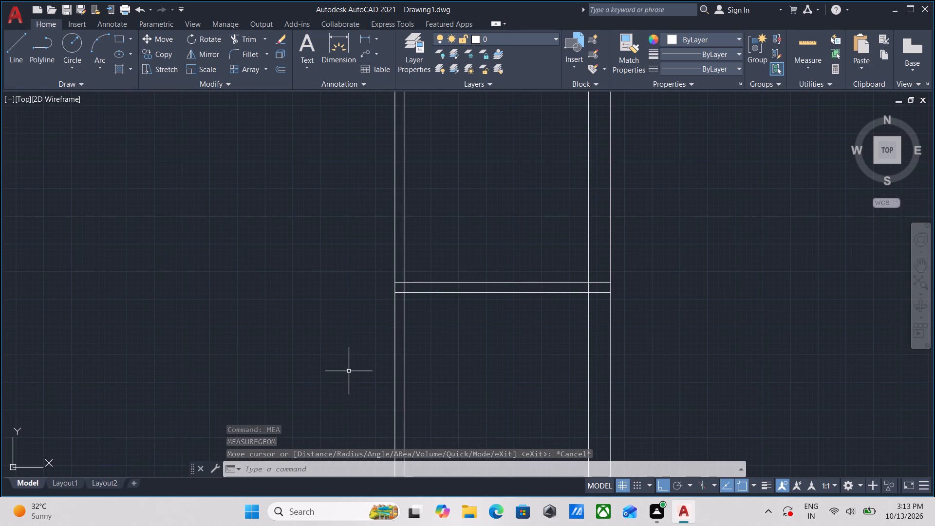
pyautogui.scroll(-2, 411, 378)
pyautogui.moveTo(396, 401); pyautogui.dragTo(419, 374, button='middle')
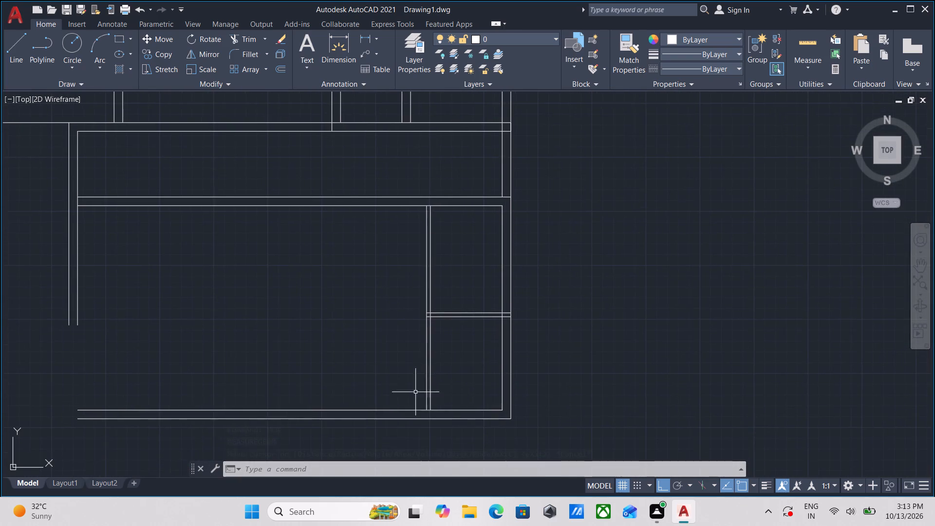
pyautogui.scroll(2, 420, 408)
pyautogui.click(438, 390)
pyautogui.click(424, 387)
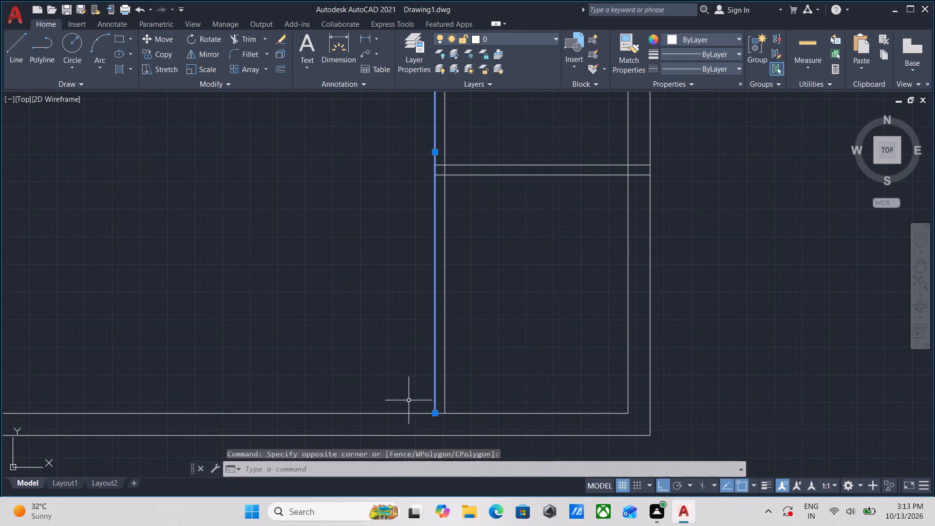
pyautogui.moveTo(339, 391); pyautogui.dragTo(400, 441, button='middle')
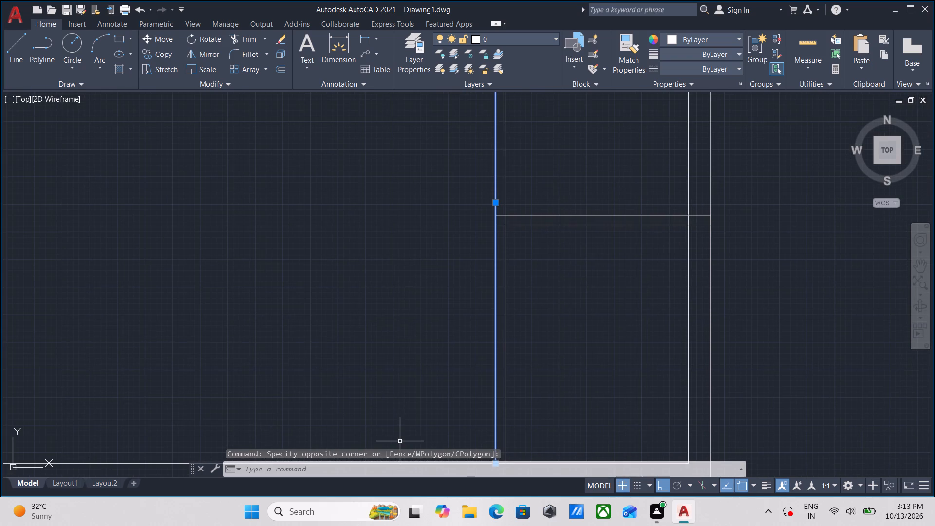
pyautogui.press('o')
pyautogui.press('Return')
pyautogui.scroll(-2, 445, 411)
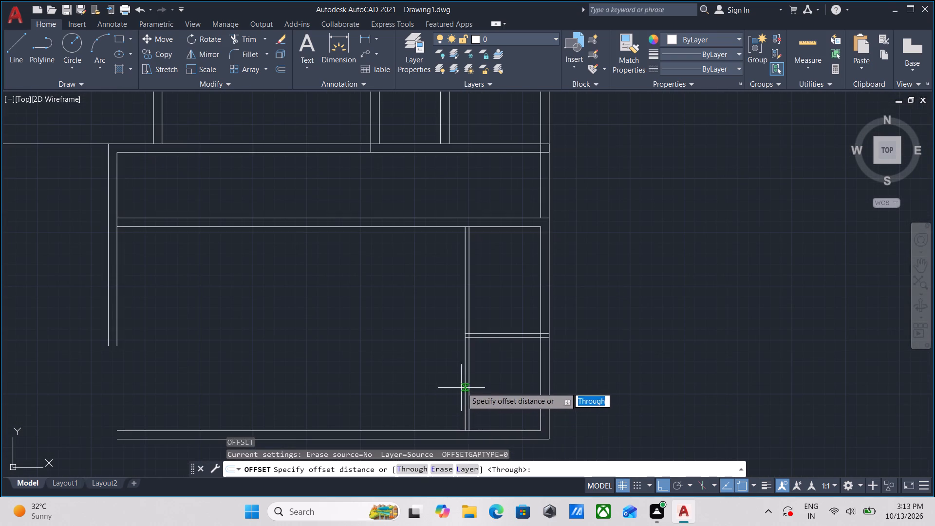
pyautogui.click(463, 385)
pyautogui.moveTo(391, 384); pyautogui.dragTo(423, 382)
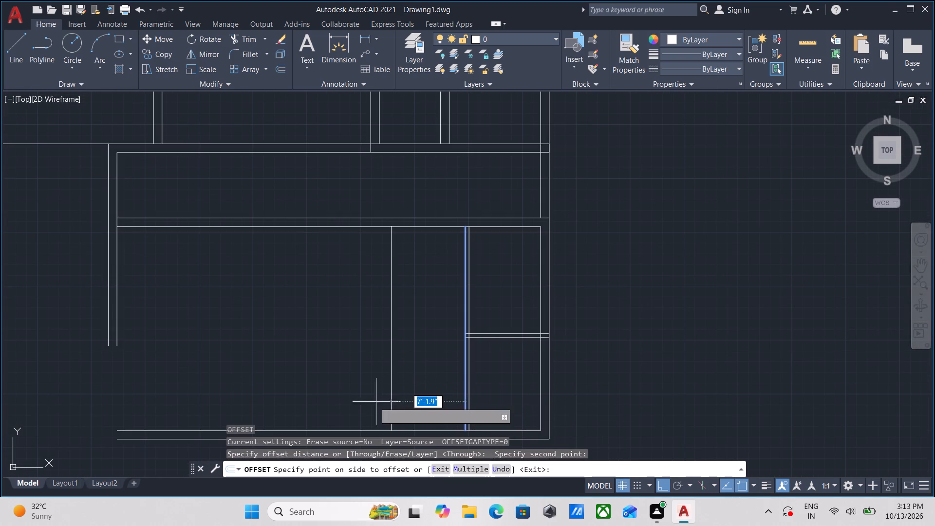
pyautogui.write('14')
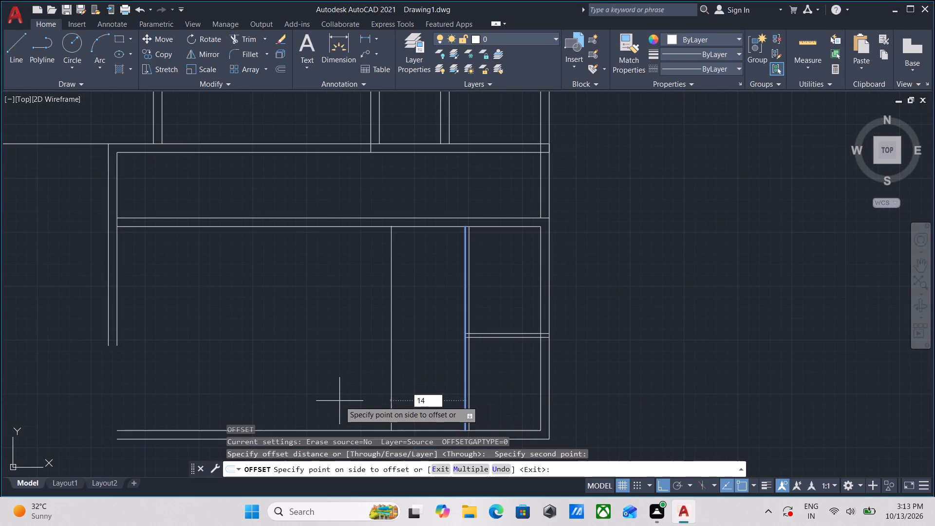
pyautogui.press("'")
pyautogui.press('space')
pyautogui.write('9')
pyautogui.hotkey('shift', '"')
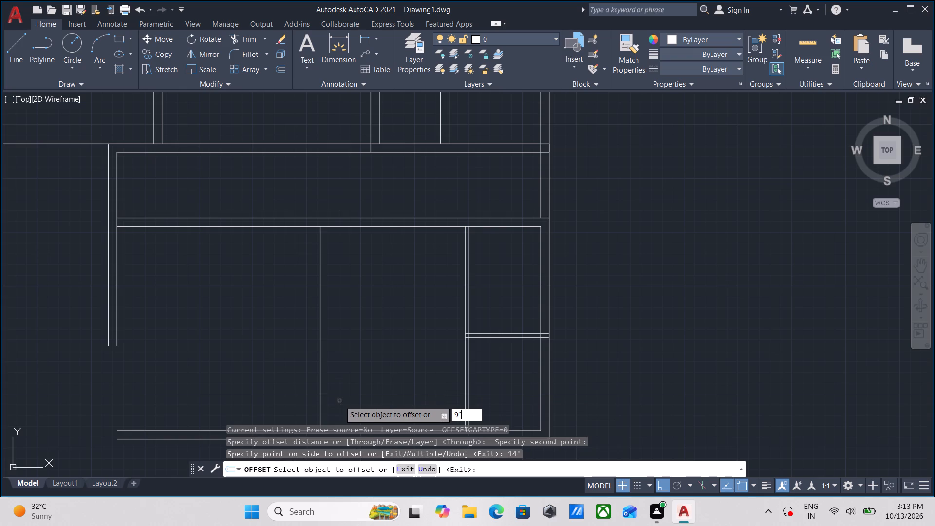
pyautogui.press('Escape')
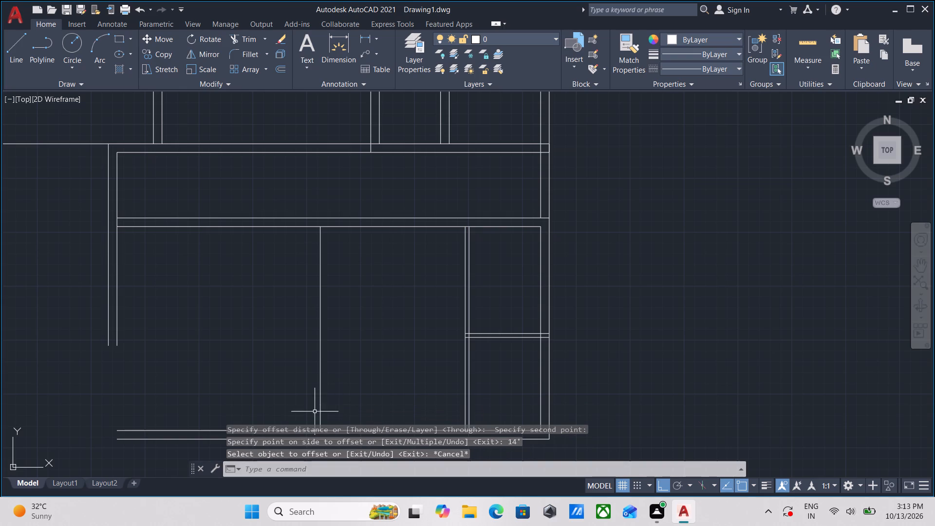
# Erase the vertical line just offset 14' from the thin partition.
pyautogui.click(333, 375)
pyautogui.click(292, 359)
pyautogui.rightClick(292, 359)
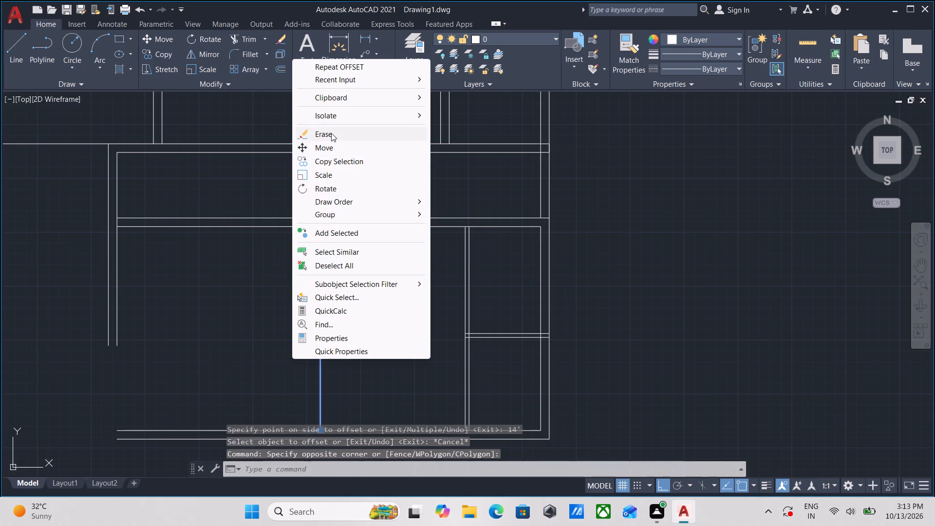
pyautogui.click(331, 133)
# Offset the left line of the thin vertical partition 14'9 to the left across the large lower room.
pyautogui.moveTo(417, 304); pyautogui.dragTo(424, 266, button='middle')
pyautogui.scroll(3, 476, 346)
pyautogui.click(464, 366)
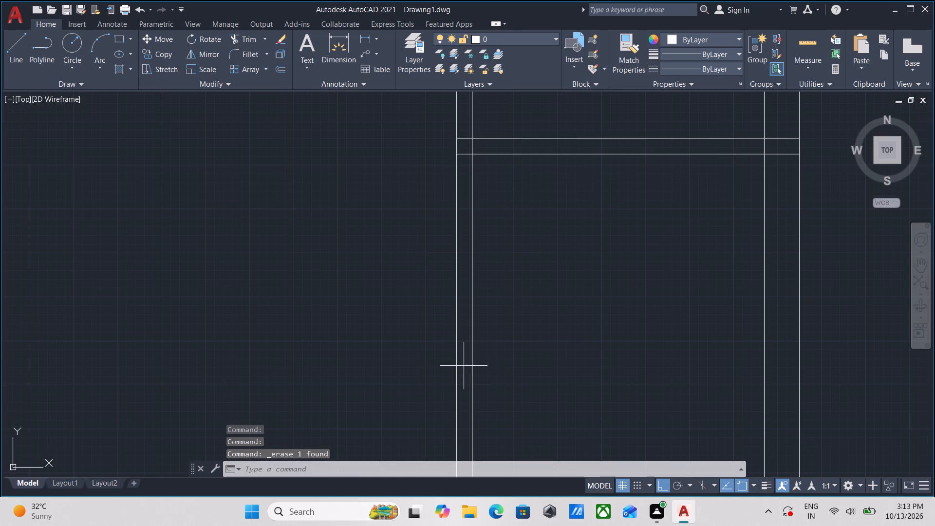
pyautogui.click(437, 353)
pyautogui.press('o')
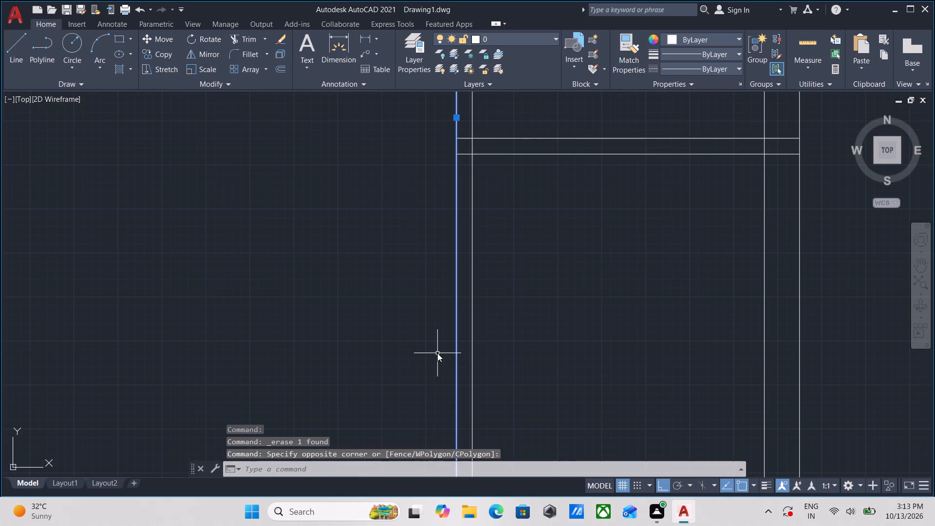
pyautogui.press('Return')
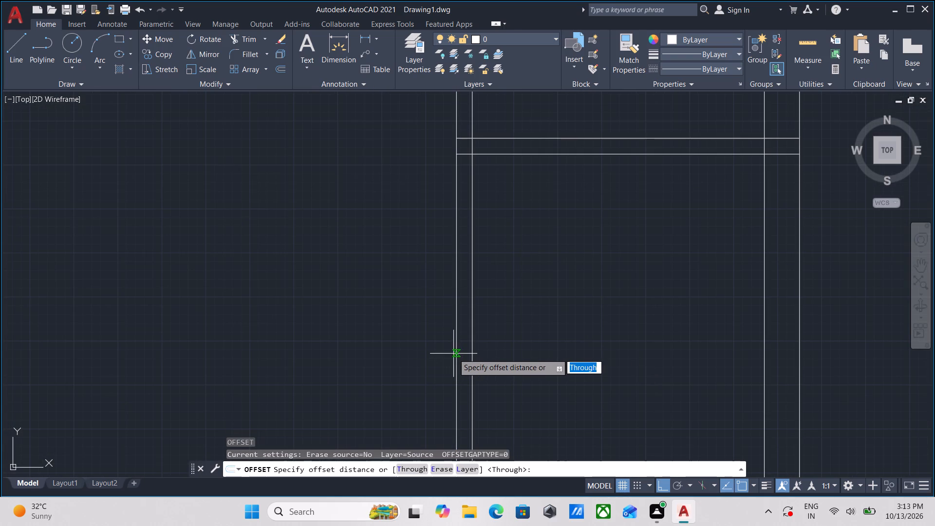
pyautogui.click(457, 356)
pyautogui.click(347, 360)
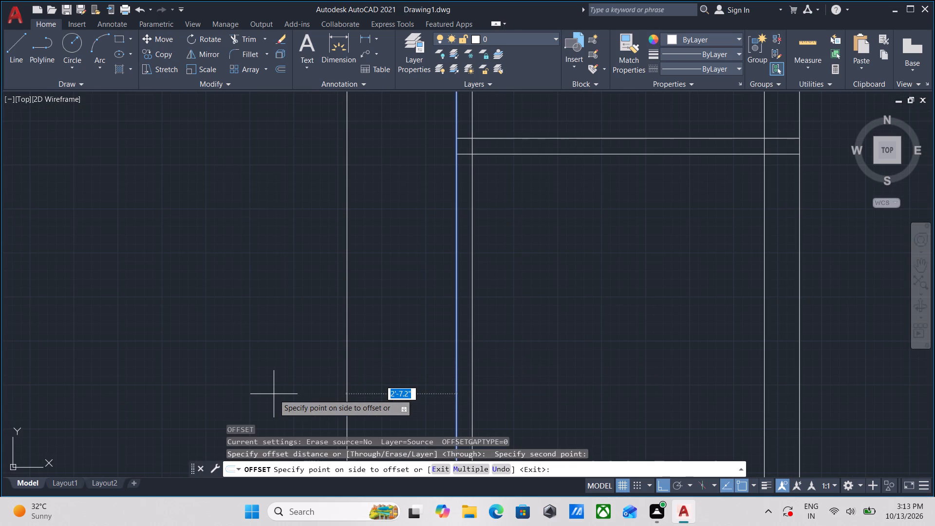
pyautogui.press('1')
pyautogui.write("4'9")
pyautogui.press('Return')
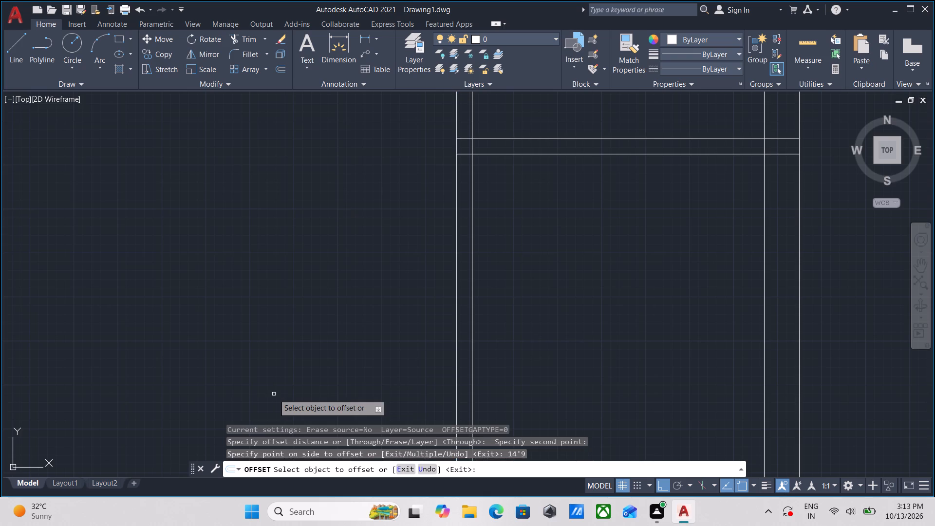
# Offset the new vertical line 10" further left to form the second face of the wall.
pyautogui.scroll(-5, 262, 404)
pyautogui.moveTo(252, 393); pyautogui.dragTo(312, 354, button='middle')
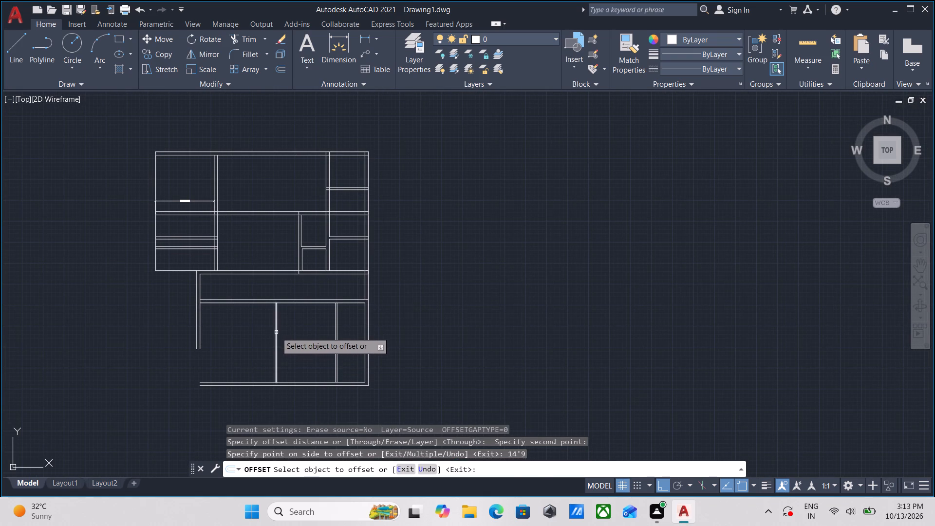
pyautogui.click(276, 332)
pyautogui.write('10')
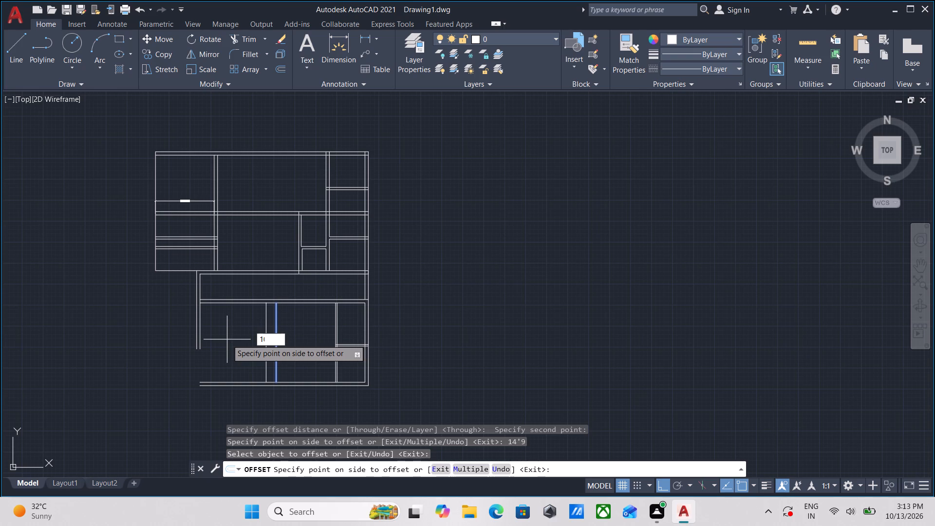
pyautogui.hotkey('shift', '"')
pyautogui.press('Return')
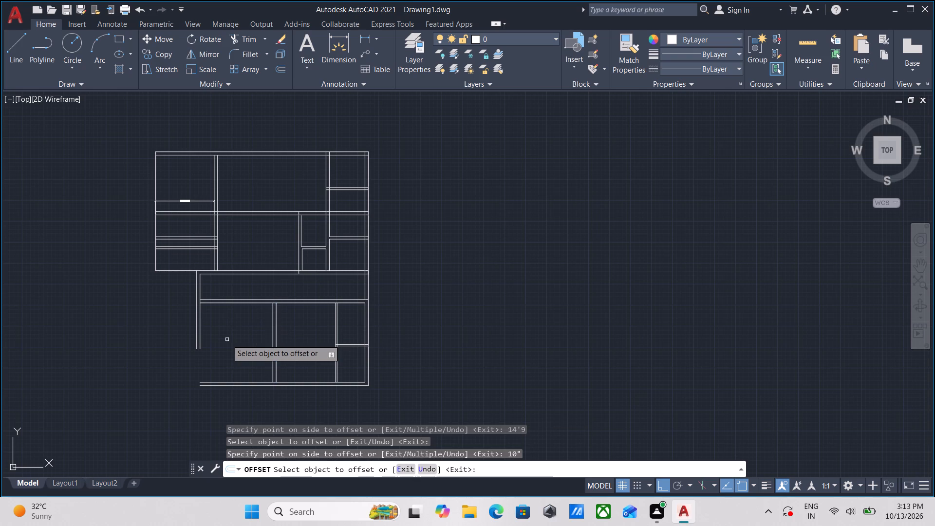
pyautogui.scroll(-1, 227, 339)
pyautogui.moveTo(227, 339); pyautogui.dragTo(257, 326, button='middle')
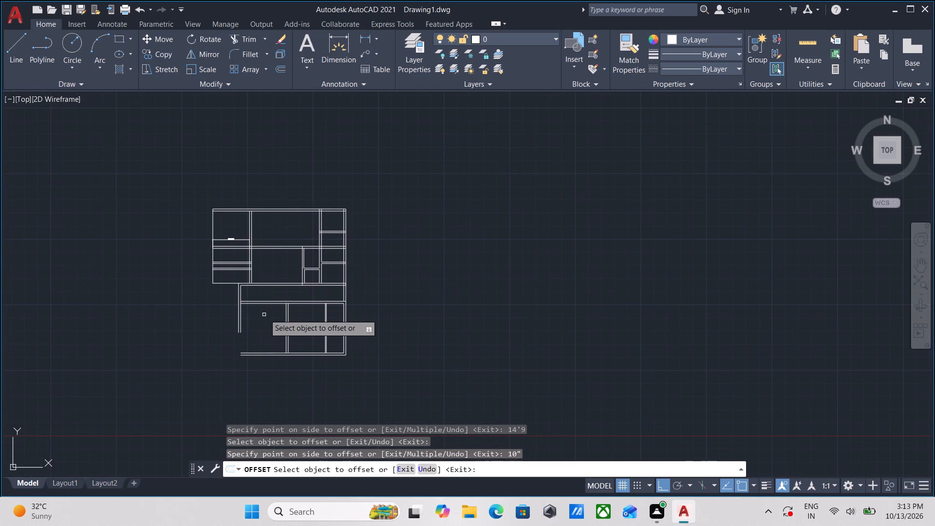
pyautogui.moveTo(268, 318); pyautogui.dragTo(296, 341, button='middle')
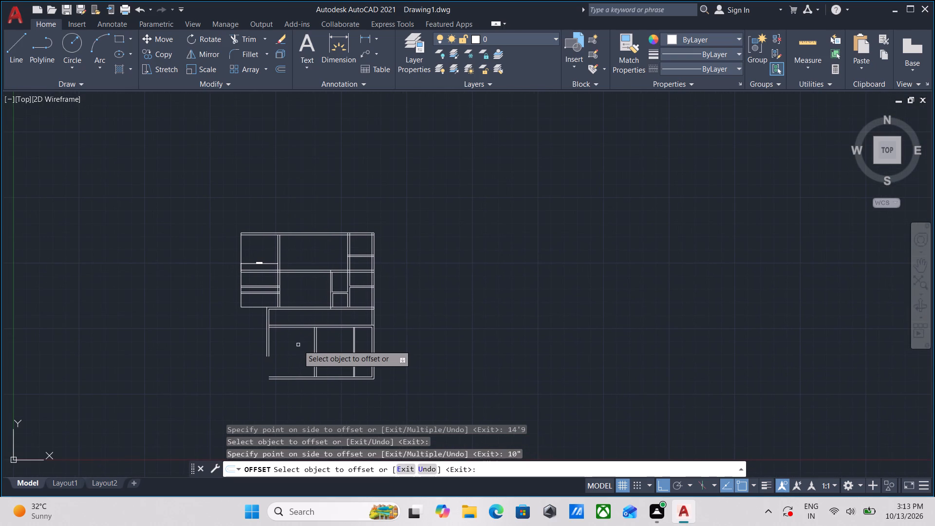
pyautogui.moveTo(298, 345); pyautogui.dragTo(303, 360, button='middle')
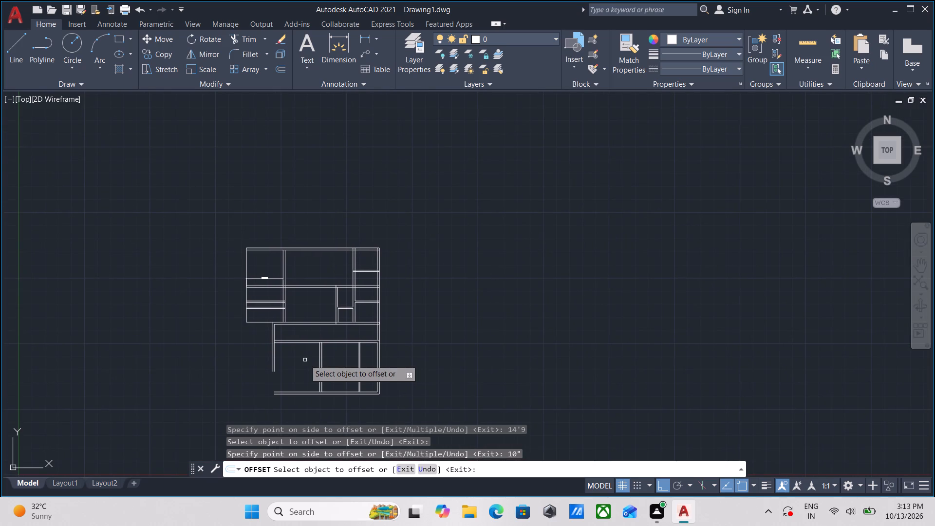
pyautogui.scroll(3, 310, 356)
pyautogui.press('Escape')
# Extend both lines of the new 10" vertical wall up to the upper line of the horizontal wall above.
pyautogui.moveTo(338, 319); pyautogui.dragTo(338, 340, button='middle')
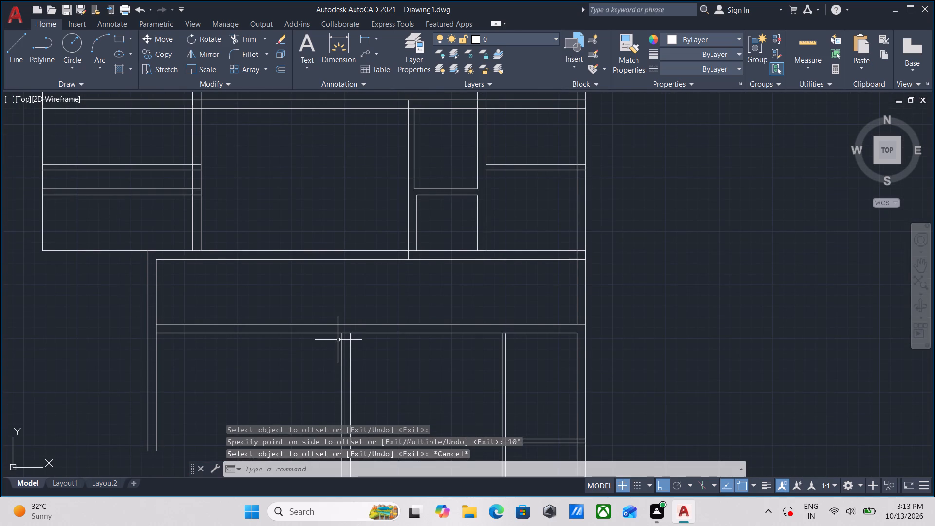
pyautogui.write('EX')
pyautogui.press('Return')
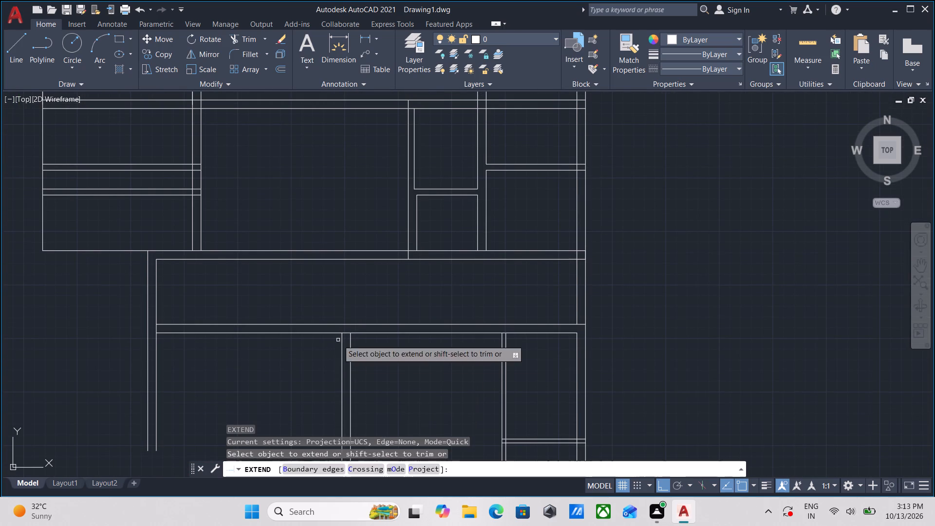
pyautogui.click(352, 359)
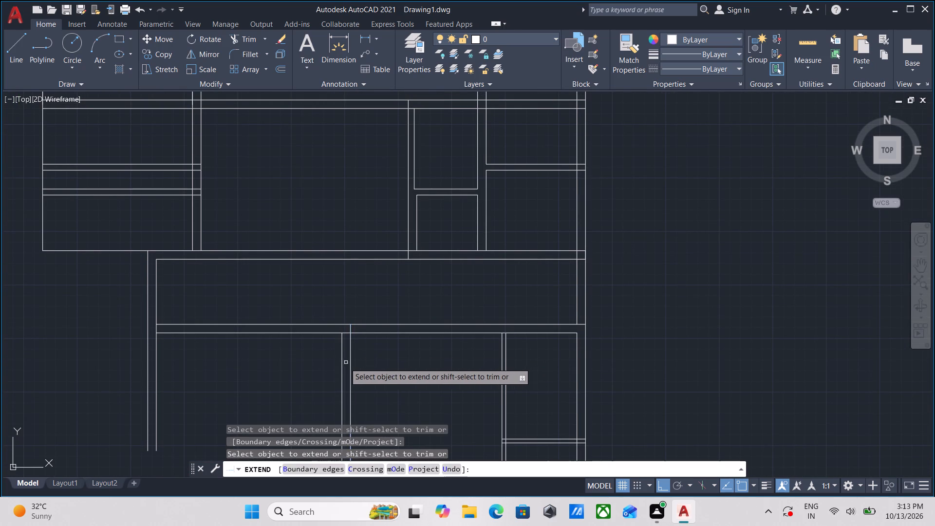
pyautogui.click(343, 363)
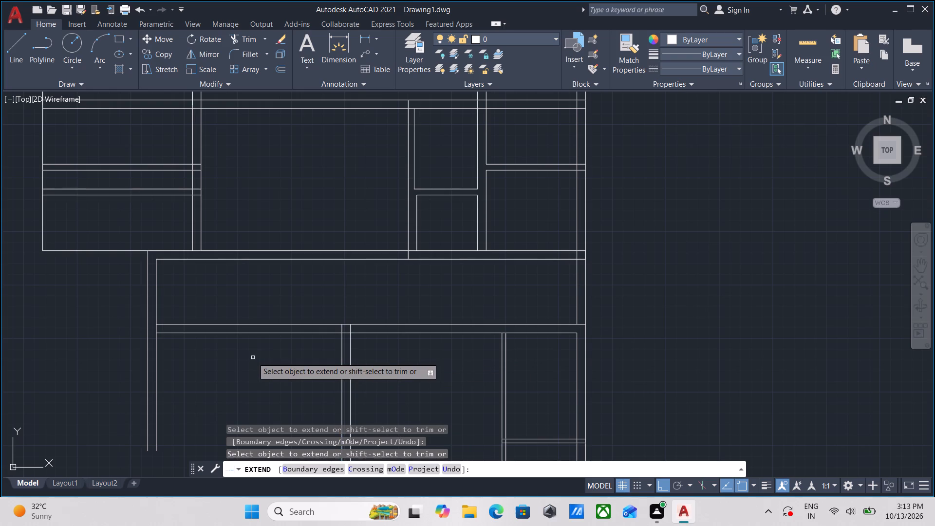
pyautogui.press('Escape')
# Trim away the horizontal wall lines left of the new 10" wall and both vertical lines of the left side wall.
pyautogui.moveTo(265, 364); pyautogui.dragTo(297, 362, button='middle')
pyautogui.write('TR')
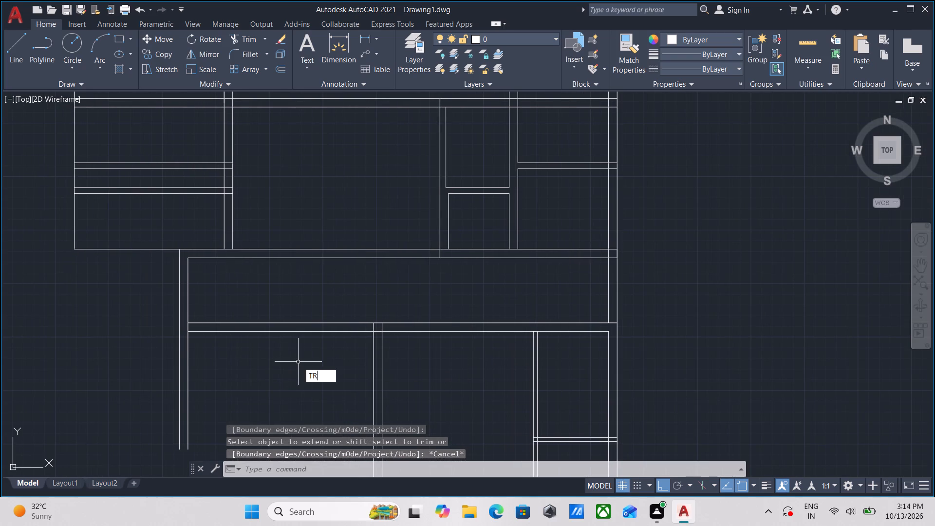
pyautogui.press('Return')
pyautogui.click(298, 362)
pyautogui.click(294, 297)
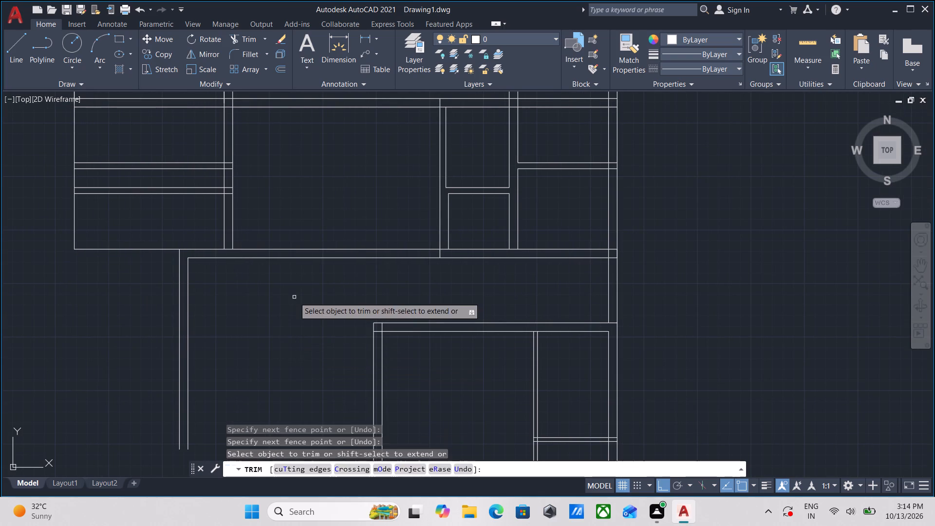
pyautogui.scroll(-1, 296, 356)
pyautogui.moveTo(295, 356); pyautogui.dragTo(330, 270, button='middle')
pyautogui.click(318, 275)
pyautogui.click(209, 262)
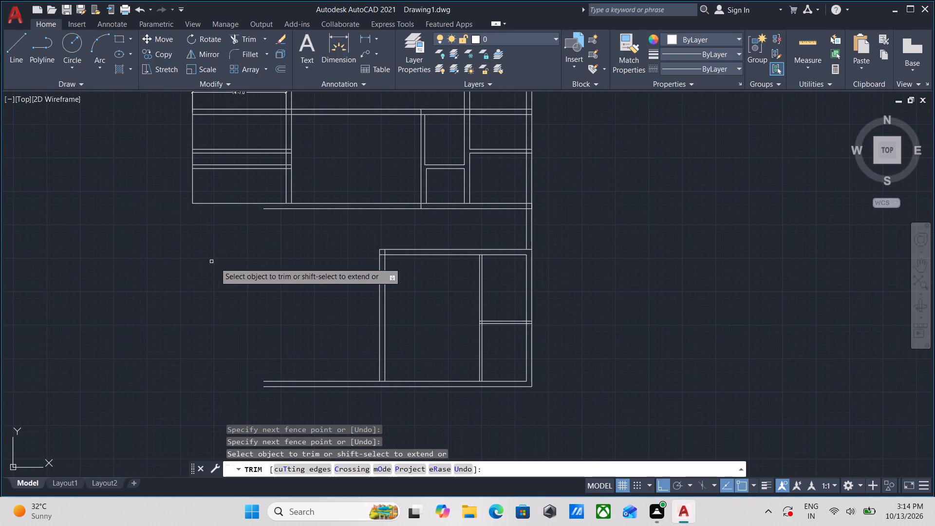
pyautogui.press('Escape')
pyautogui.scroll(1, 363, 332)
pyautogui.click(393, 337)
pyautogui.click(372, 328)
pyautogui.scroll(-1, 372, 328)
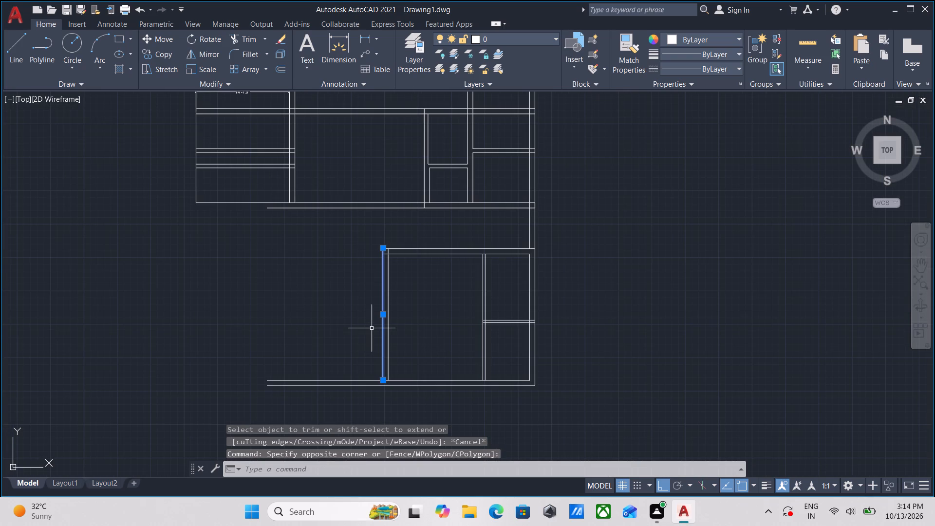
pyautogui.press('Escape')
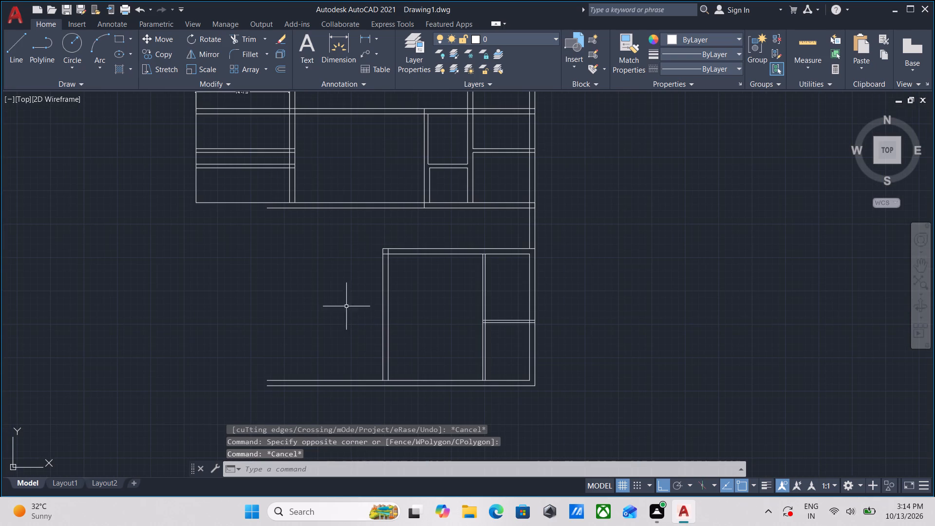
# Extend the left line of the 10" vertical wall down to the outer line of the bottom wall.
pyautogui.moveTo(346, 306); pyautogui.dragTo(388, 338, button='middle')
pyautogui.moveTo(403, 350); pyautogui.dragTo(409, 338, button='middle')
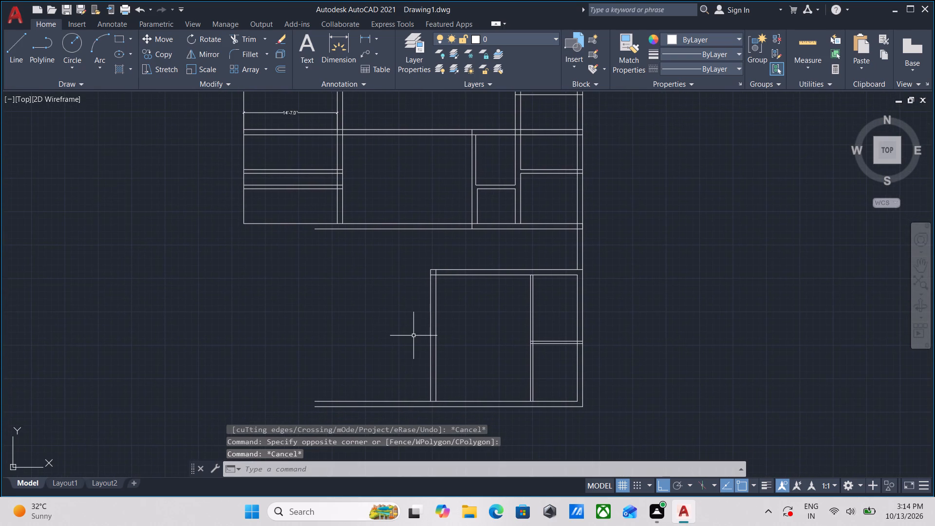
pyautogui.scroll(-1, 413, 336)
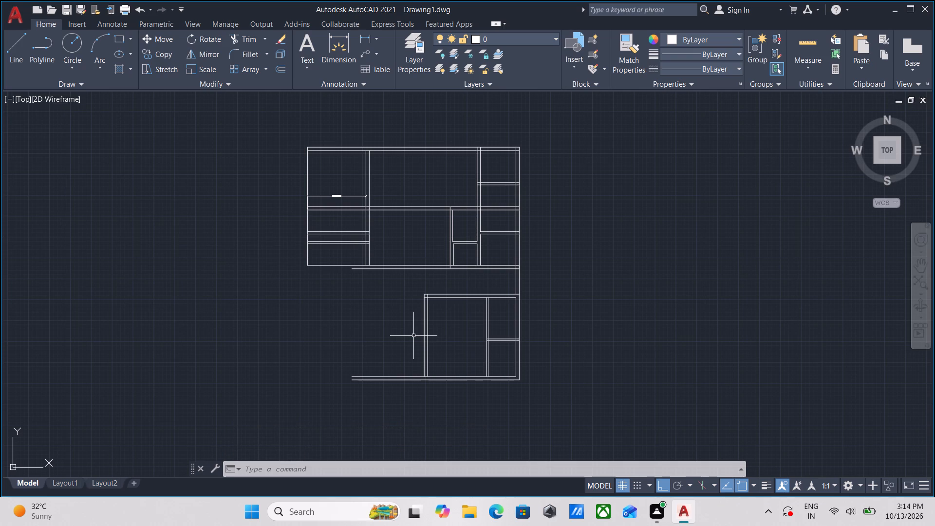
pyautogui.scroll(2, 437, 373)
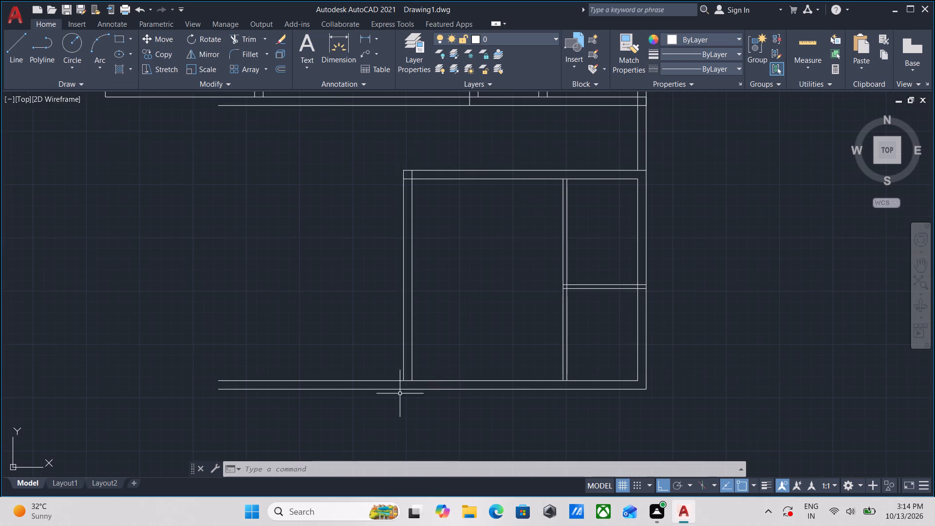
pyautogui.scroll(2, 379, 394)
pyautogui.write('EX')
pyautogui.press('Return')
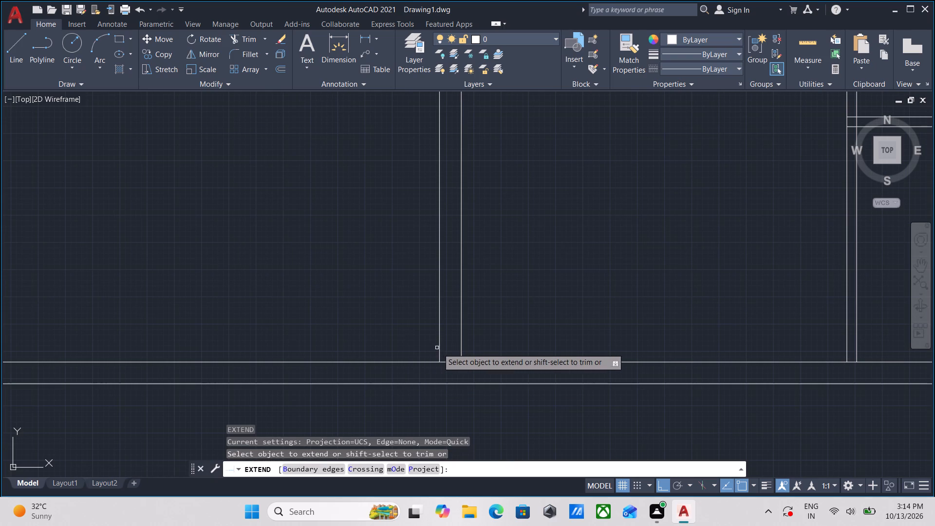
pyautogui.click(438, 348)
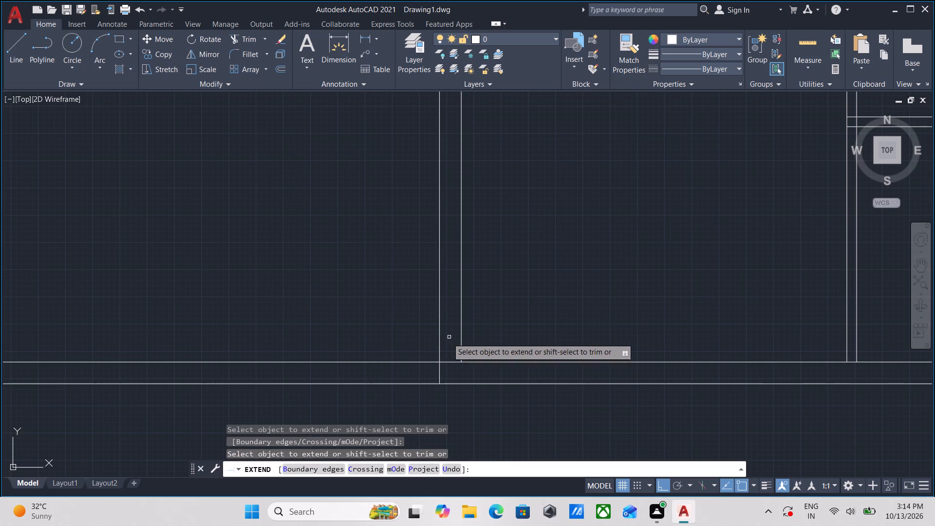
pyautogui.press('Escape')
# Trim the inner bottom wall line inside the 10" wall's corner and both bottom wall lines projecting left of it.
pyautogui.moveTo(431, 351); pyautogui.dragTo(368, 358, button='middle')
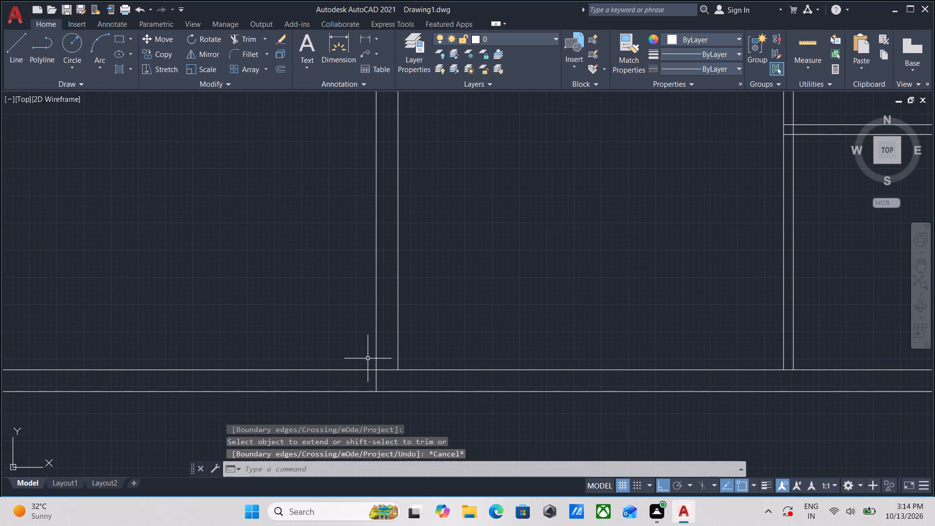
pyautogui.write('TR')
pyautogui.press('Return')
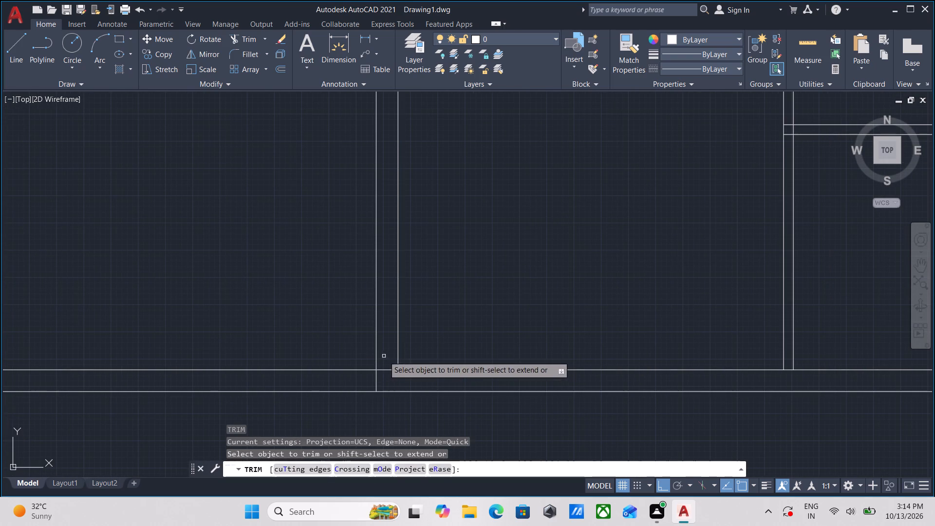
pyautogui.click(384, 356)
pyautogui.click(387, 378)
pyautogui.scroll(-2, 392, 380)
pyautogui.click(361, 407)
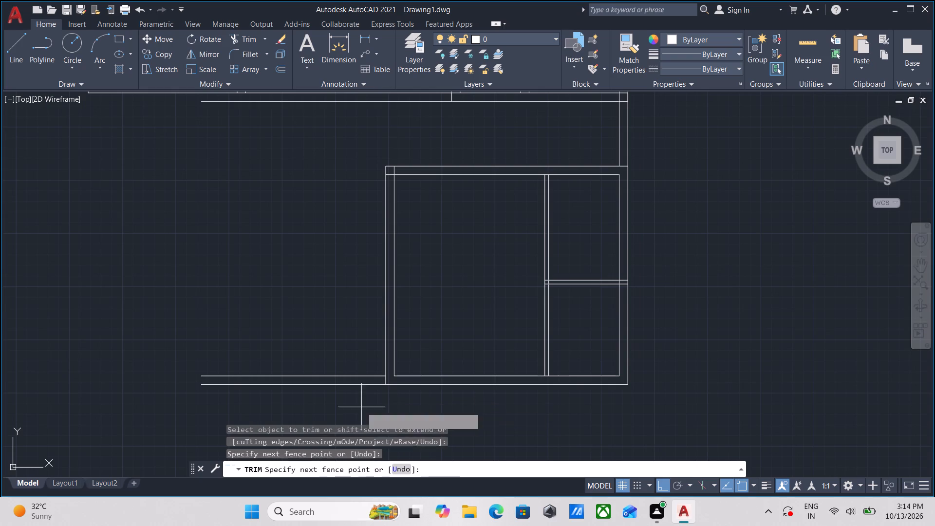
pyautogui.click(353, 334)
# Trim the overlapping inner line ends at the upper-left corner of the lower room's walls.
pyautogui.scroll(-3, 351, 328)
pyautogui.moveTo(350, 328); pyautogui.dragTo(374, 383, button='middle')
pyautogui.scroll(3, 401, 346)
pyautogui.scroll(2, 349, 347)
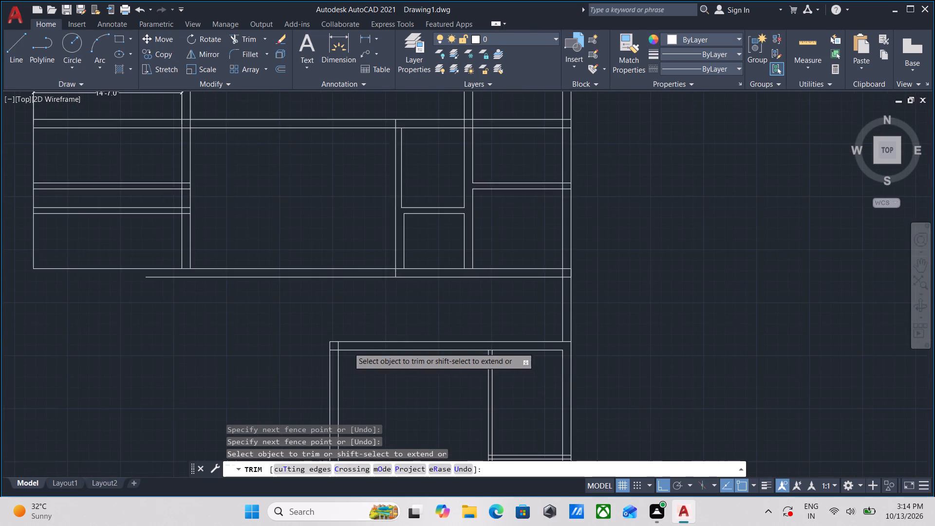
pyautogui.moveTo(344, 348); pyautogui.dragTo(395, 315, button='middle')
pyautogui.scroll(1, 395, 315)
pyautogui.click(394, 316)
pyautogui.click(336, 316)
pyautogui.click(333, 322)
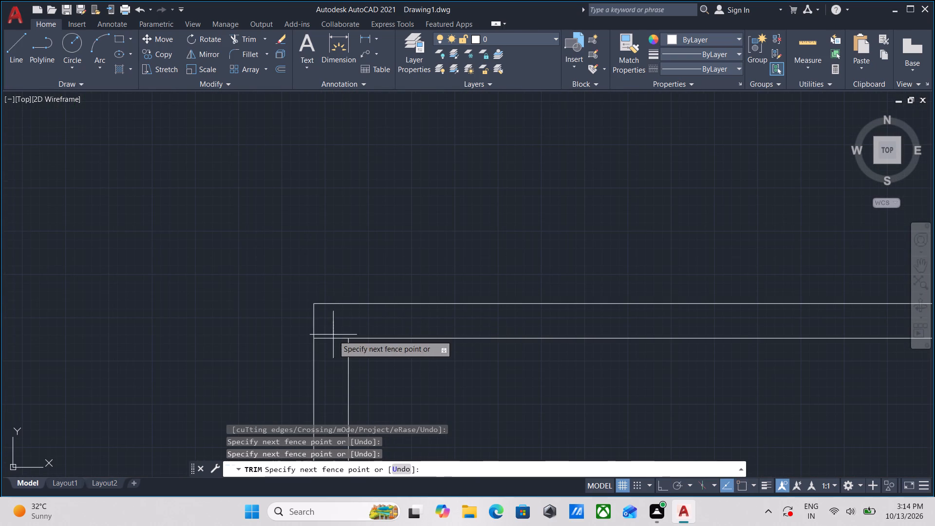
pyautogui.click(328, 365)
pyautogui.press('Escape')
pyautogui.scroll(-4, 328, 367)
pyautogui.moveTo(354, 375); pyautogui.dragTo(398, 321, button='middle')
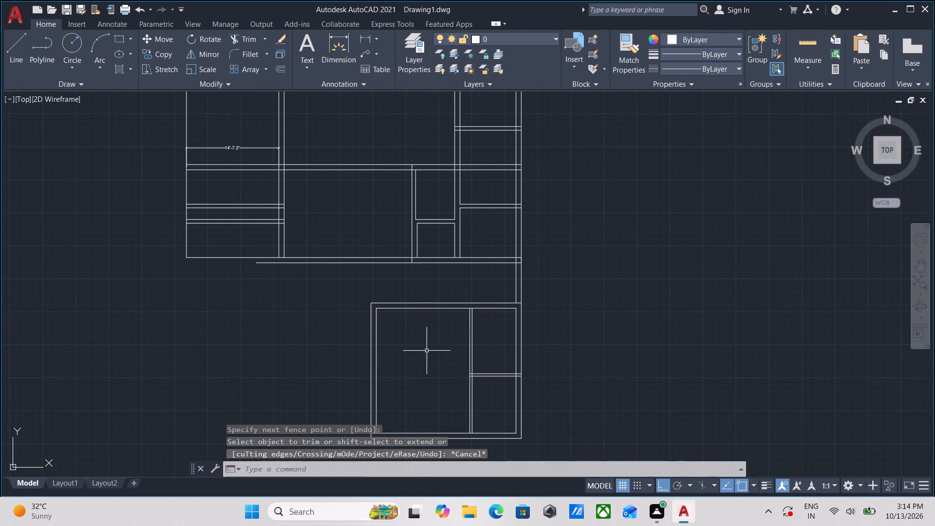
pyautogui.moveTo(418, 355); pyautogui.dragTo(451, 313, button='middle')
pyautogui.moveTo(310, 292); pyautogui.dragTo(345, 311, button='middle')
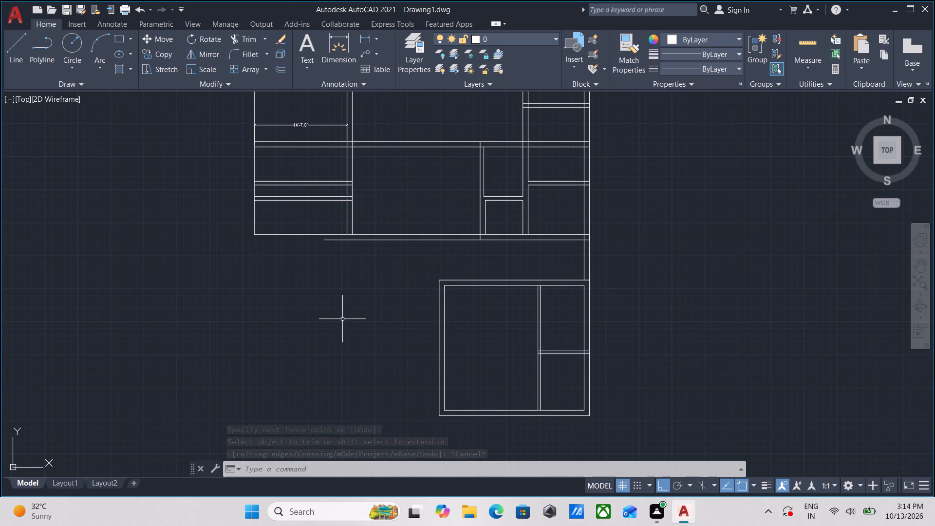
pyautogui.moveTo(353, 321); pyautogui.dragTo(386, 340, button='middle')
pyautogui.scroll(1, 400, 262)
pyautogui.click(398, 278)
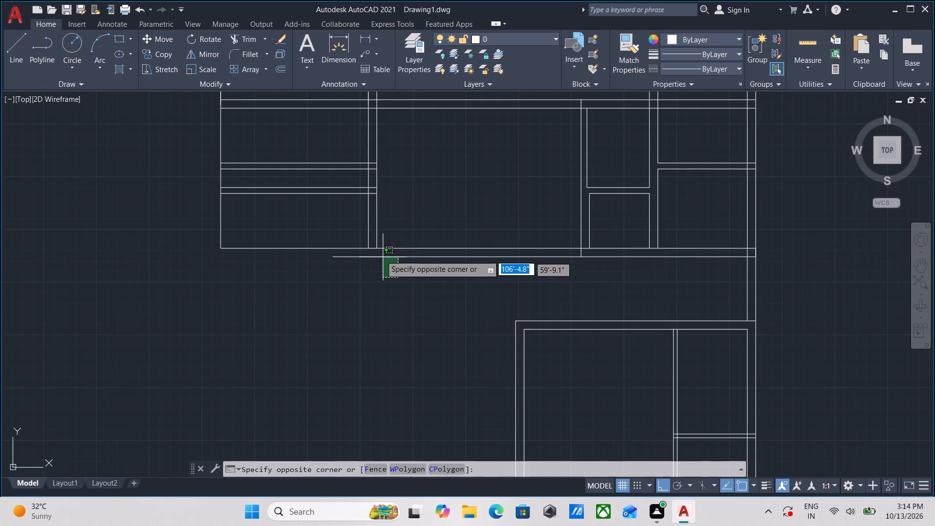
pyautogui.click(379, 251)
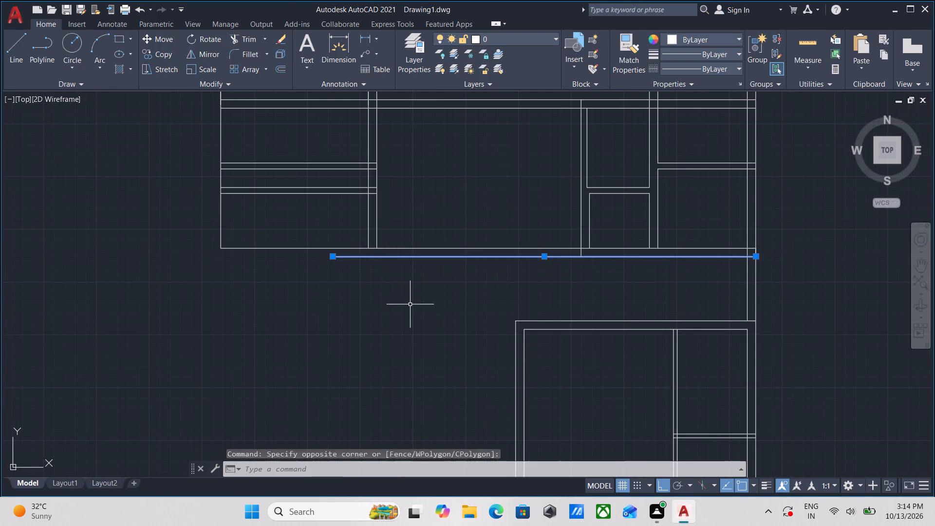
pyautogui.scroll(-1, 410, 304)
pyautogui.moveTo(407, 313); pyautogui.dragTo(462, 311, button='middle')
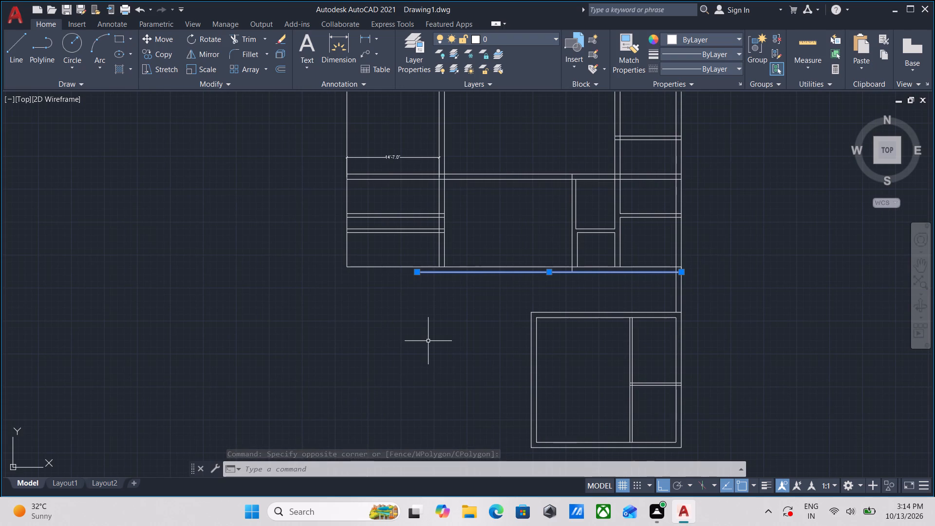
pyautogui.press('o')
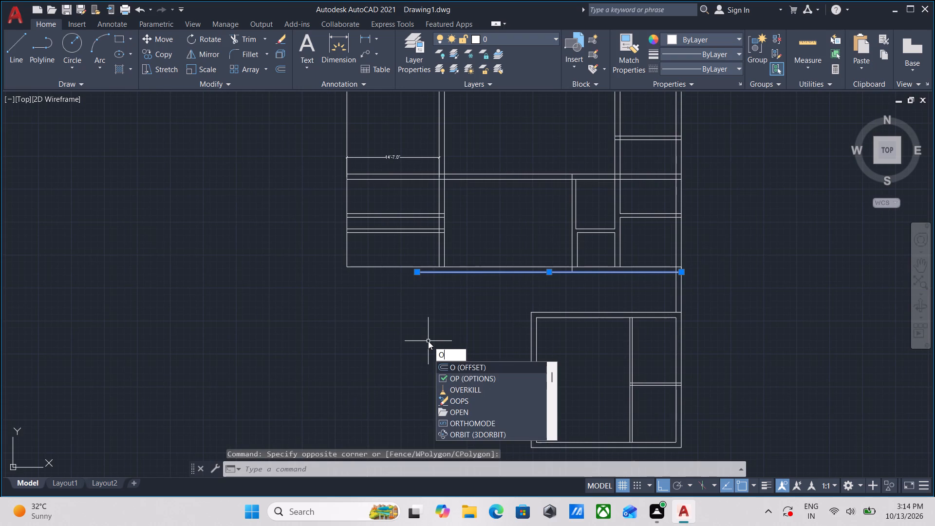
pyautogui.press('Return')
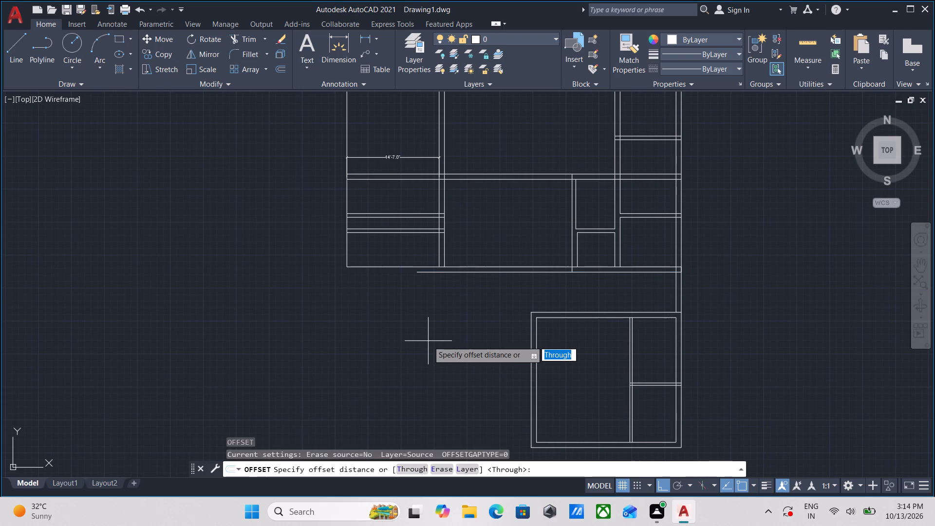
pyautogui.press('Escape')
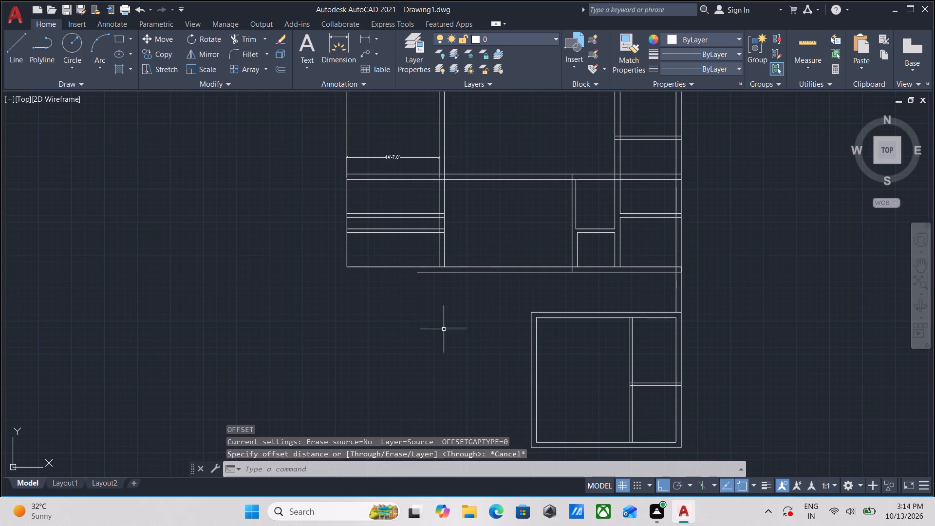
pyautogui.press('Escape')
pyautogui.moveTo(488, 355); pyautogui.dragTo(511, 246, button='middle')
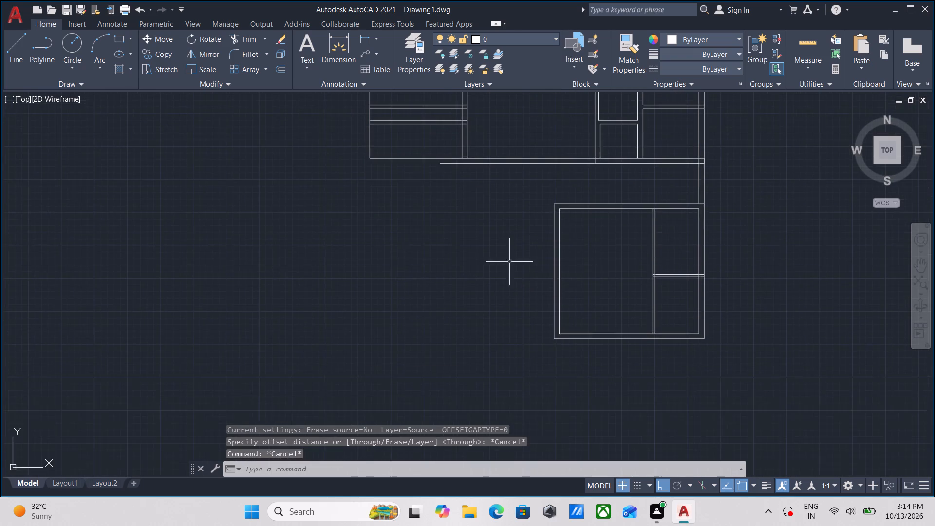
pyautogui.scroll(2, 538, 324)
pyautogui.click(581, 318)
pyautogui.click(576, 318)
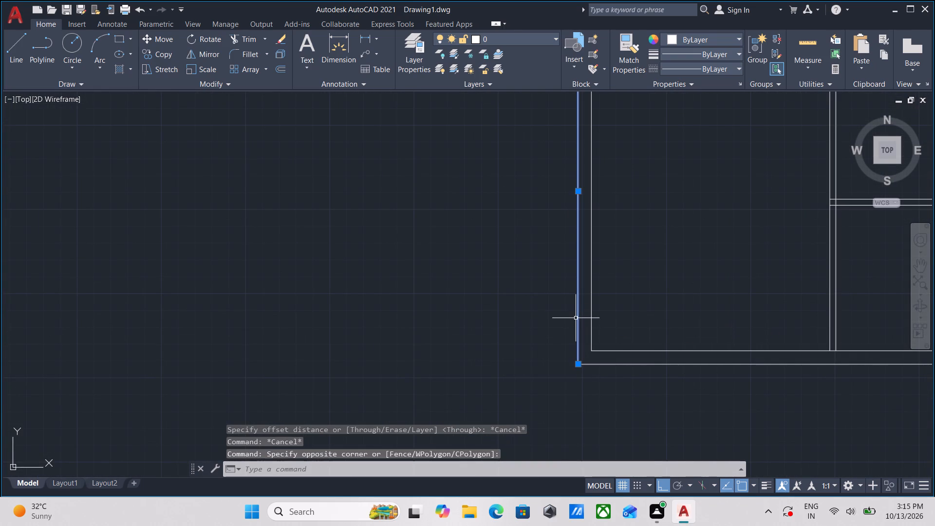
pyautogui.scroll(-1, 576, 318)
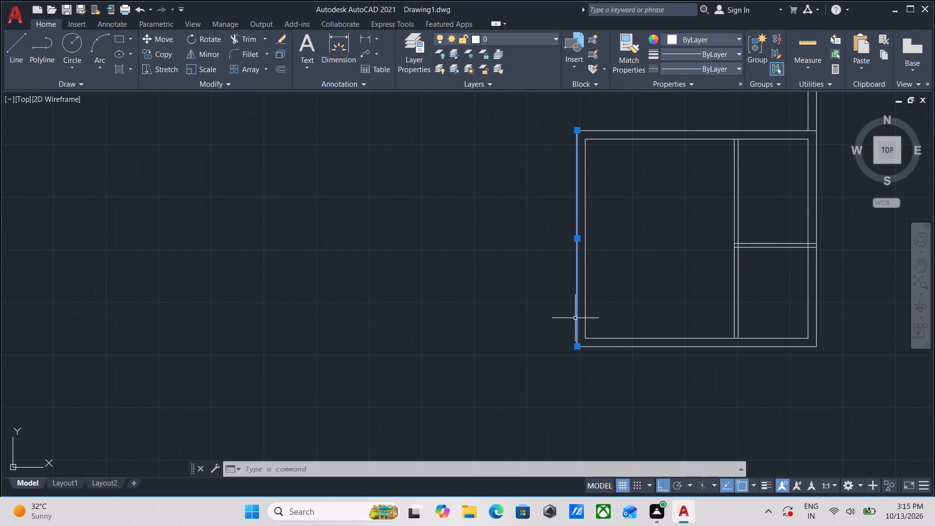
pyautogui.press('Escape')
# Select the outer line of the horizontal wall along the bottom of the upper rooms, above the lower room block.
pyautogui.scroll(-1, 511, 338)
pyautogui.moveTo(511, 344); pyautogui.dragTo(512, 393, button='middle')
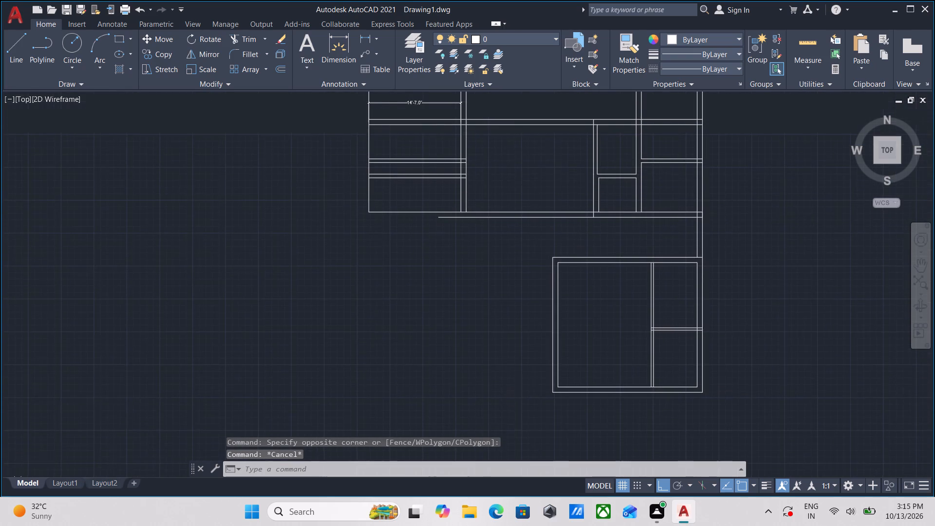
pyautogui.scroll(1, 514, 292)
pyautogui.moveTo(514, 288); pyautogui.dragTo(517, 369, button='middle')
pyautogui.click(491, 264)
pyautogui.click(477, 250)
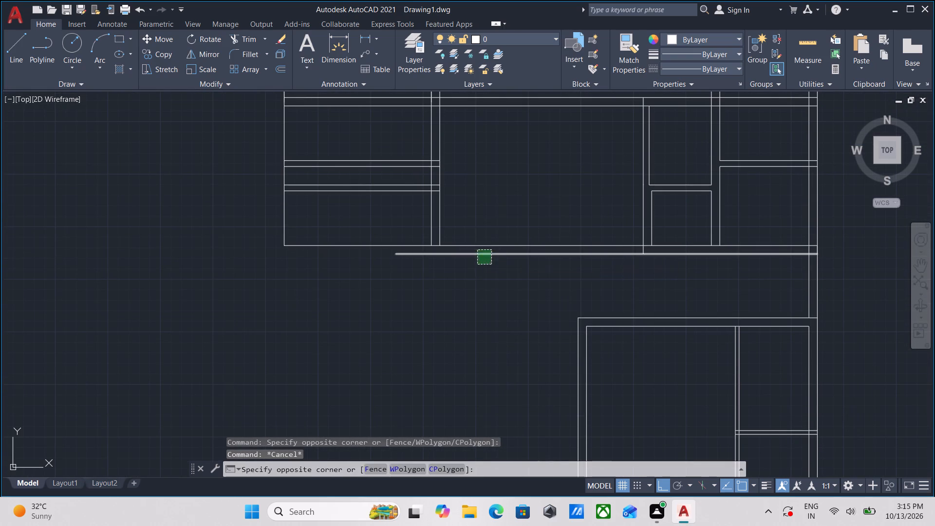
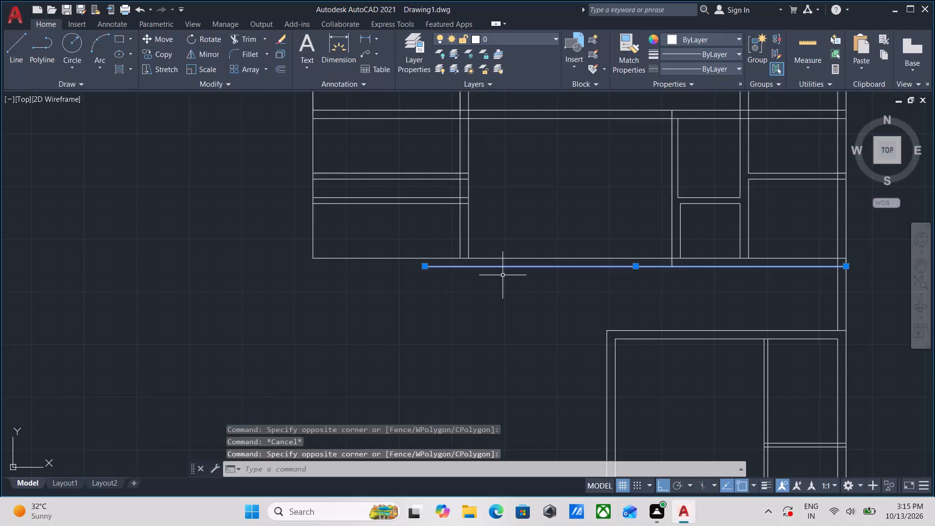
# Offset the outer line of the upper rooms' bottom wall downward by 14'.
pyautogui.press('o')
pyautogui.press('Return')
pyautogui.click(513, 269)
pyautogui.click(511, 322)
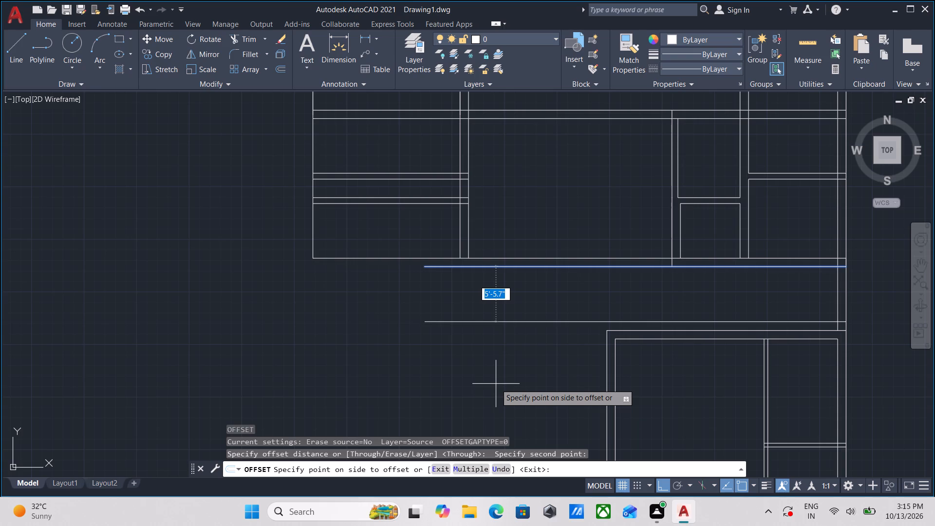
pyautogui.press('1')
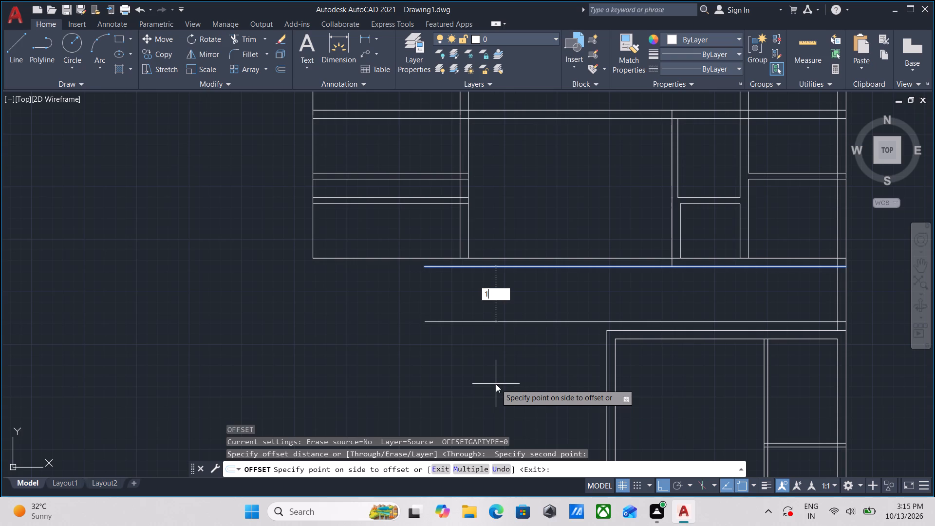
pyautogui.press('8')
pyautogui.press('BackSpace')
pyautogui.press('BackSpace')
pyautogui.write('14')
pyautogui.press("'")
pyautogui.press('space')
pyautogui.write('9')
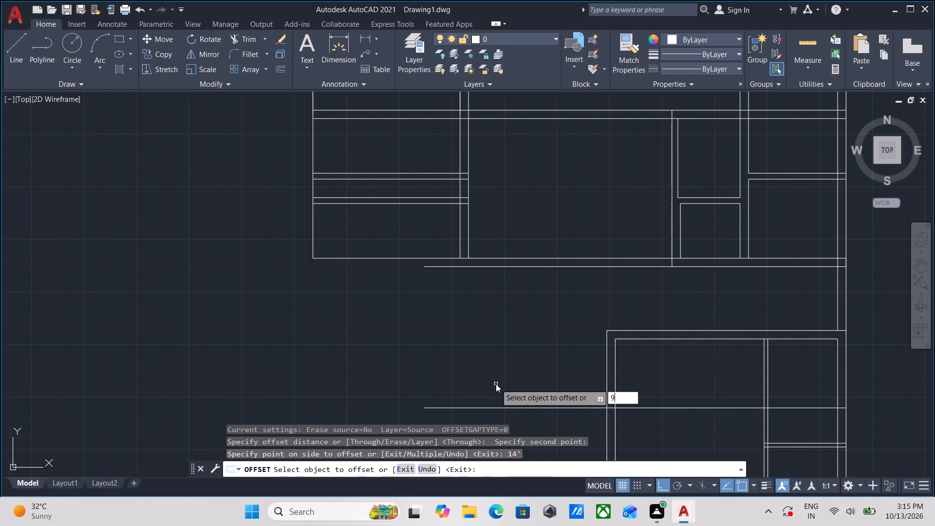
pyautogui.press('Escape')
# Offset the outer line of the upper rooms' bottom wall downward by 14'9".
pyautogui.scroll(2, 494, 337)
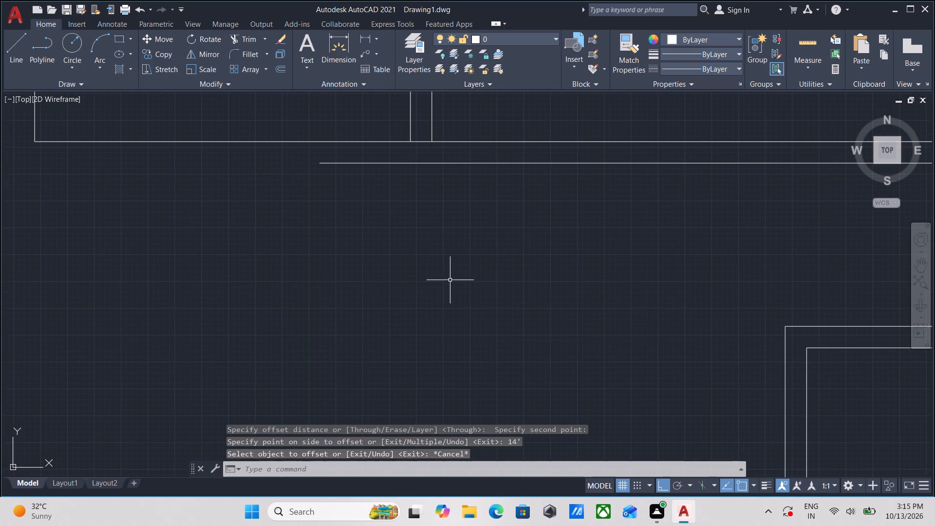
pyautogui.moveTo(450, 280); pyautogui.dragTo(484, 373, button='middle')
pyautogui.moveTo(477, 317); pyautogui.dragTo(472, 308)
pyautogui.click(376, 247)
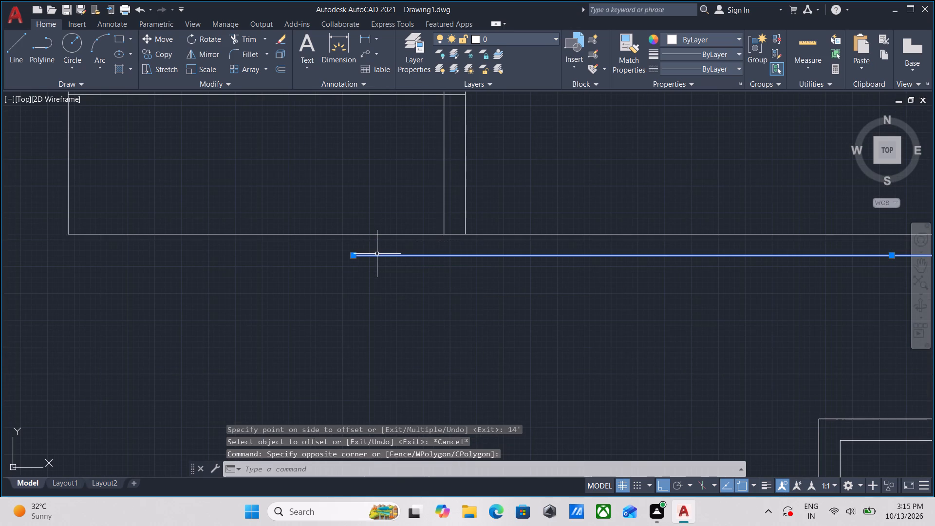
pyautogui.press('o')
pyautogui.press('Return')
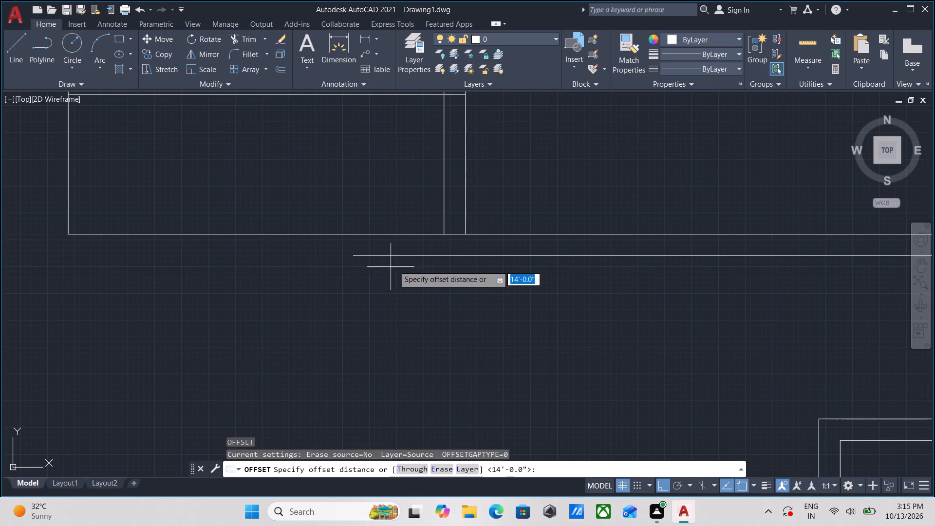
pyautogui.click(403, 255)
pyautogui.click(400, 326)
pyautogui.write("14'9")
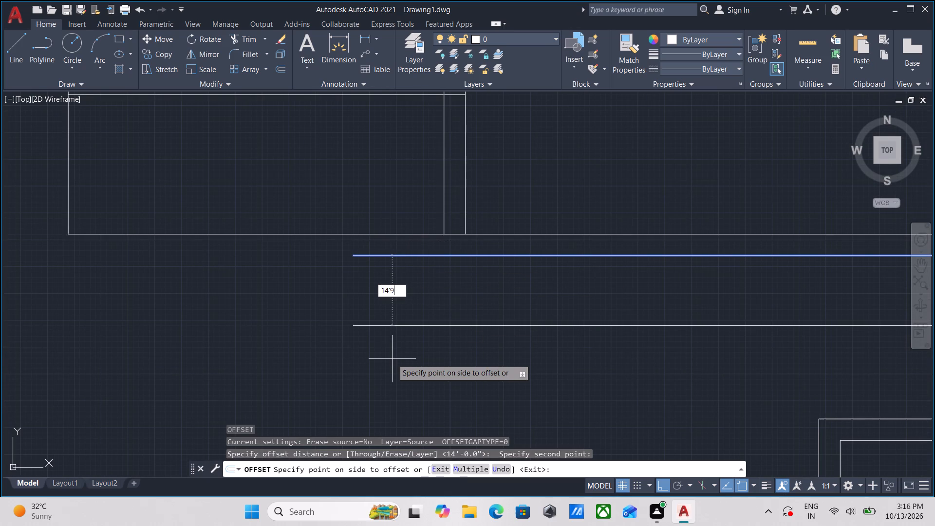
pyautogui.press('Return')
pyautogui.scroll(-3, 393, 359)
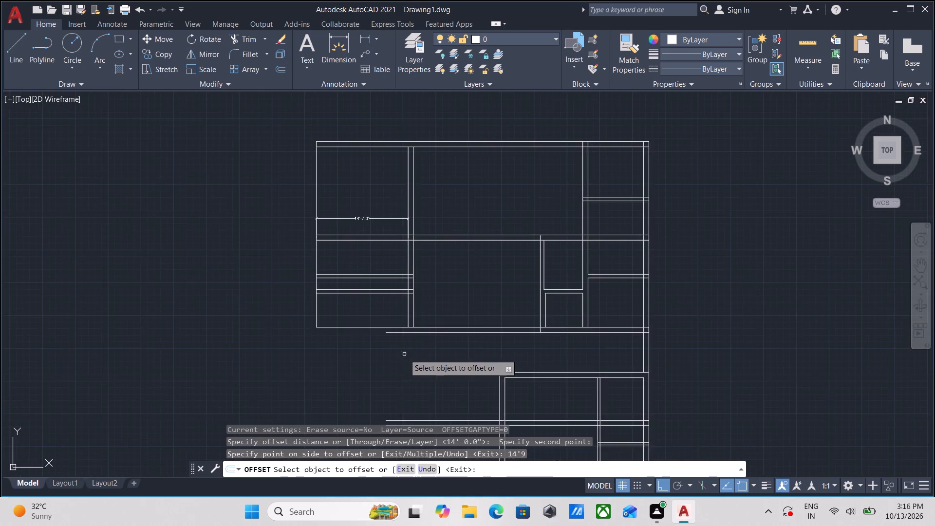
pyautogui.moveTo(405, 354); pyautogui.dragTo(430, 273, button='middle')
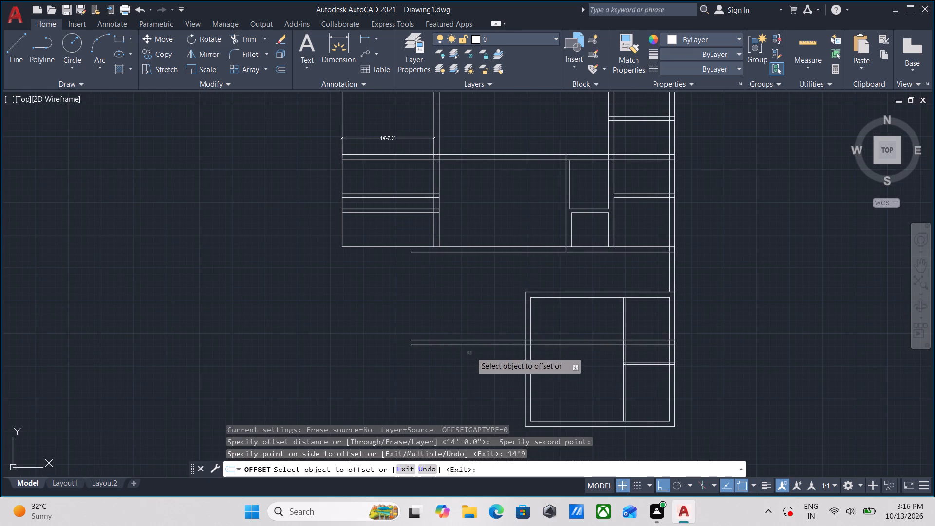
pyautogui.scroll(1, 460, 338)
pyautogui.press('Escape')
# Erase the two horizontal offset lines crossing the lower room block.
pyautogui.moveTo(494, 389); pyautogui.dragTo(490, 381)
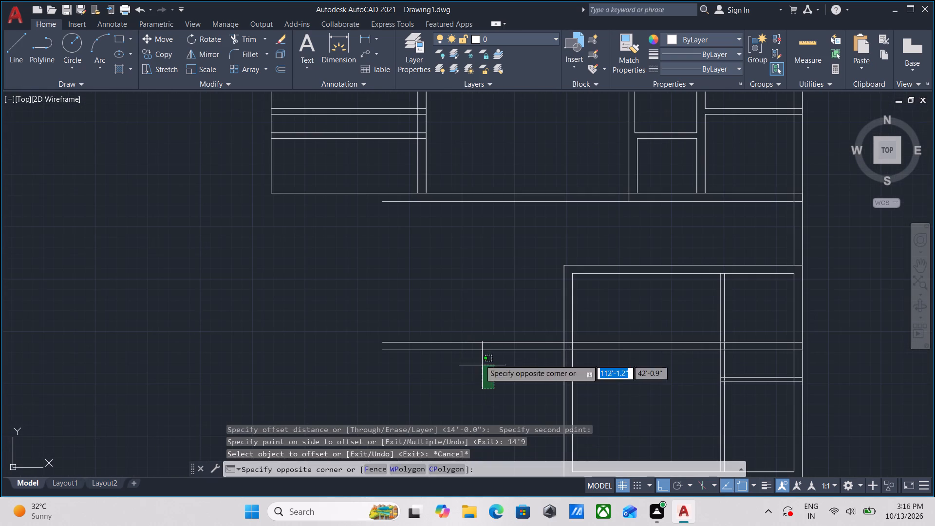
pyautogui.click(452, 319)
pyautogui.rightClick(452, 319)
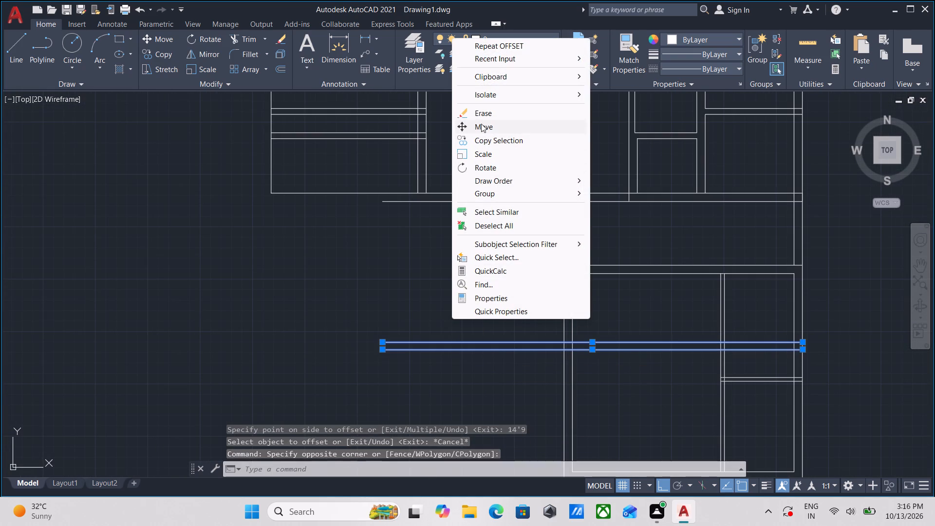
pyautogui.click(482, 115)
# Offset the outer line of the upper rooms' bottom wall 14'9" downward, across the lower room block.
pyautogui.moveTo(466, 215); pyautogui.dragTo(467, 234, button='middle')
pyautogui.click(467, 235)
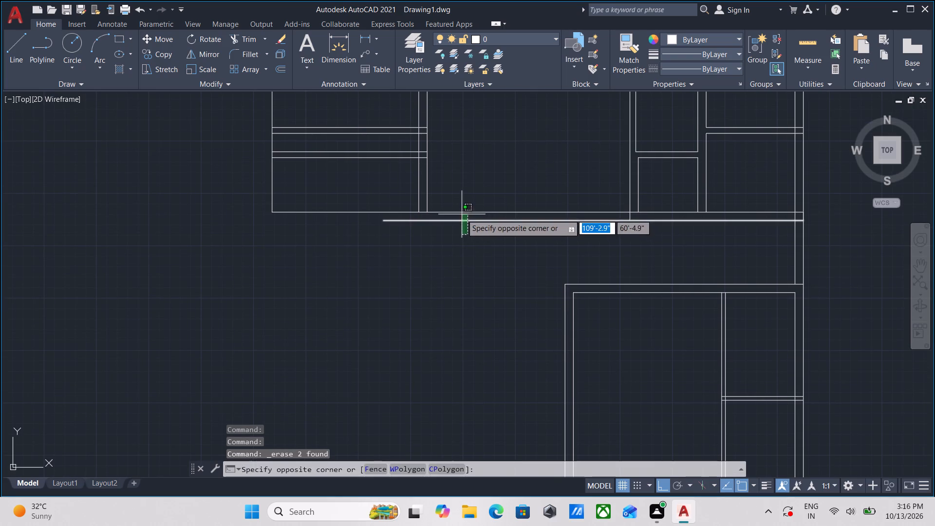
pyautogui.click(462, 214)
pyautogui.press('o')
pyautogui.press('Return')
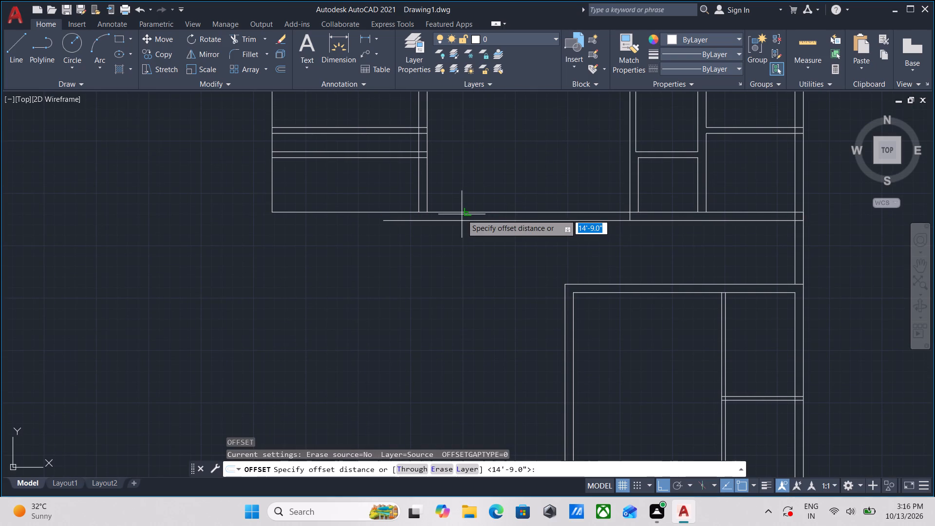
pyautogui.click(388, 222)
pyautogui.click(368, 288)
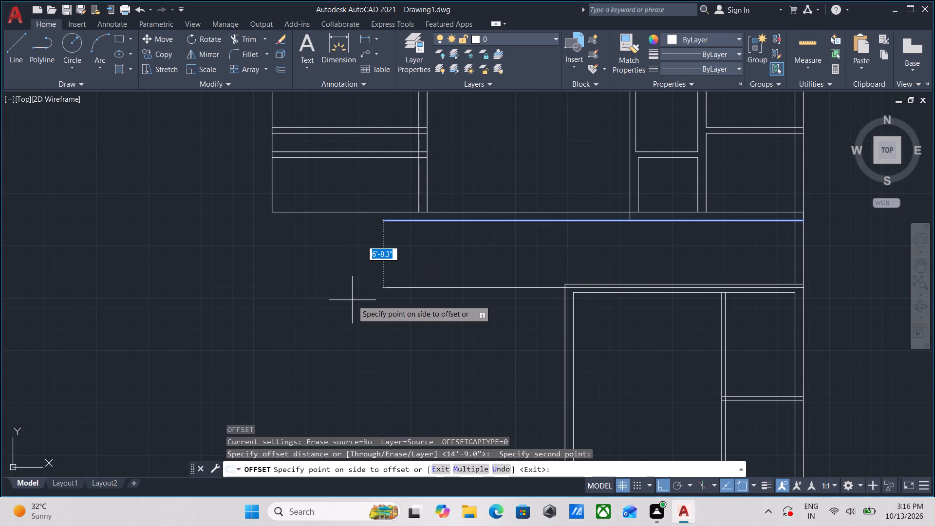
pyautogui.write('14')
pyautogui.press("'")
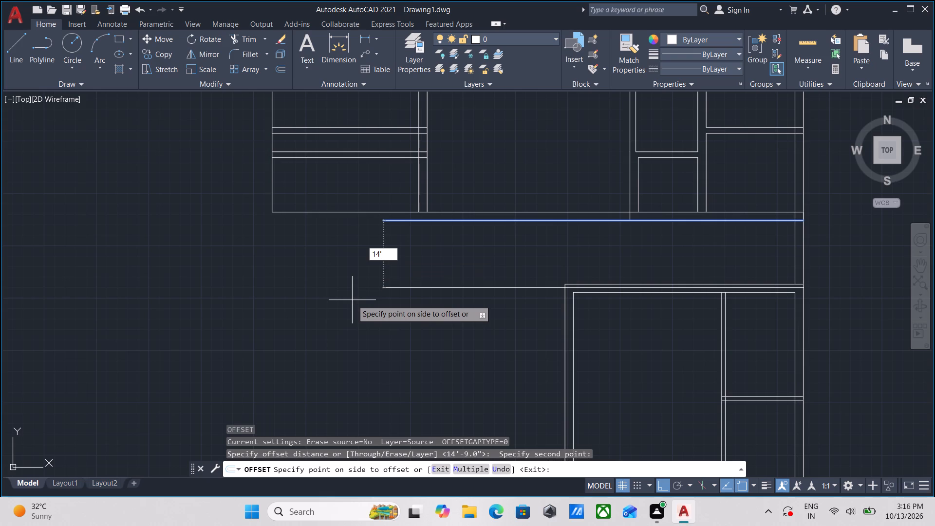
pyautogui.press('9')
pyautogui.press('Return')
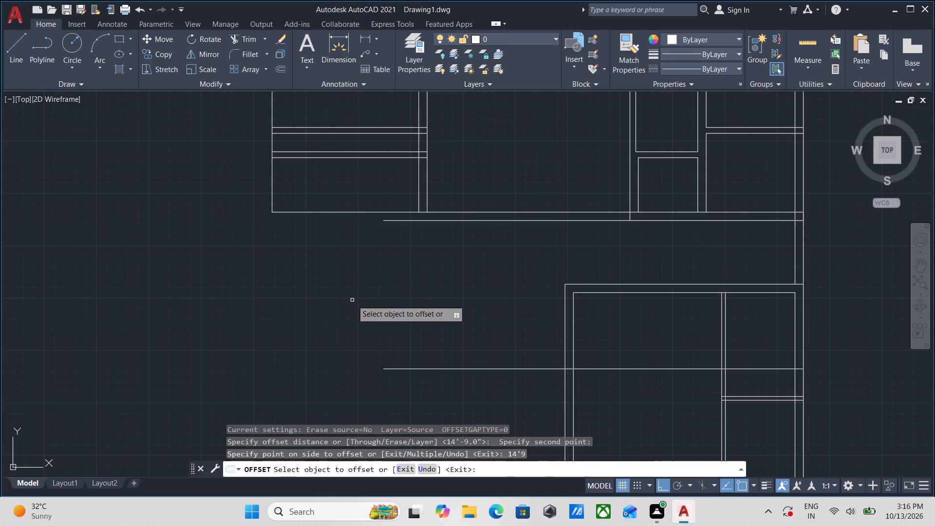
# Offset the new horizontal line crossing the lower room block 10" downward to give the wall its thickness.
pyautogui.click(482, 370)
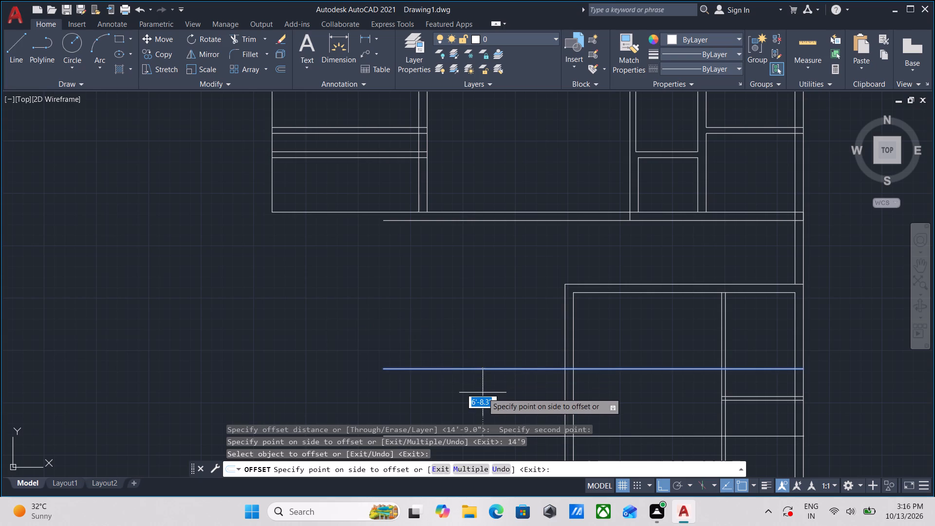
pyautogui.write('10')
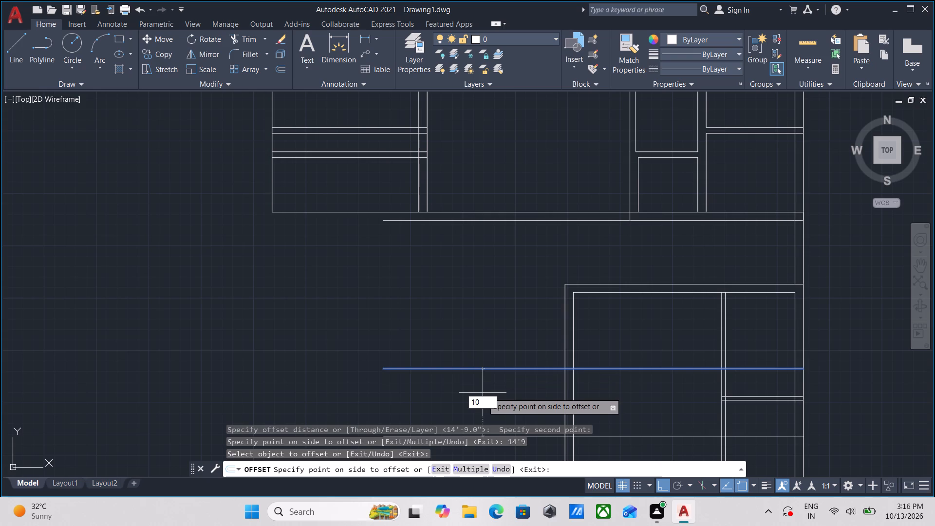
pyautogui.hotkey('shift', '"')
pyautogui.press('Return')
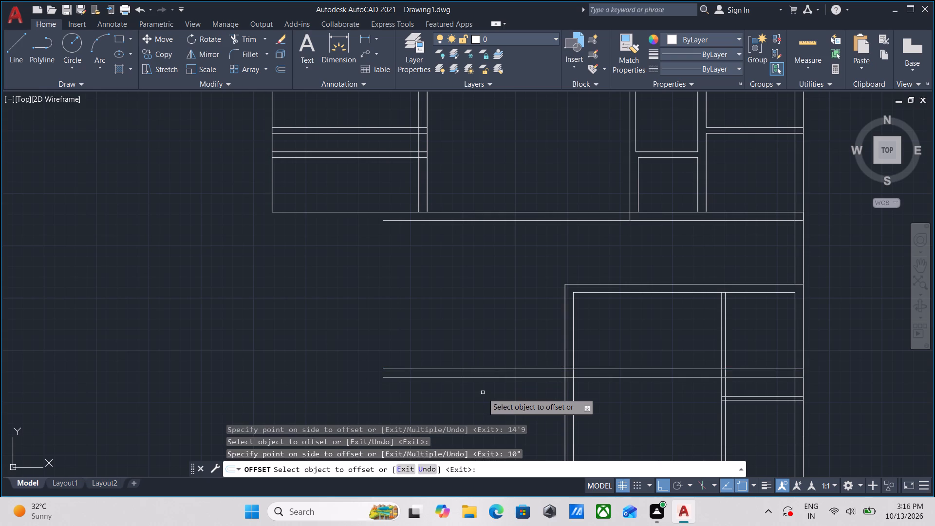
pyautogui.press('Escape')
# Trim both lines of the new 10" horizontal wall inside the lower block's large room and upper-right room.
pyautogui.scroll(-2, 493, 388)
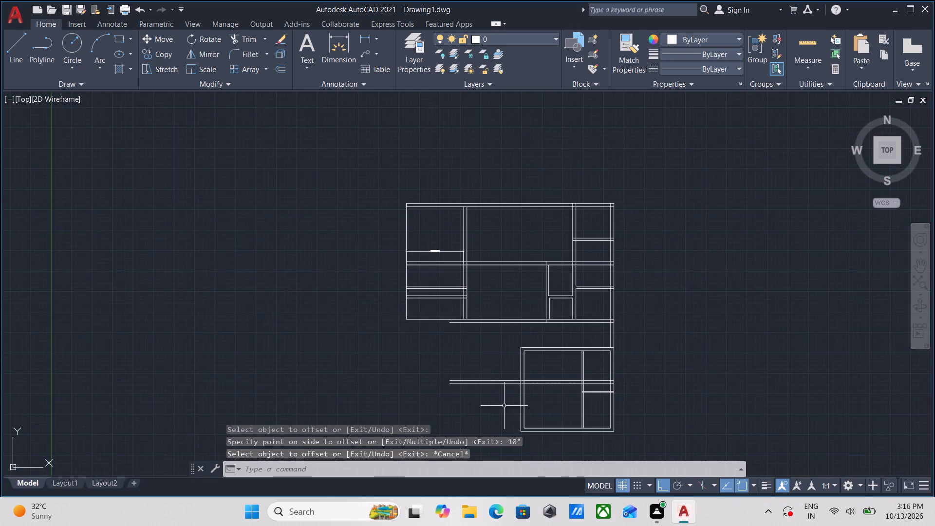
pyautogui.scroll(1, 515, 404)
pyautogui.moveTo(520, 401); pyautogui.dragTo(416, 399, button='middle')
pyautogui.write('TR')
pyautogui.press('Return')
pyautogui.click(472, 397)
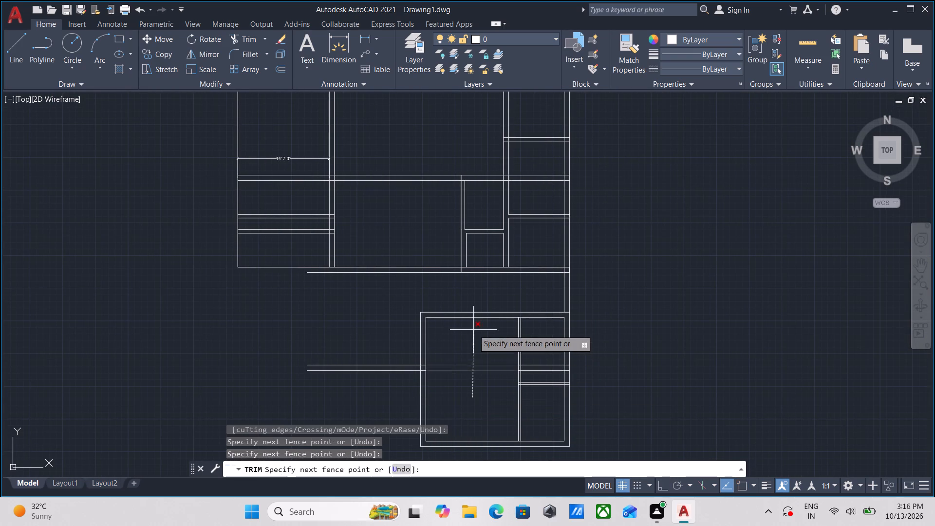
pyautogui.click(473, 330)
pyautogui.scroll(2, 530, 374)
pyautogui.click(530, 376)
pyautogui.click(531, 309)
# Trim the leftover pieces of the 10" horizontal wall lines within the lower block's vertical partition and right outer wall.
pyautogui.scroll(1, 504, 370)
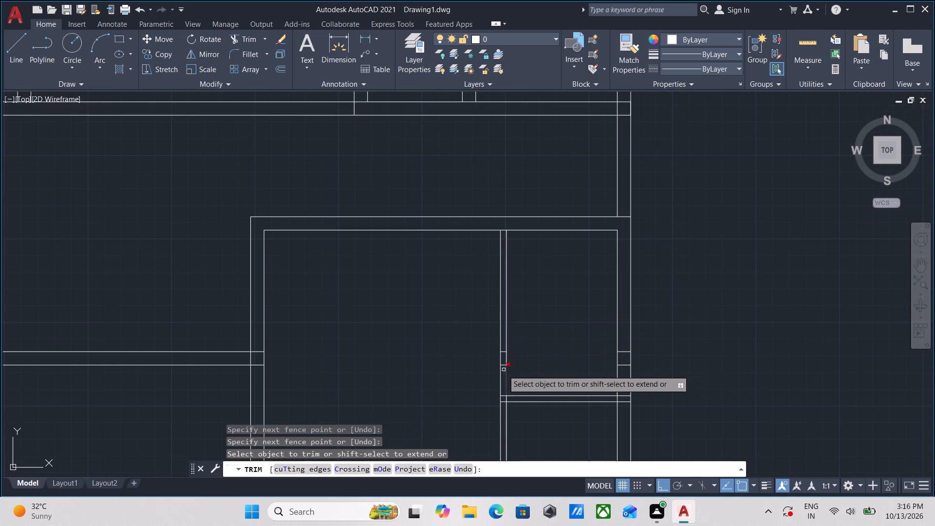
pyautogui.scroll(3, 503, 370)
pyautogui.moveTo(505, 366); pyautogui.dragTo(511, 326)
pyautogui.click(501, 216)
pyautogui.scroll(-3, 424, 305)
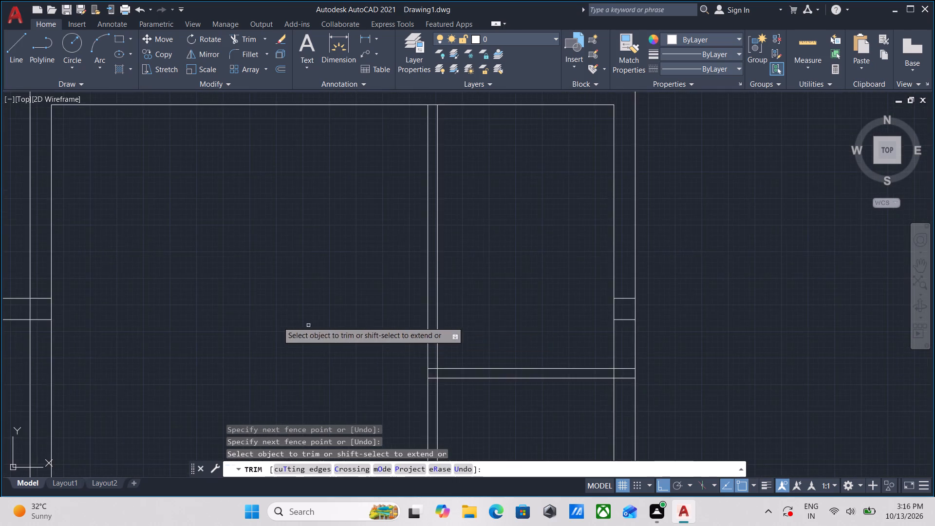
pyautogui.scroll(-1, 265, 321)
pyautogui.moveTo(271, 321); pyautogui.dragTo(278, 321, button='middle')
pyautogui.scroll(3, 498, 308)
pyautogui.click(502, 369)
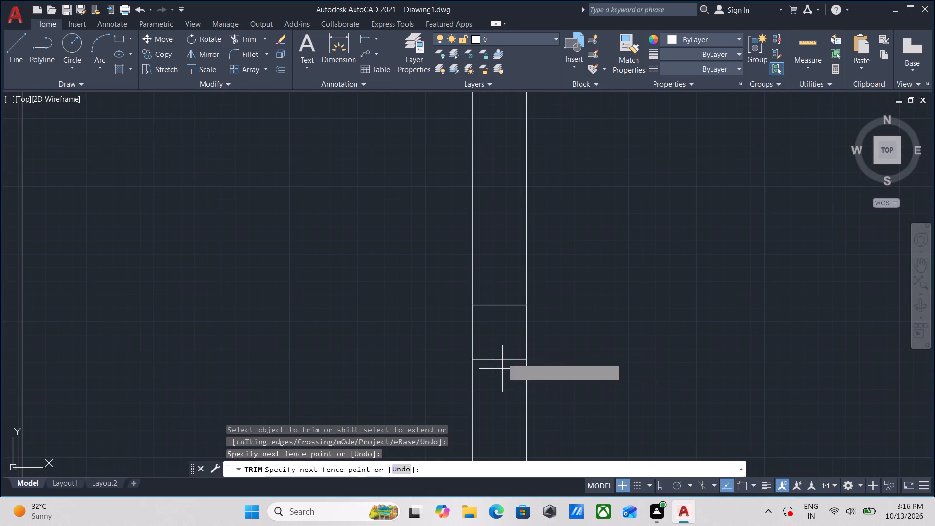
pyautogui.click(508, 237)
pyautogui.scroll(-4, 504, 240)
pyautogui.press('Escape')
# Offset the outer line of the lower room block's left wall 18'8" to the left.
pyautogui.scroll(-2, 497, 246)
pyautogui.moveTo(411, 273); pyautogui.dragTo(513, 293, button='middle')
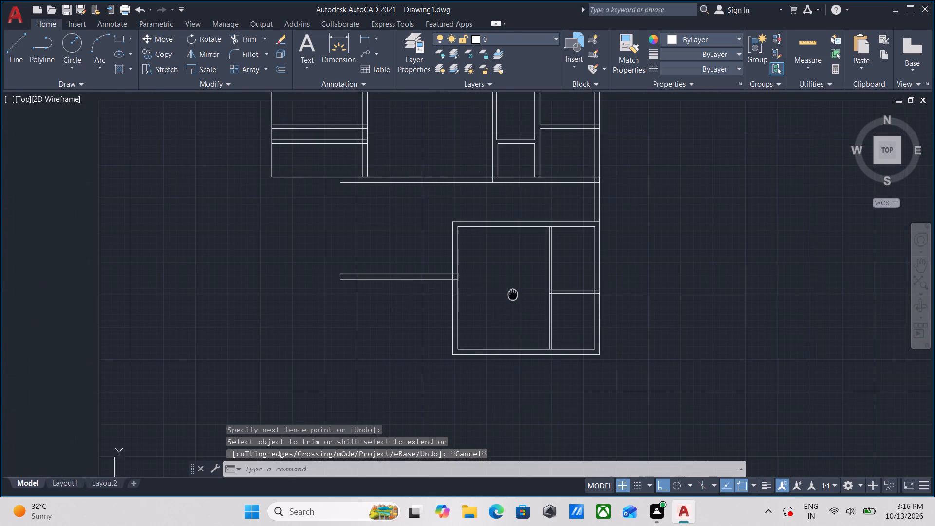
pyautogui.moveTo(360, 287); pyautogui.dragTo(381, 319, button='middle')
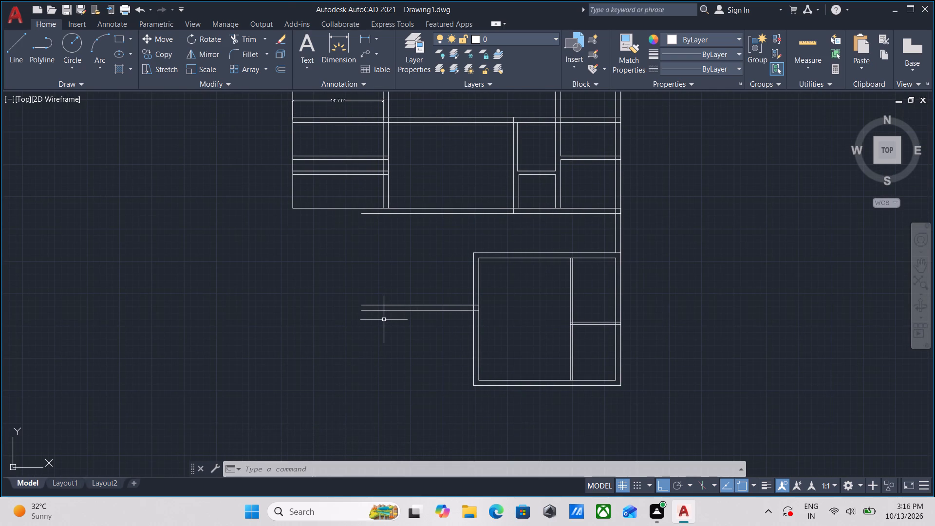
pyautogui.scroll(1, 434, 311)
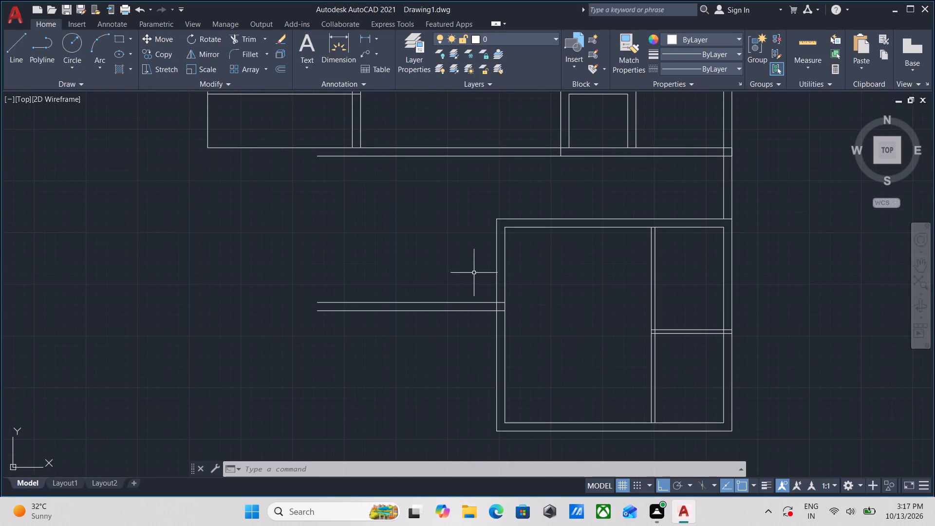
pyautogui.scroll(2, 477, 268)
pyautogui.click(534, 257)
pyautogui.click(510, 252)
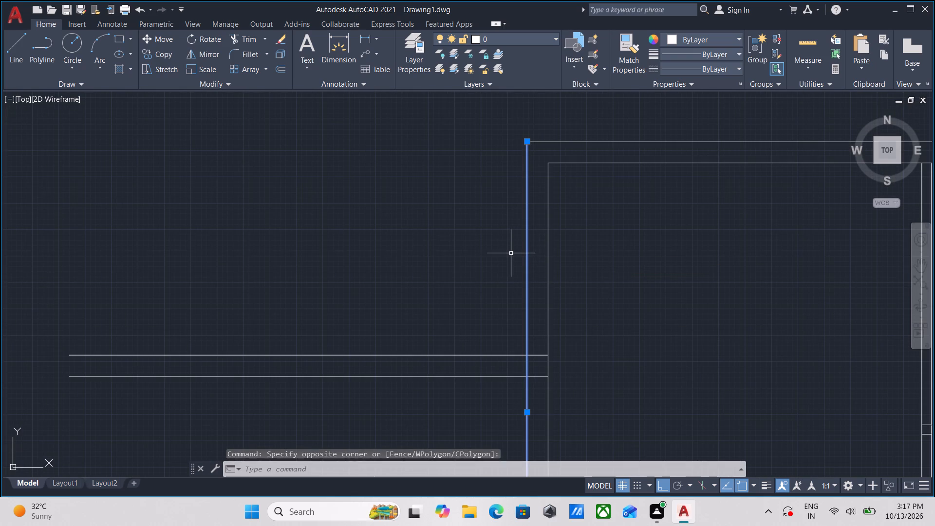
pyautogui.write('O\\')
pyautogui.press('BackSpace')
pyautogui.press('BackSpace')
pyautogui.press('o')
pyautogui.press('Return')
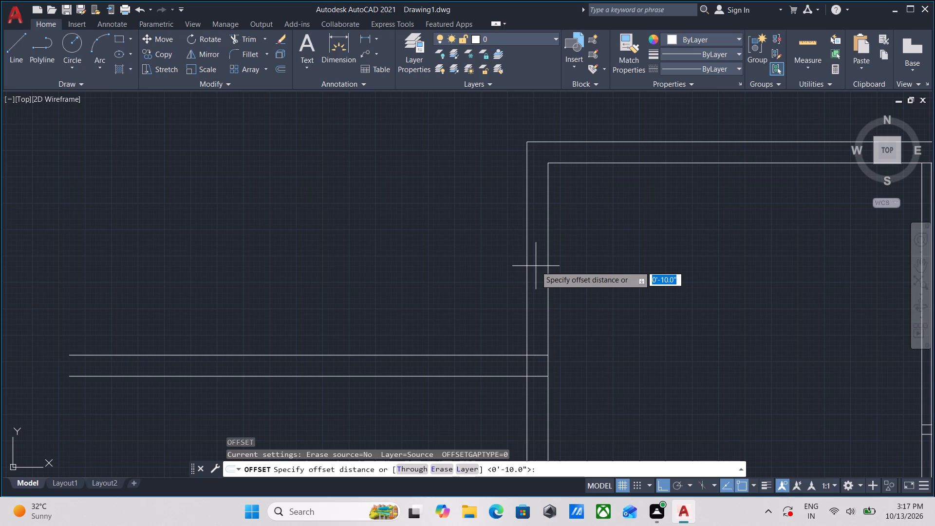
pyautogui.click(527, 284)
pyautogui.click(384, 273)
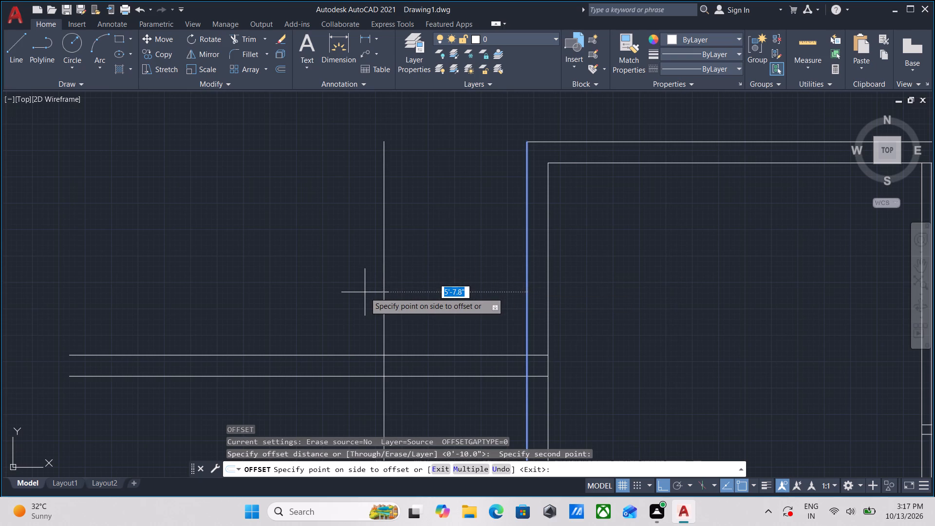
pyautogui.write("18'8")
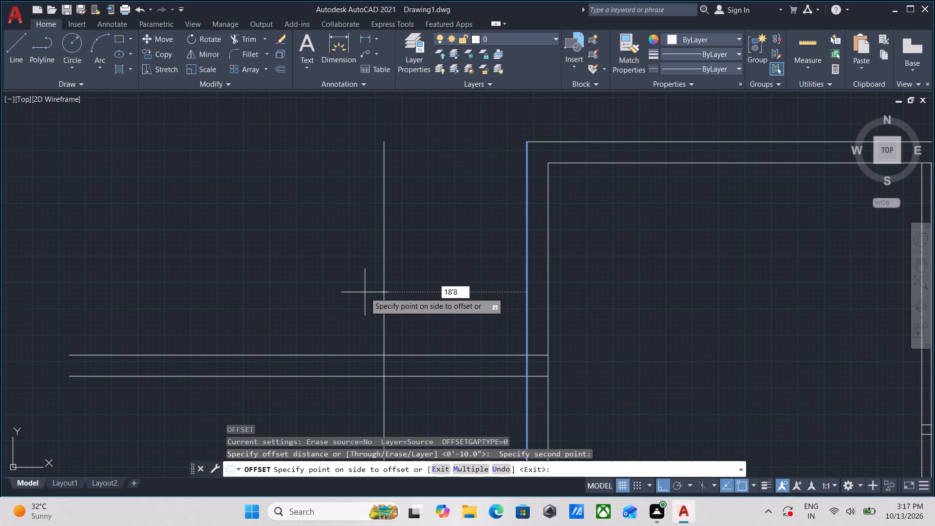
pyautogui.press('\\')
pyautogui.press('BackSpace')
pyautogui.press('Return')
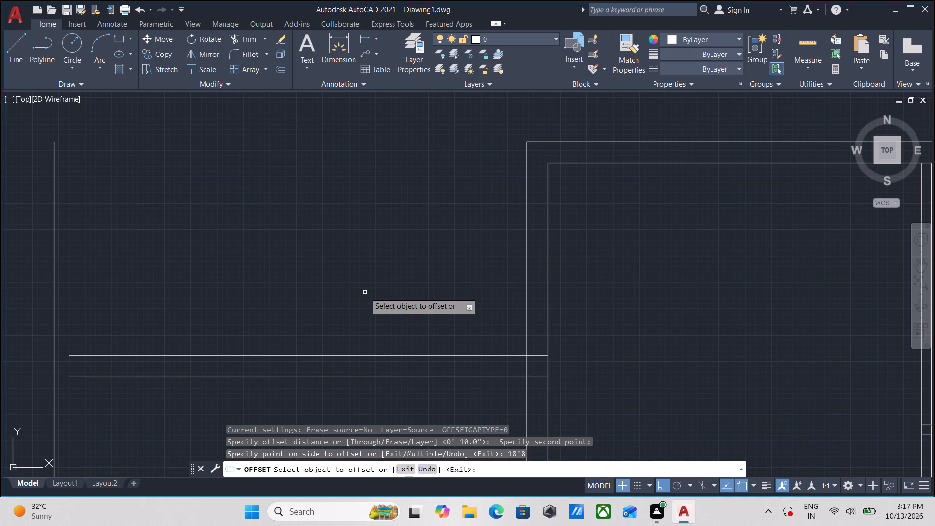
# Offset the new vertical line beside the lower block 10" to the left to give the wall its thickness.
pyautogui.scroll(-3, 365, 292)
pyautogui.moveTo(264, 284); pyautogui.dragTo(301, 269, button='middle')
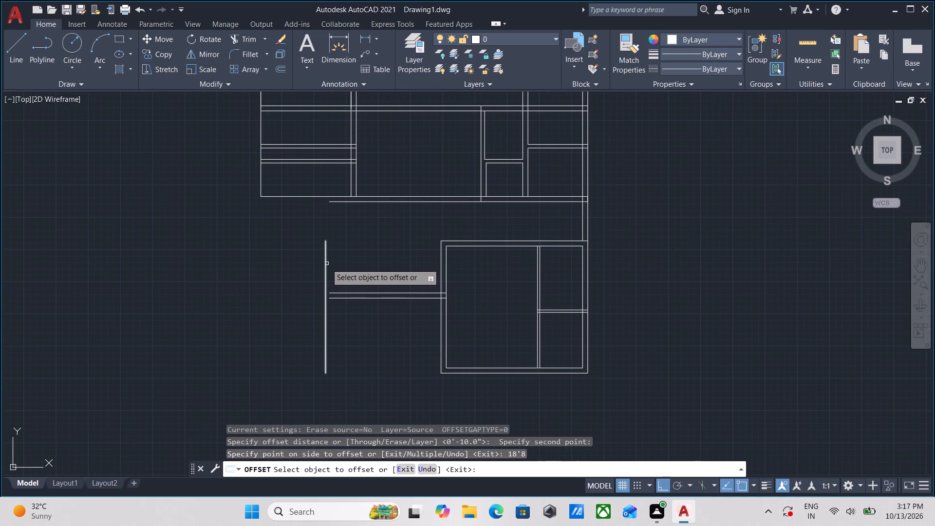
pyautogui.click(326, 264)
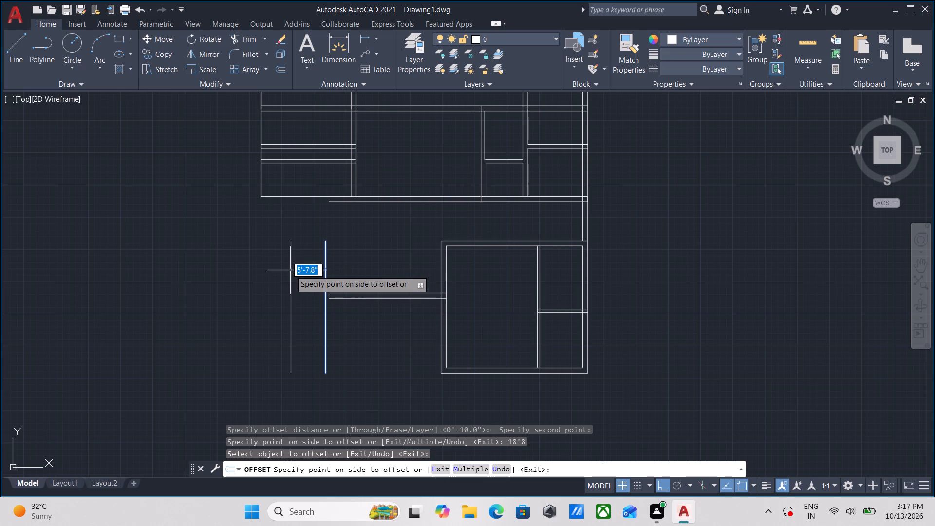
pyautogui.press('1')
pyautogui.press('0')
pyautogui.press('Return')
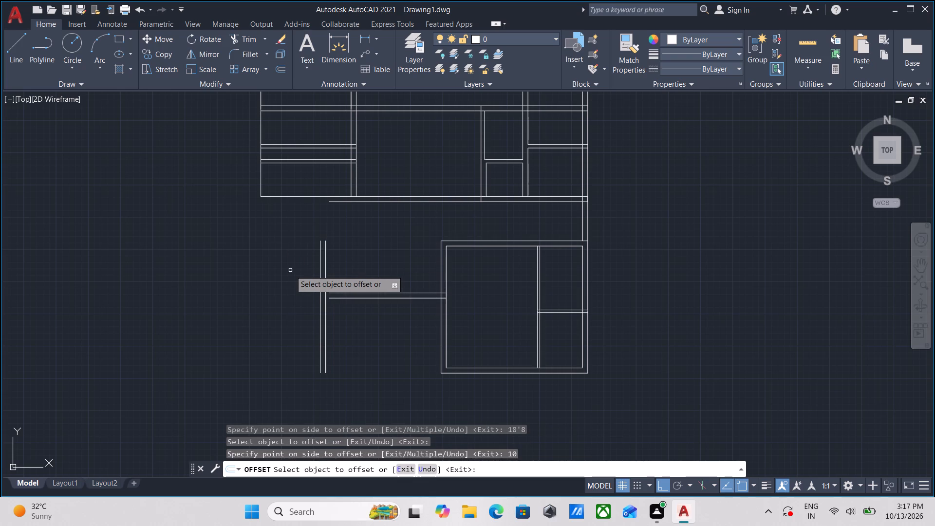
pyautogui.scroll(2, 328, 236)
pyautogui.press('Escape')
# Extend both lines of the new 10" vertical wall up to the upper rooms' bottom wall.
pyautogui.moveTo(324, 267); pyautogui.dragTo(328, 258, button='middle')
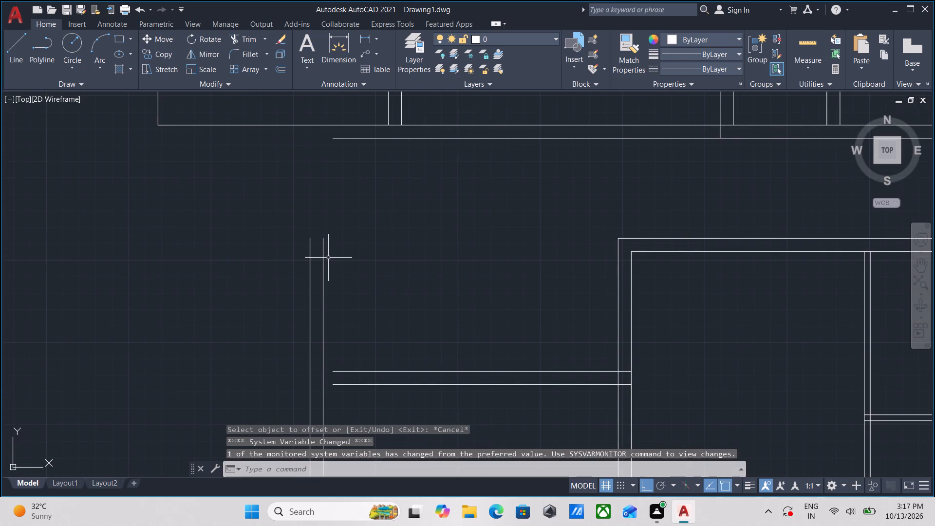
pyautogui.write('EX')
pyautogui.press('Return')
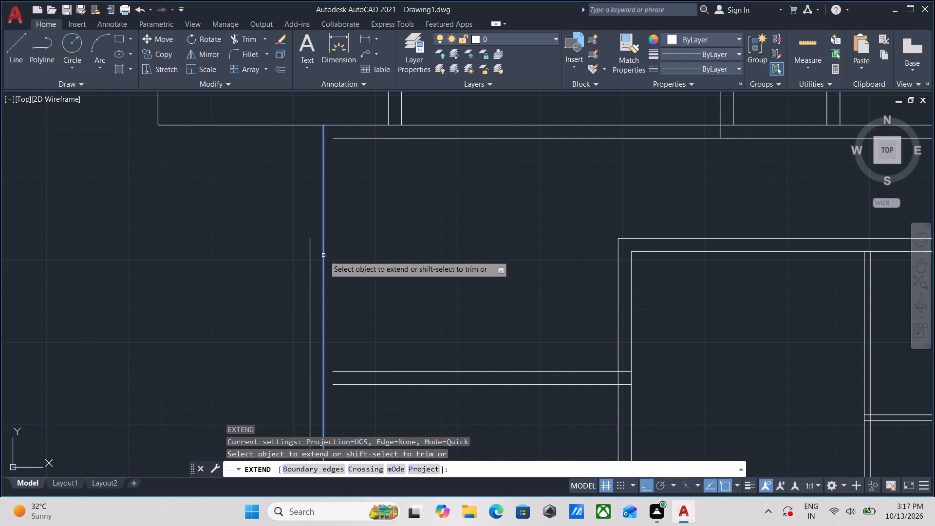
pyautogui.click(323, 255)
pyautogui.click(309, 261)
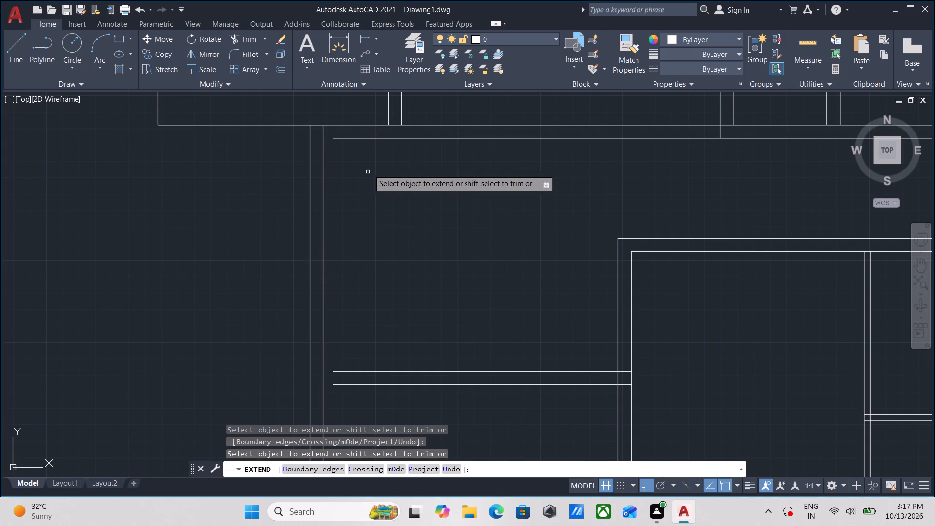
# Extend the lower line of the upper rooms' bottom wall and both 10" horizontal wall lines to the new vertical wall's outer line.
pyautogui.click(360, 139)
pyautogui.click(345, 139)
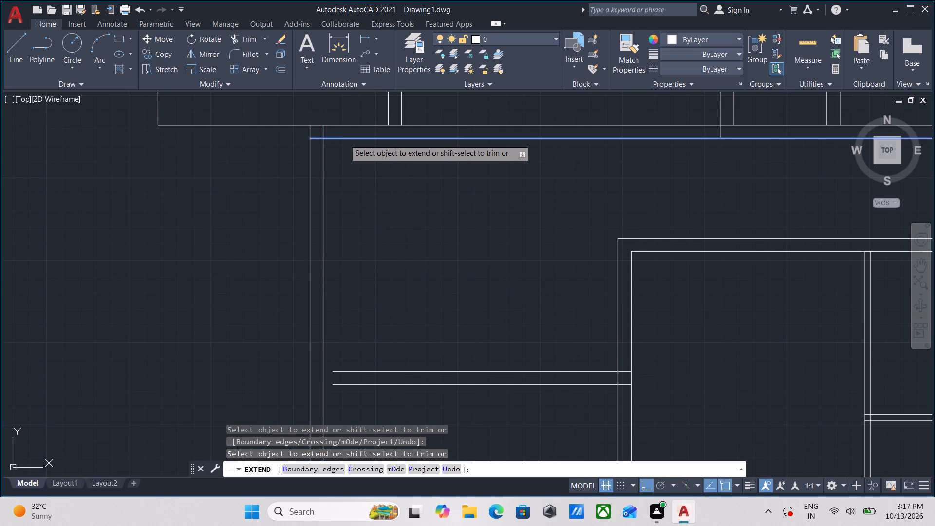
pyautogui.scroll(-2, 389, 173)
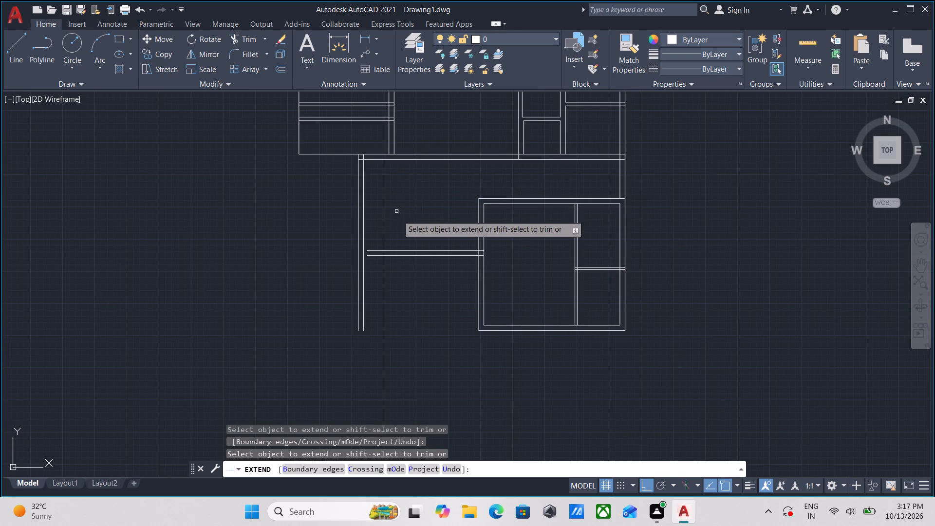
pyautogui.click(389, 257)
pyautogui.click(390, 251)
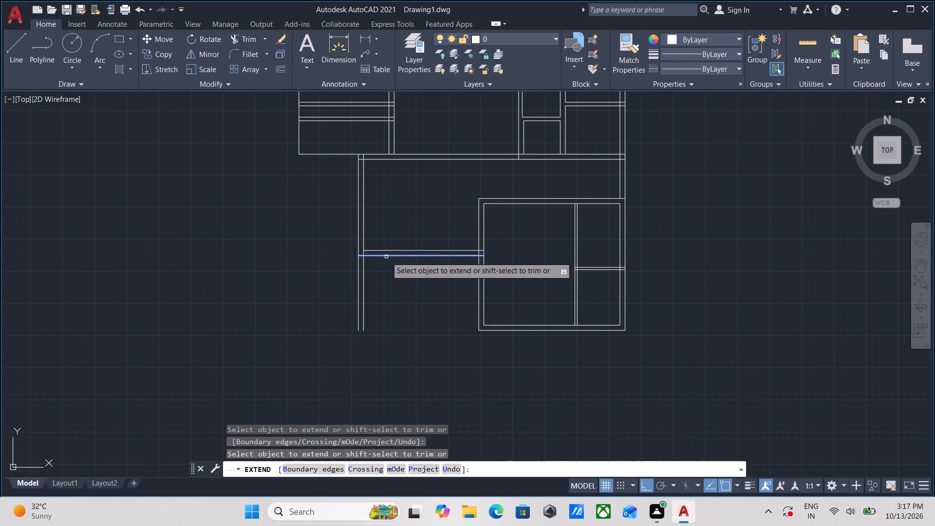
pyautogui.click(386, 257)
pyautogui.click(389, 251)
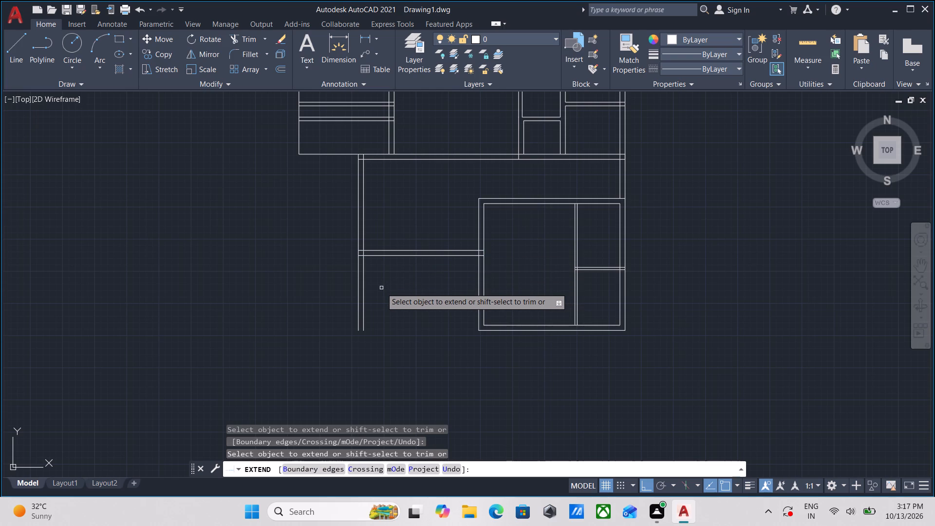
pyautogui.scroll(1, 383, 290)
pyautogui.press('Escape')
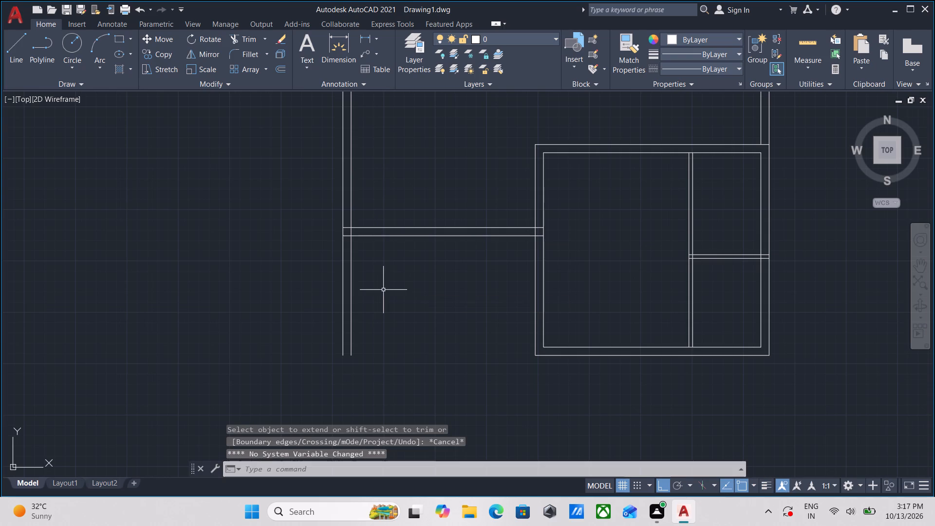
# Trim the two tails of the new vertical wall that run below the 10" horizontal wall.
pyautogui.write('TR')
pyautogui.press('Return')
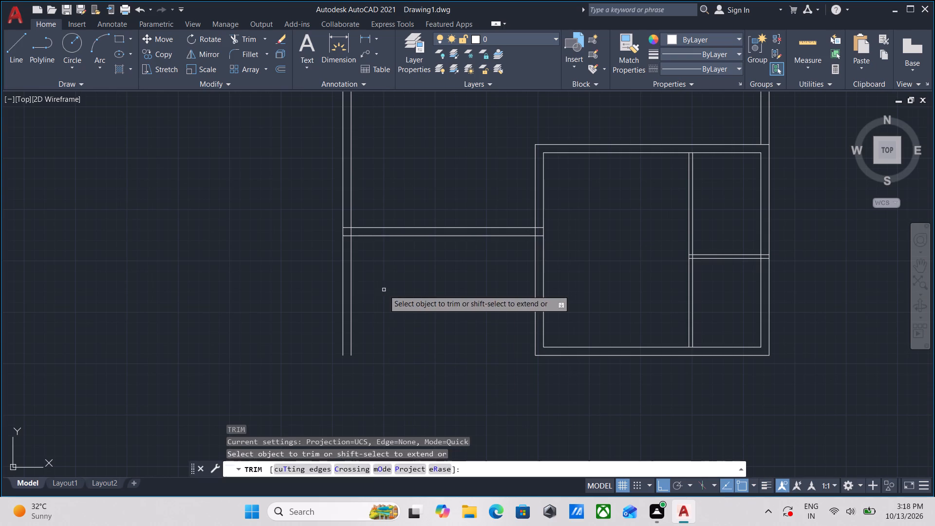
pyautogui.click(384, 290)
pyautogui.click(293, 281)
# Extend both lines of the lower block's left wall up to the outer line of the upper rooms' bottom wall.
pyautogui.scroll(-2, 342, 271)
pyautogui.moveTo(342, 273); pyautogui.dragTo(346, 327, button='middle')
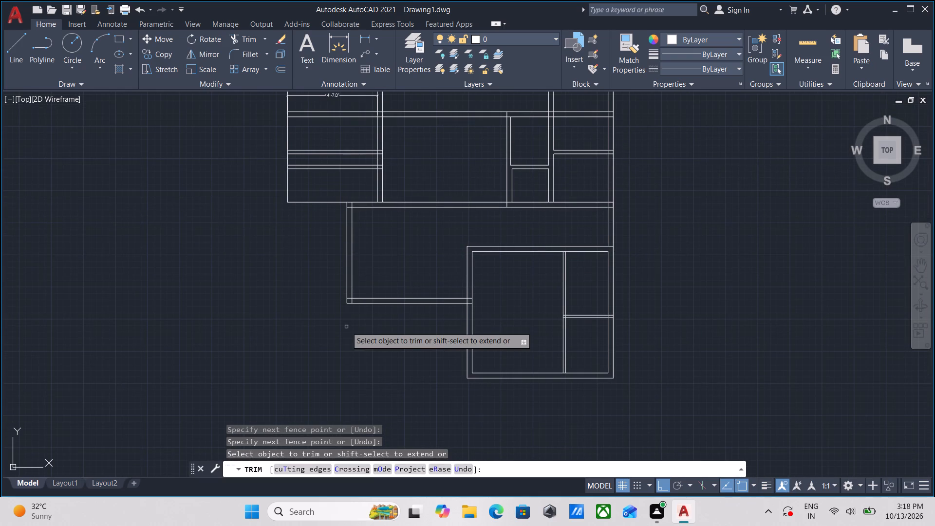
pyautogui.scroll(1, 380, 221)
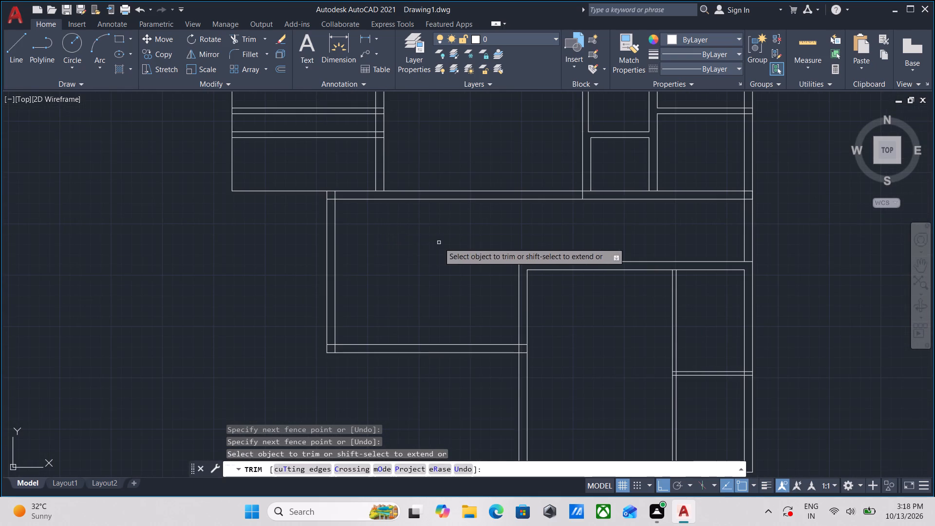
pyautogui.moveTo(439, 244); pyautogui.dragTo(433, 281, button='middle')
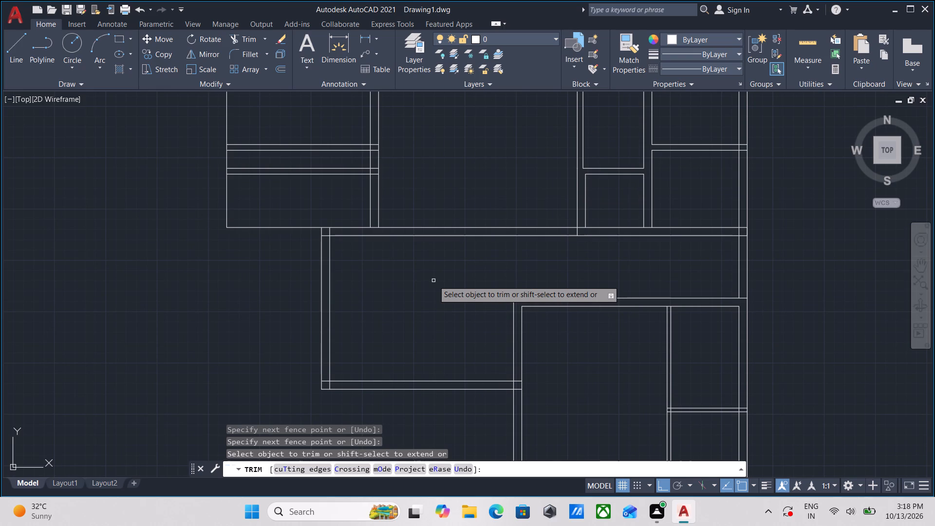
pyautogui.scroll(-1, 471, 300)
pyautogui.moveTo(471, 300); pyautogui.dragTo(468, 306, button='middle')
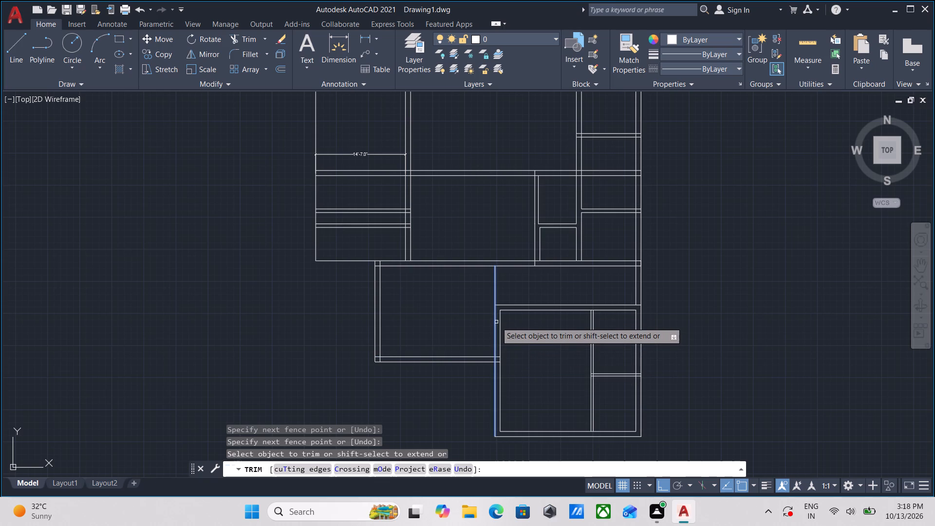
pyautogui.keyDown('shift'); pyautogui.click(496, 322); pyautogui.keyUp('shift')
pyautogui.keyDown('shift'); pyautogui.click(495, 315); pyautogui.keyUp('shift')
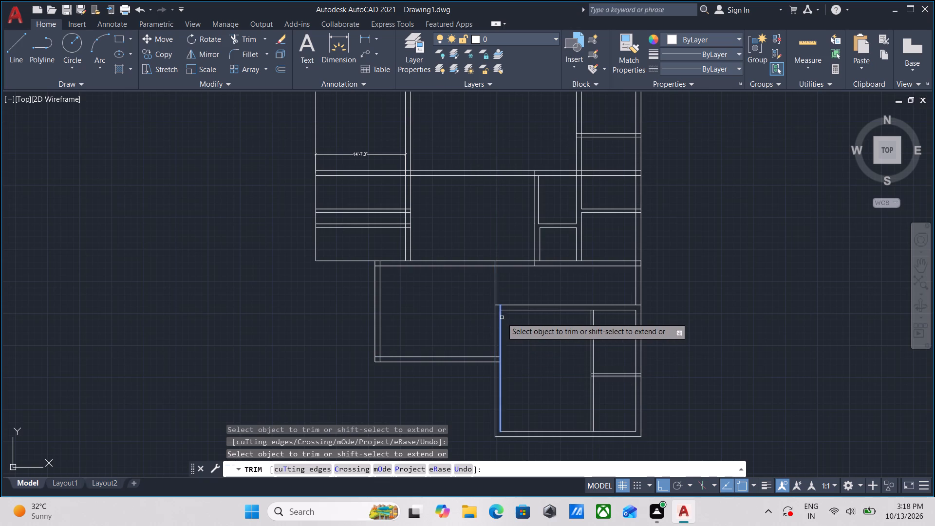
pyautogui.keyDown('shift'); pyautogui.click(502, 318); pyautogui.keyUp('shift')
pyautogui.keyDown('shift'); pyautogui.click(500, 314); pyautogui.keyUp('shift')
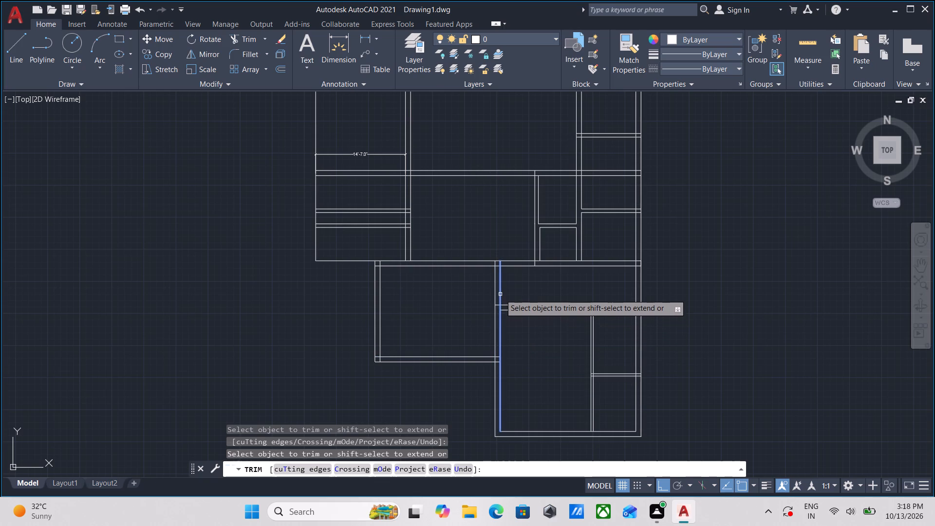
pyautogui.keyDown('shift'); pyautogui.click(500, 294); pyautogui.keyUp('shift')
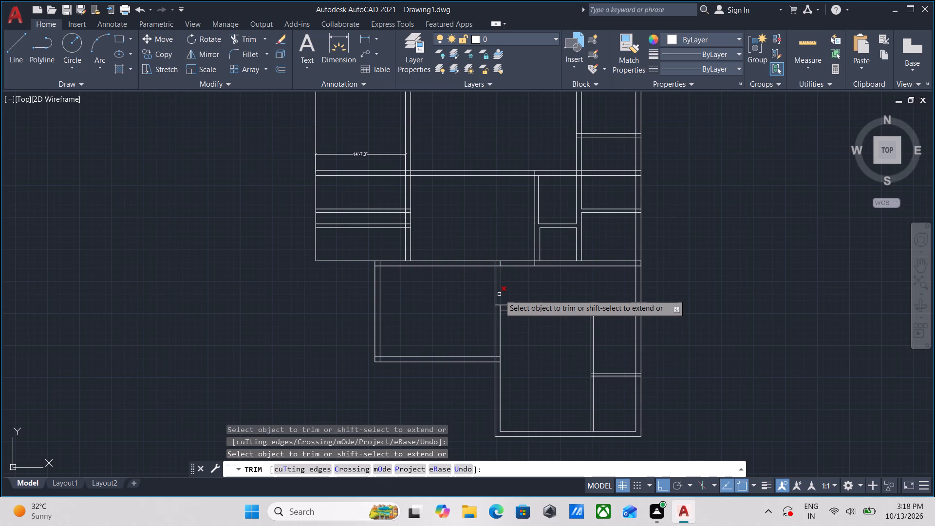
pyautogui.scroll(-1, 498, 294)
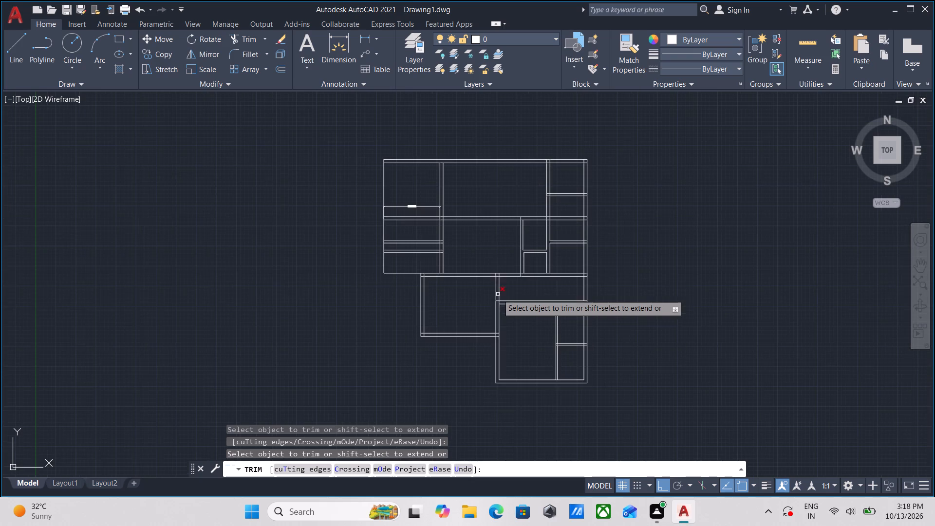
pyautogui.scroll(2, 508, 266)
pyautogui.press('Escape')
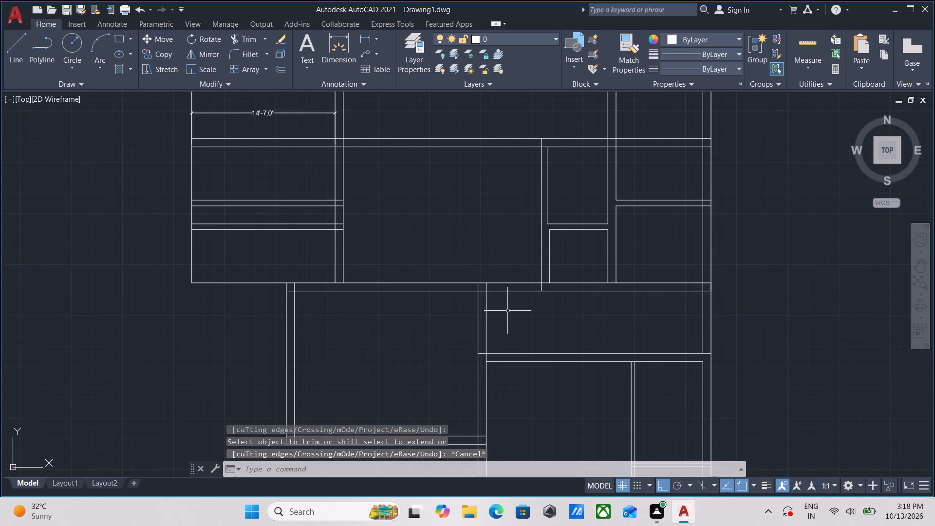
# Trim both lines of the upper rooms' bottom wall between the extended left wall and the small rooms' left partition.
pyautogui.scroll(2, 507, 311)
pyautogui.moveTo(507, 311); pyautogui.dragTo(502, 332, button='middle')
pyautogui.write('TR')
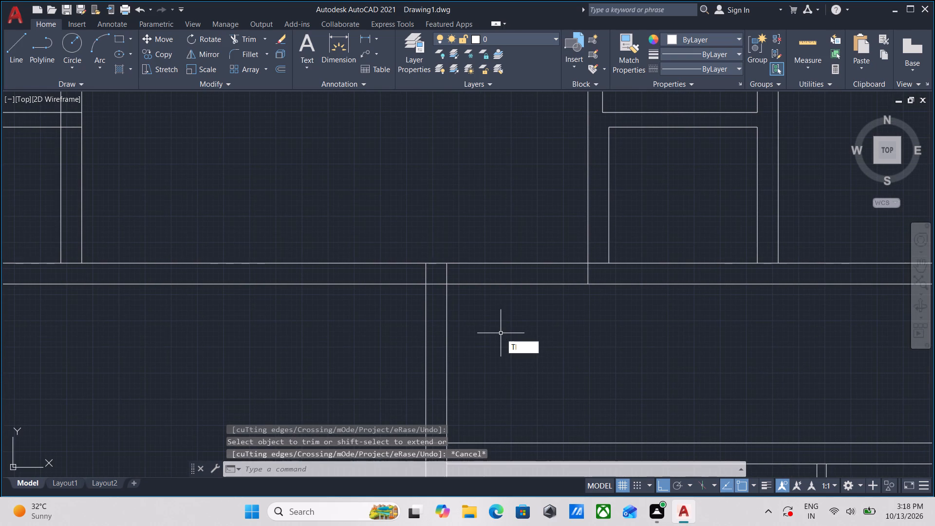
pyautogui.press('Return')
pyautogui.click(499, 334)
pyautogui.click(499, 195)
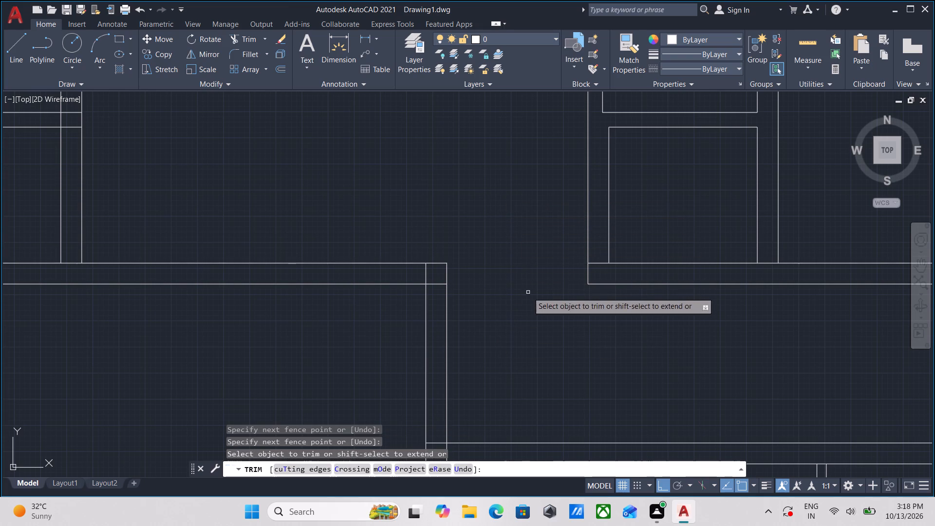
# Trim the stub of the bottom wall's upper line that crosses the small rooms' left partition at their lower corner.
pyautogui.scroll(1, 592, 252)
pyautogui.click(598, 257)
pyautogui.click(599, 286)
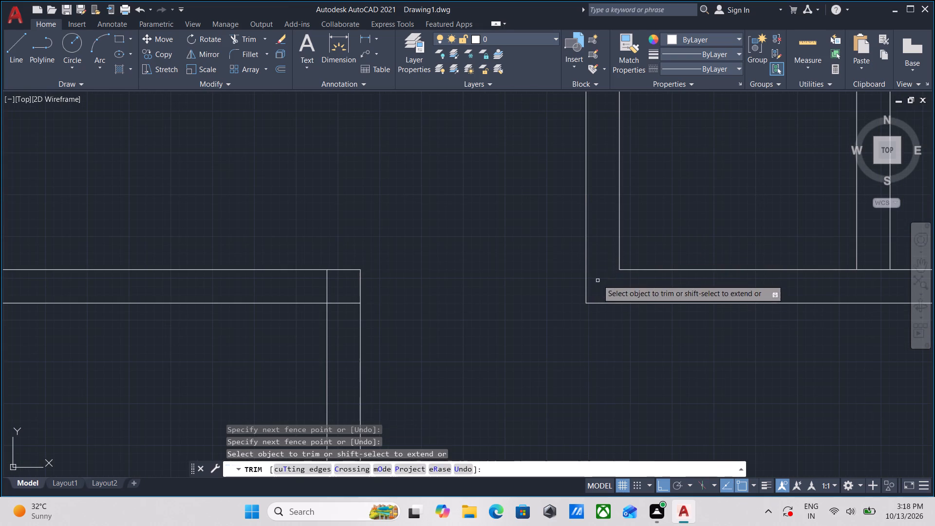
pyautogui.press('Escape')
# Trim both lines of the extended left wall between the upper rooms' bottom wall and the lower block's top wall.
pyautogui.scroll(-3, 467, 322)
pyautogui.moveTo(467, 327); pyautogui.dragTo(510, 276, button='middle')
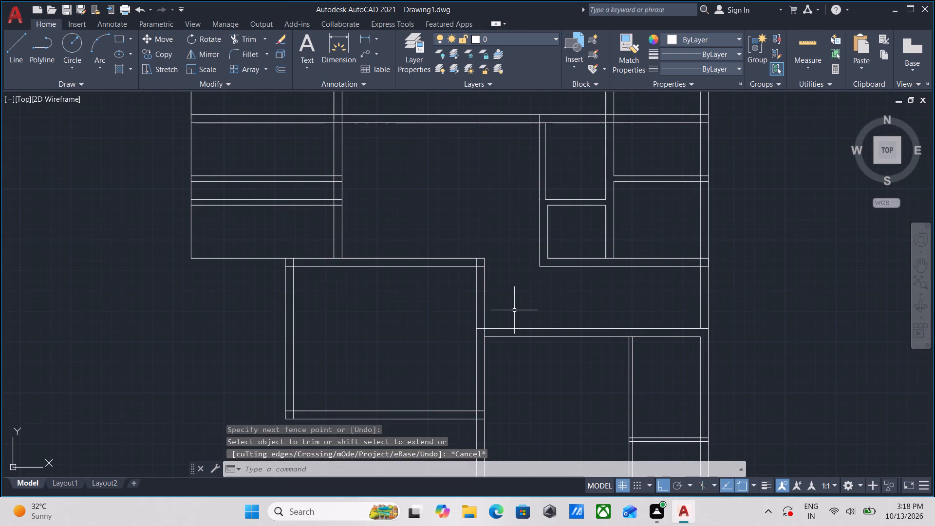
pyautogui.press('t')
pyautogui.press('r')
pyautogui.press('Return')
pyautogui.click(517, 311)
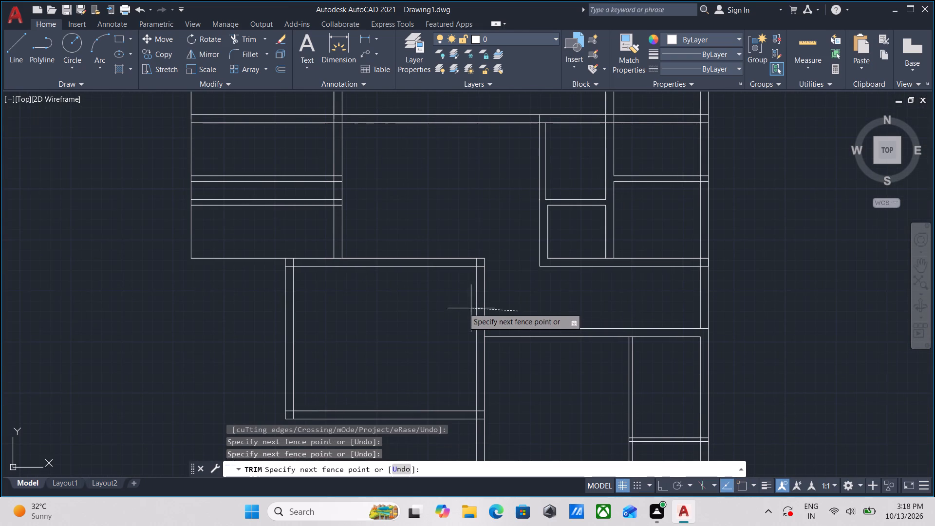
pyautogui.click(422, 306)
# Trim the leftover stubs inside the upper bottom wall's open end and inside the lower block's upper-left corner.
pyautogui.scroll(3, 475, 264)
pyautogui.click(493, 262)
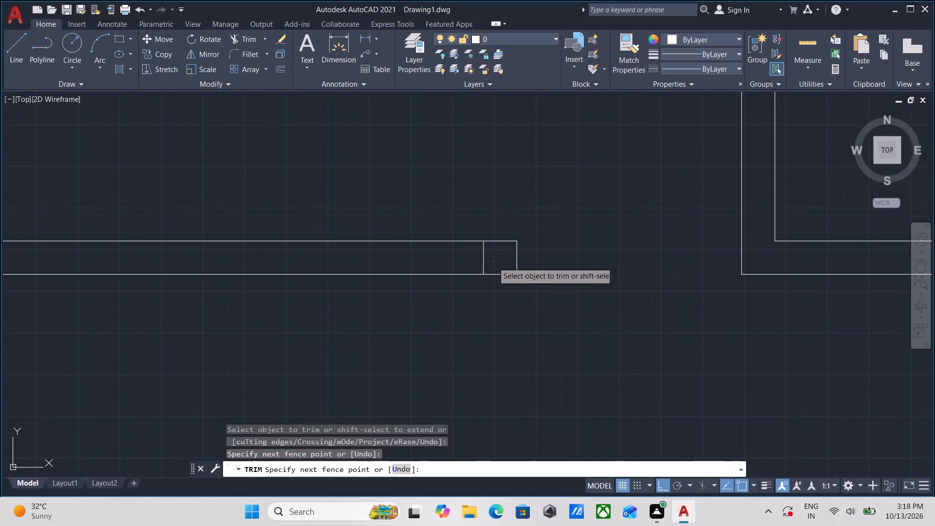
pyautogui.click(432, 264)
pyautogui.scroll(-3, 432, 264)
pyautogui.scroll(2, 466, 398)
pyautogui.click(458, 343)
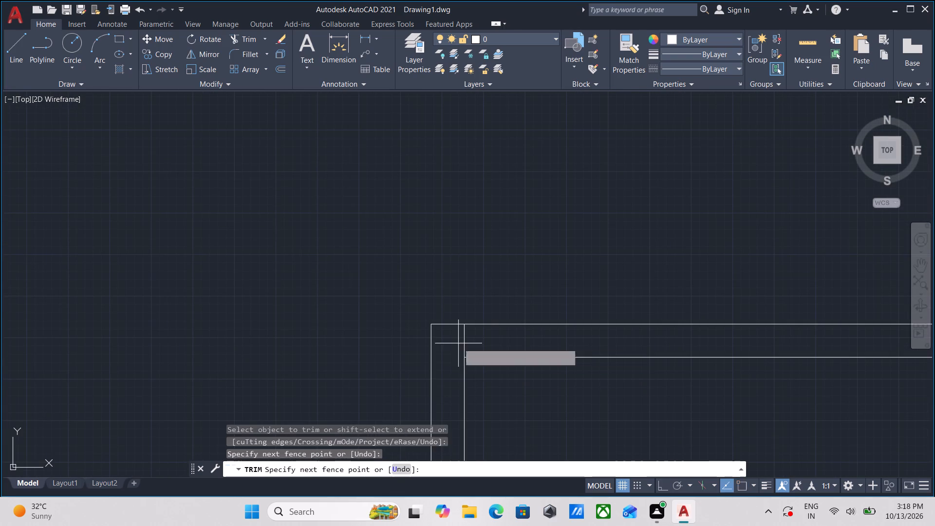
pyautogui.click(508, 336)
pyautogui.scroll(-3, 508, 336)
pyautogui.press('Escape')
pyautogui.scroll(-1, 499, 310)
pyautogui.moveTo(499, 312); pyautogui.dragTo(504, 329, button='middle')
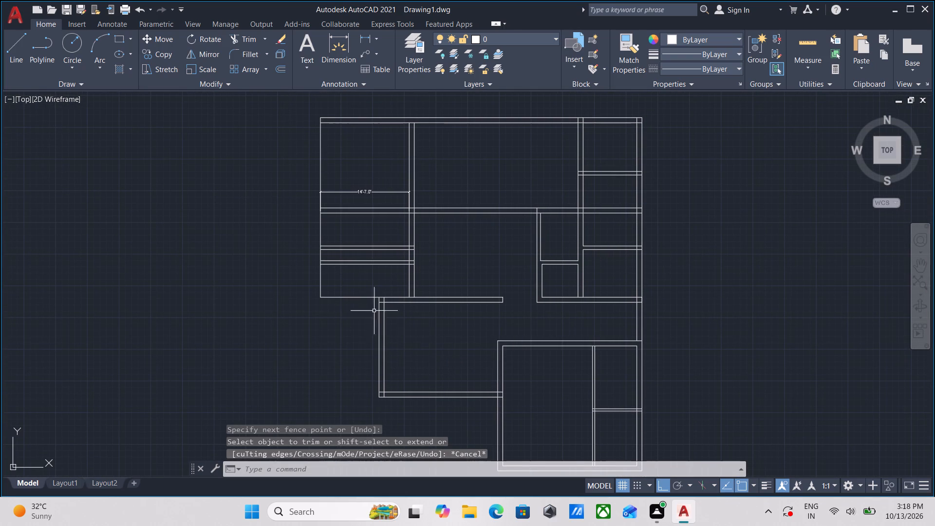
# Erase the four lines of the two thin horizontal partitions in the lower part of the 14'-7" wide left room.
pyautogui.scroll(1, 377, 277)
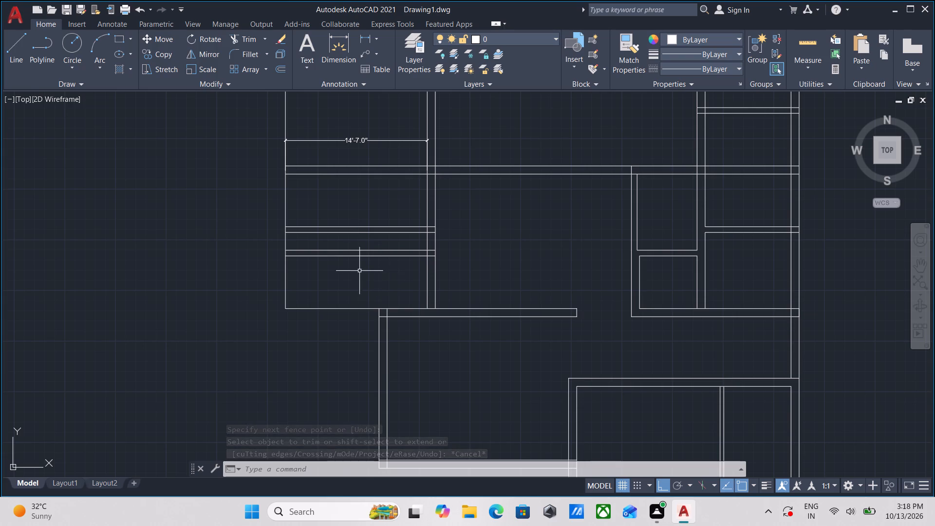
pyautogui.click(360, 275)
pyautogui.click(334, 208)
pyautogui.rightClick(334, 208)
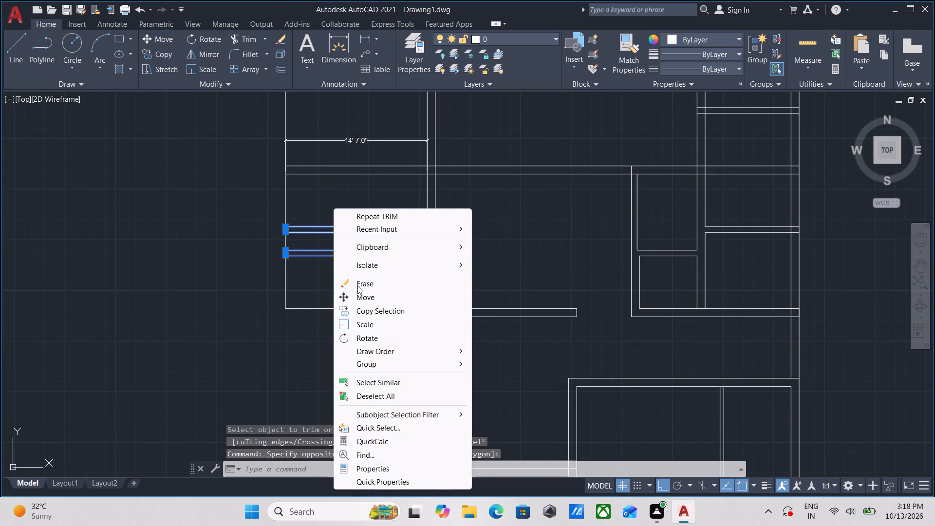
pyautogui.click(358, 285)
# Trim both lines of the middle horizontal wall where they cross the left room.
pyautogui.moveTo(361, 252); pyautogui.dragTo(356, 348, button='middle')
pyautogui.moveTo(379, 315); pyautogui.dragTo(388, 338, button='middle')
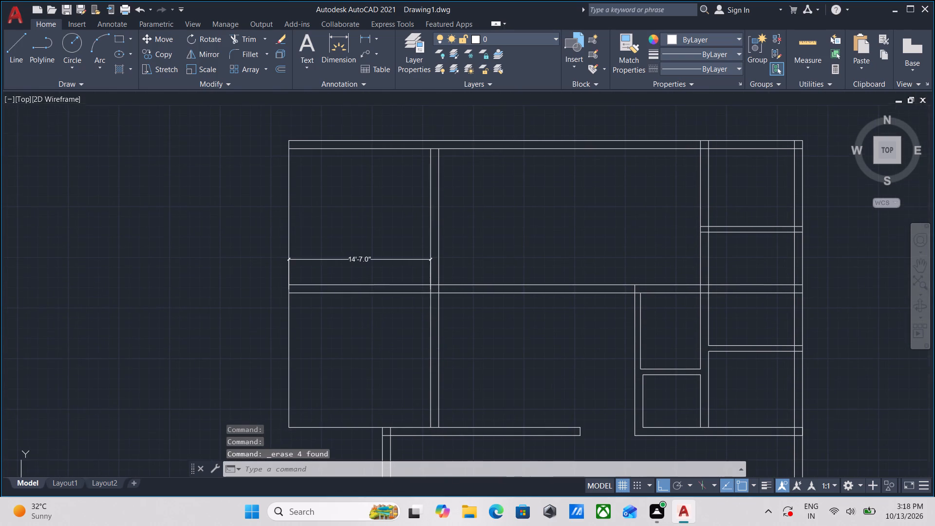
pyautogui.press('t')
pyautogui.press('r')
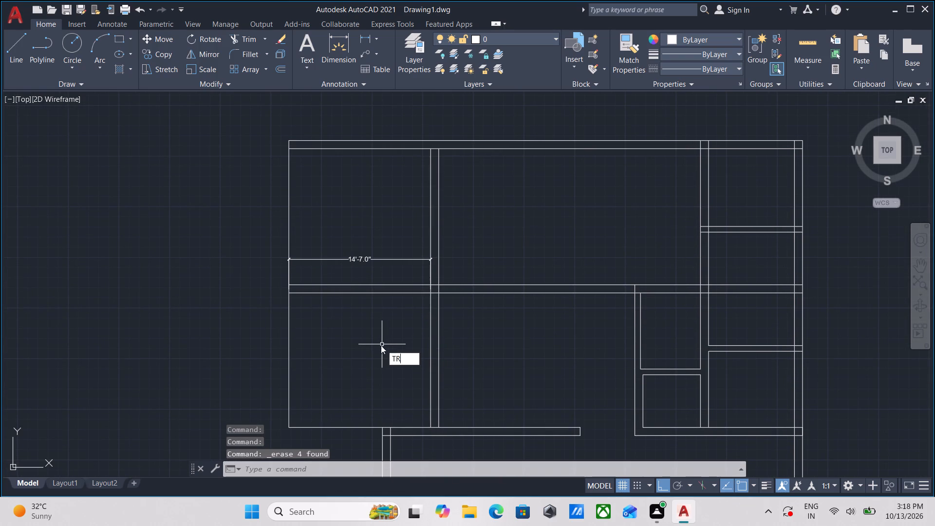
pyautogui.press('Return')
pyautogui.click(385, 327)
pyautogui.click(382, 268)
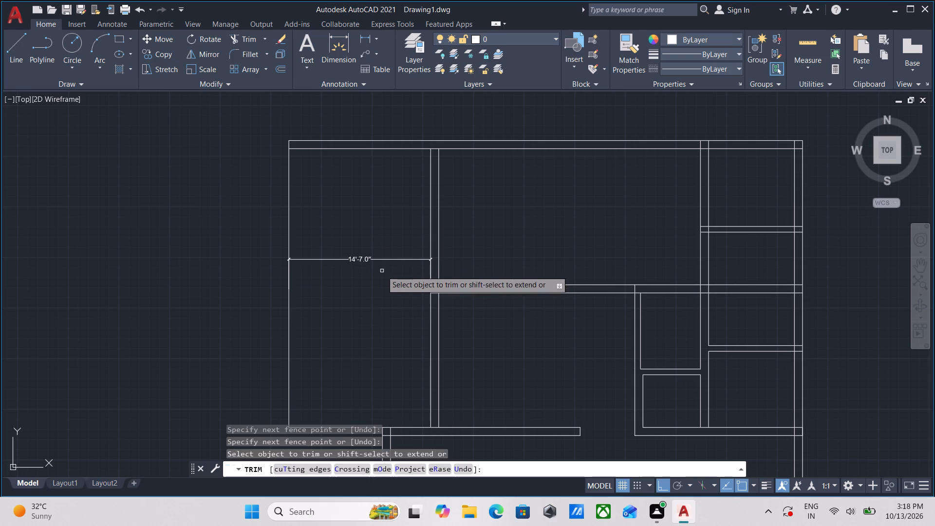
pyautogui.press('Escape')
# Trim the overlapping inner line stubs at the upper-left corner of the new room beside the lower block.
pyautogui.scroll(-2, 385, 277)
pyautogui.moveTo(369, 330); pyautogui.dragTo(380, 277, button='middle')
pyautogui.scroll(1, 394, 302)
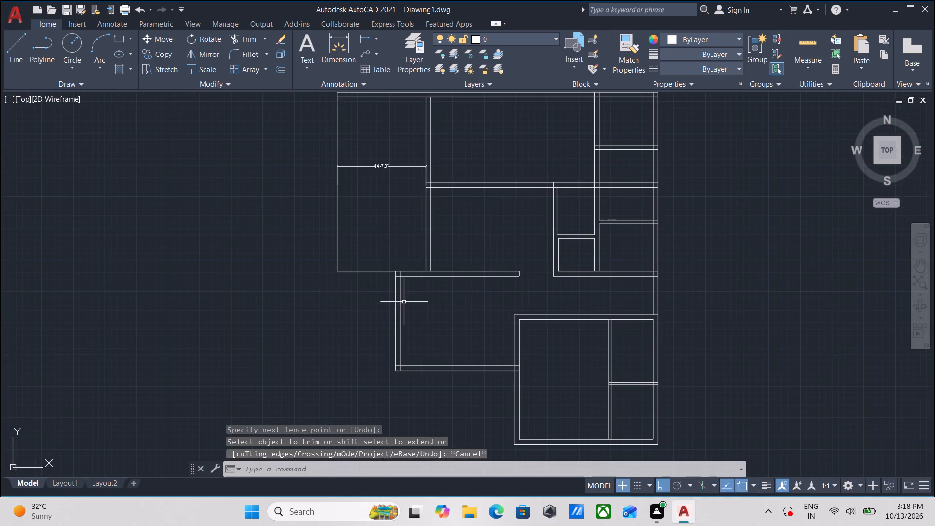
pyautogui.moveTo(419, 297); pyautogui.dragTo(429, 280, button='middle')
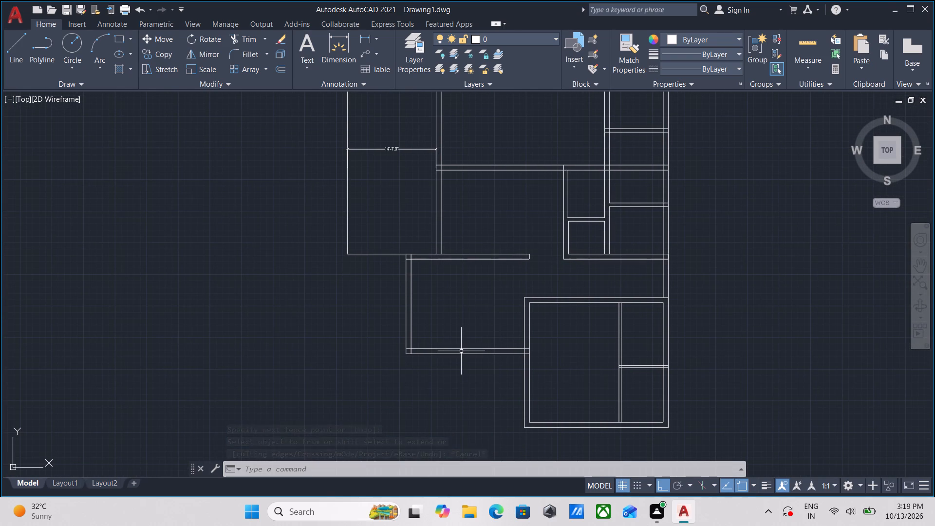
pyautogui.scroll(1, 67, 402)
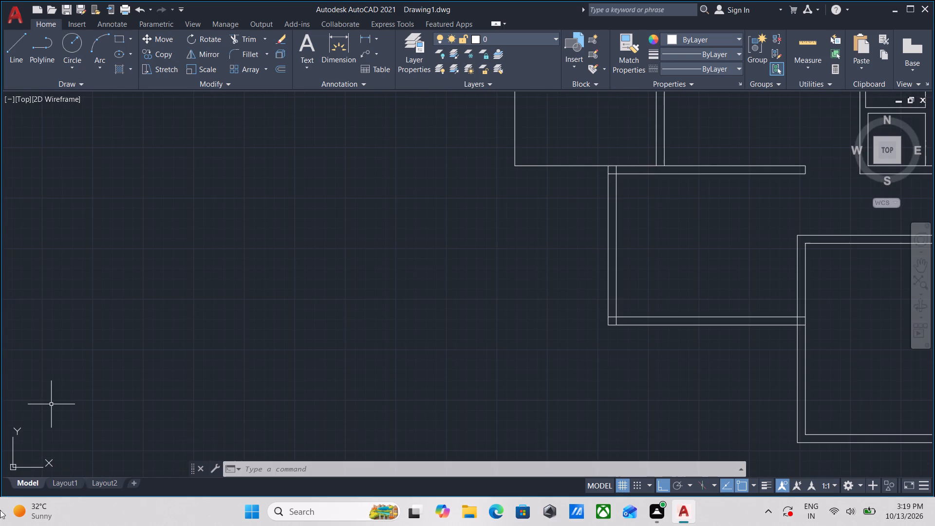
pyautogui.scroll(-2, 424, 345)
pyautogui.moveTo(410, 350); pyautogui.dragTo(314, 401, button='middle')
pyautogui.scroll(3, 439, 341)
pyautogui.moveTo(453, 338); pyautogui.dragTo(393, 358, button='middle')
pyautogui.middleClick(363, 364)
pyautogui.write('TR')
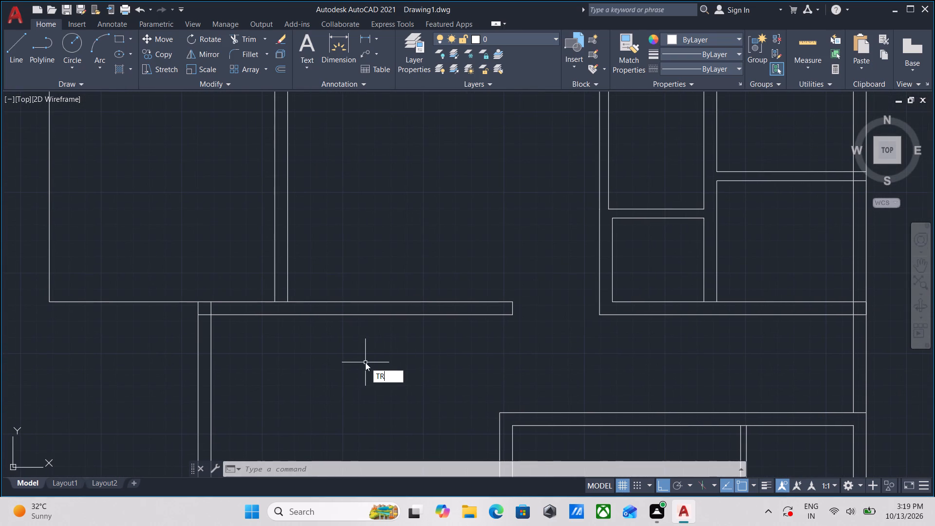
pyautogui.press('Return')
pyautogui.scroll(3, 229, 327)
pyautogui.click(191, 268)
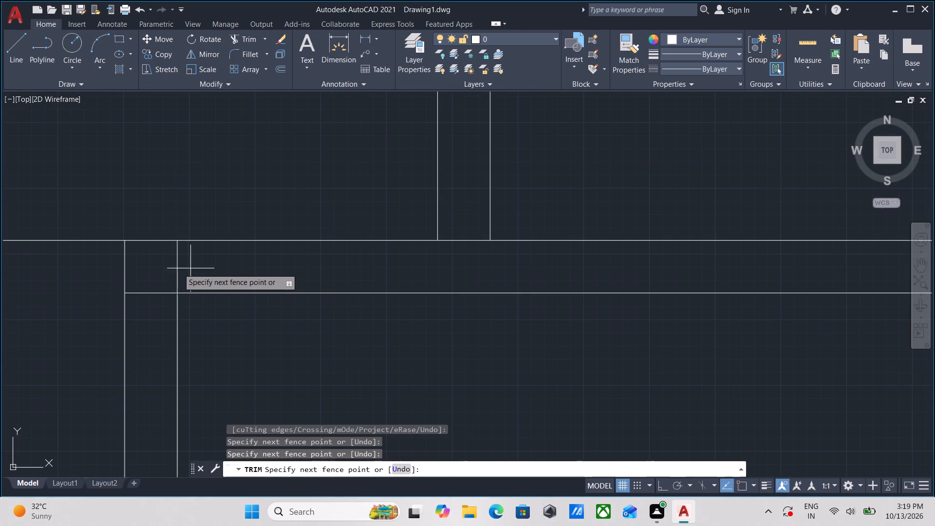
pyautogui.click(148, 264)
pyautogui.click(146, 273)
pyautogui.click(157, 332)
# Trim the overlapping inner line stubs at the new room's lower-left corner.
pyautogui.scroll(-4, 166, 317)
pyautogui.moveTo(242, 351); pyautogui.dragTo(241, 282, button='middle')
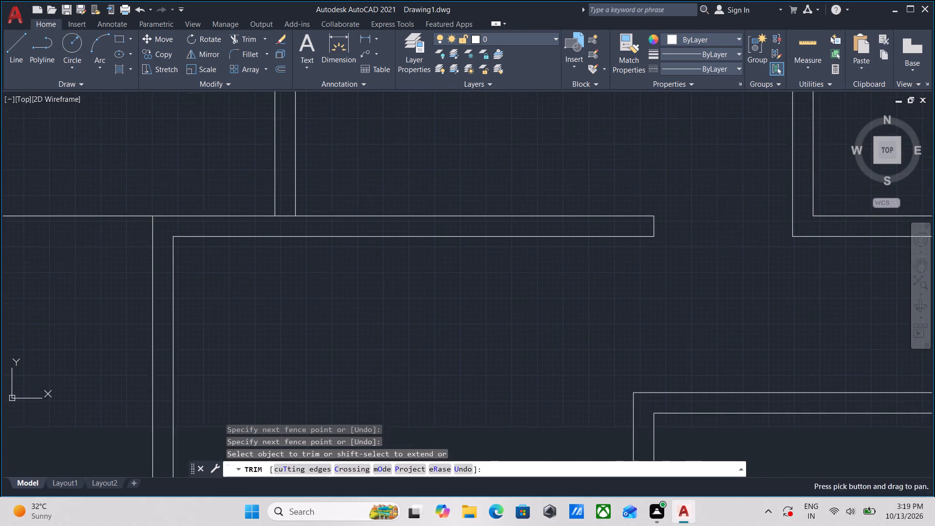
pyautogui.scroll(-3, 279, 328)
pyautogui.moveTo(280, 329); pyautogui.dragTo(284, 260, button='middle')
pyautogui.scroll(5, 280, 333)
pyautogui.click(203, 277)
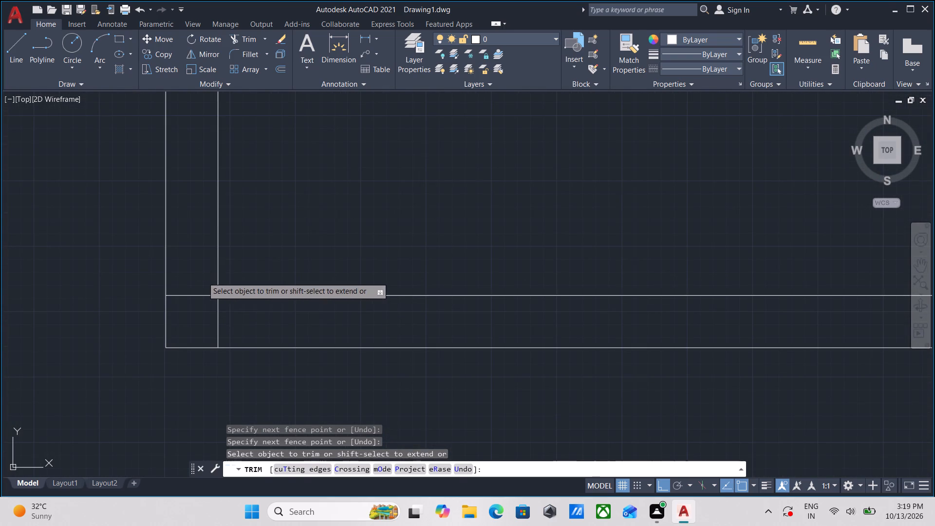
pyautogui.click(200, 311)
pyautogui.click(195, 320)
pyautogui.click(280, 319)
# Open the junction of the new room's bottom wall with the lower block's left wall by trimming the lines crossing it.
pyautogui.scroll(-4, 284, 317)
pyautogui.moveTo(395, 358); pyautogui.dragTo(358, 357, button='middle')
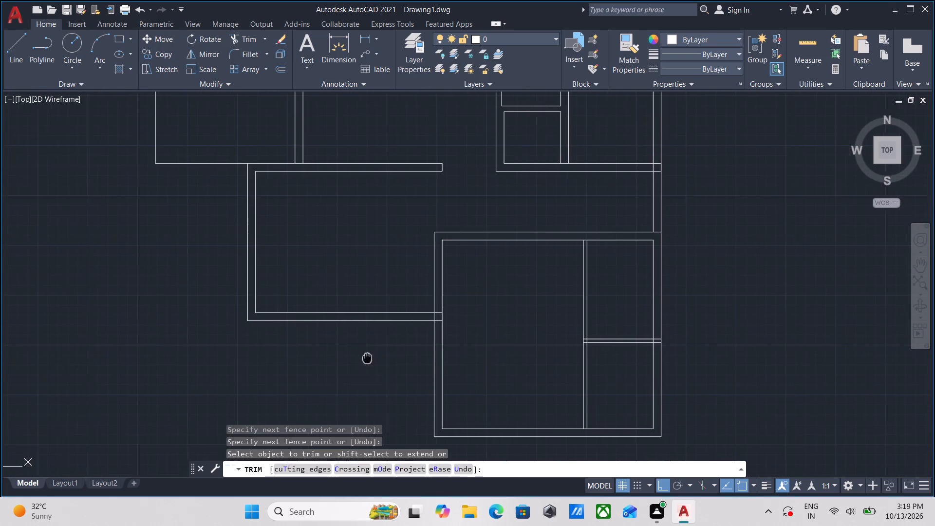
pyautogui.moveTo(358, 357); pyautogui.dragTo(355, 357, button='middle')
pyautogui.scroll(3, 419, 308)
pyautogui.click(411, 315)
pyautogui.click(416, 385)
pyautogui.click(415, 348)
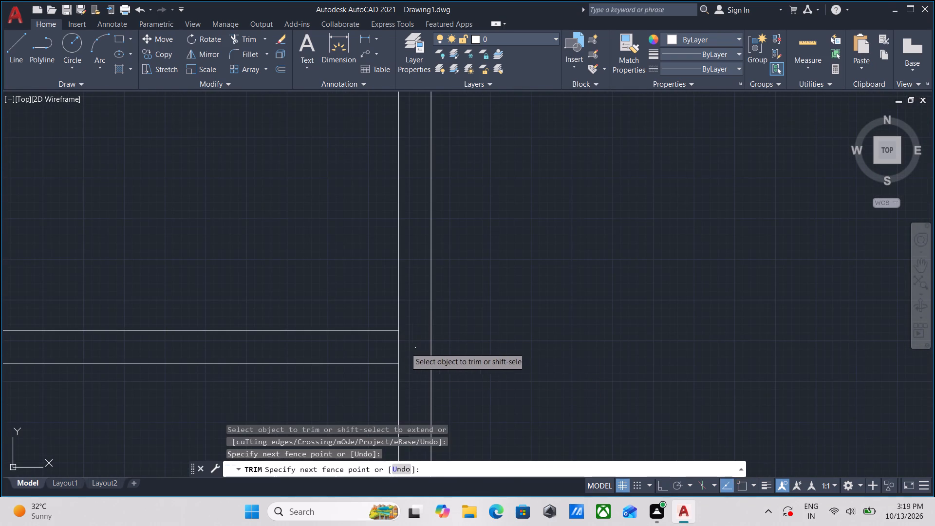
pyautogui.click(363, 344)
pyautogui.scroll(-3, 364, 343)
pyautogui.press('Escape')
# Trim the bottom wall's upper line between the two lines of the left room's right-hand wall.
pyautogui.scroll(-1, 318, 279)
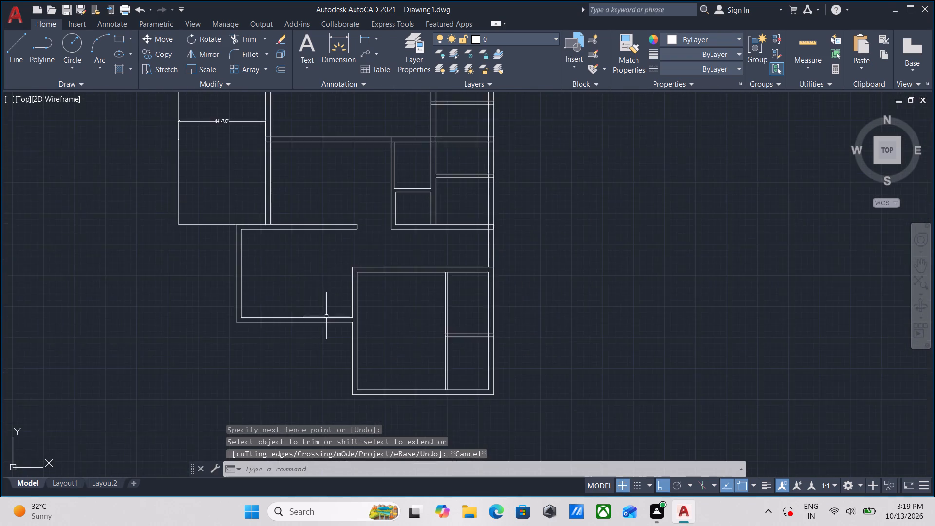
pyautogui.moveTo(335, 339); pyautogui.dragTo(340, 360, button='middle')
pyautogui.moveTo(287, 316); pyautogui.dragTo(300, 365, button='middle')
pyautogui.moveTo(295, 305); pyautogui.dragTo(293, 332, button='middle')
pyautogui.scroll(1, 293, 334)
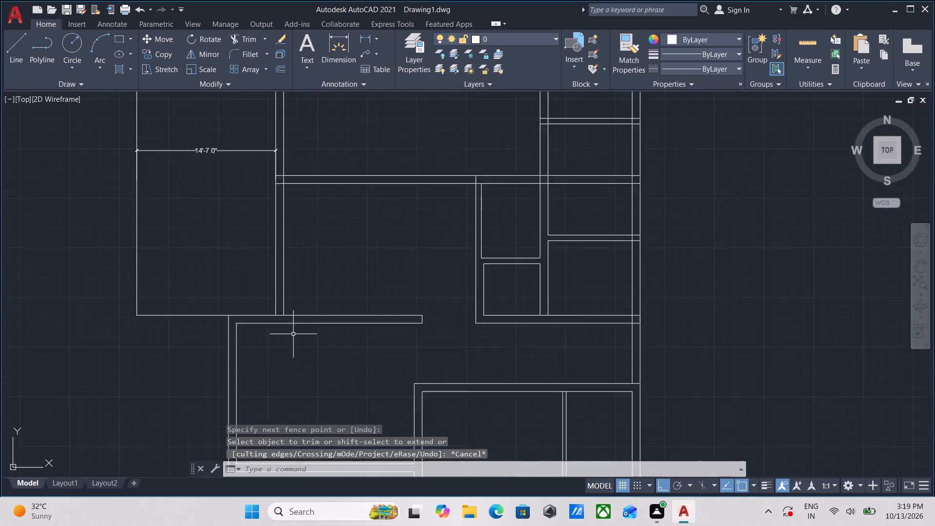
pyautogui.scroll(1, 293, 334)
pyautogui.write('TR')
pyautogui.press('Return')
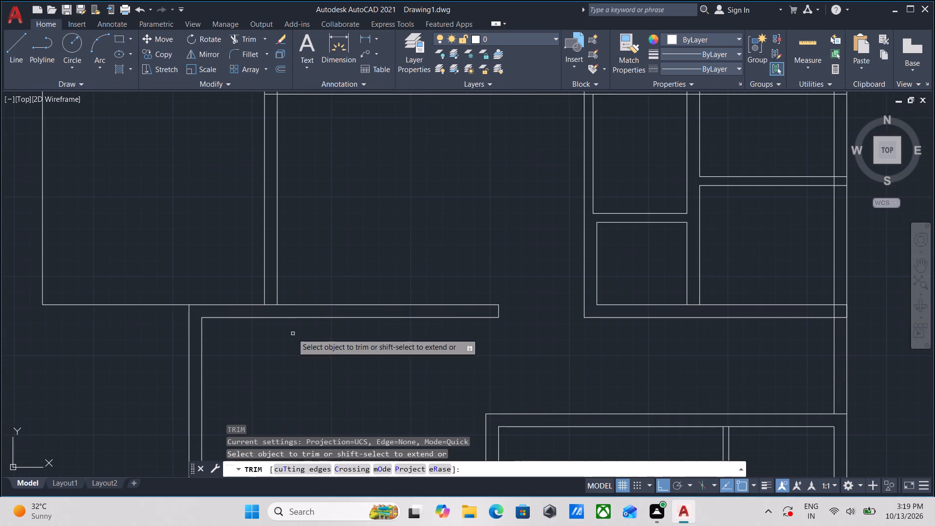
pyautogui.scroll(3, 260, 301)
pyautogui.click(308, 302)
pyautogui.click(298, 340)
pyautogui.scroll(-5, 298, 340)
pyautogui.press('Escape')
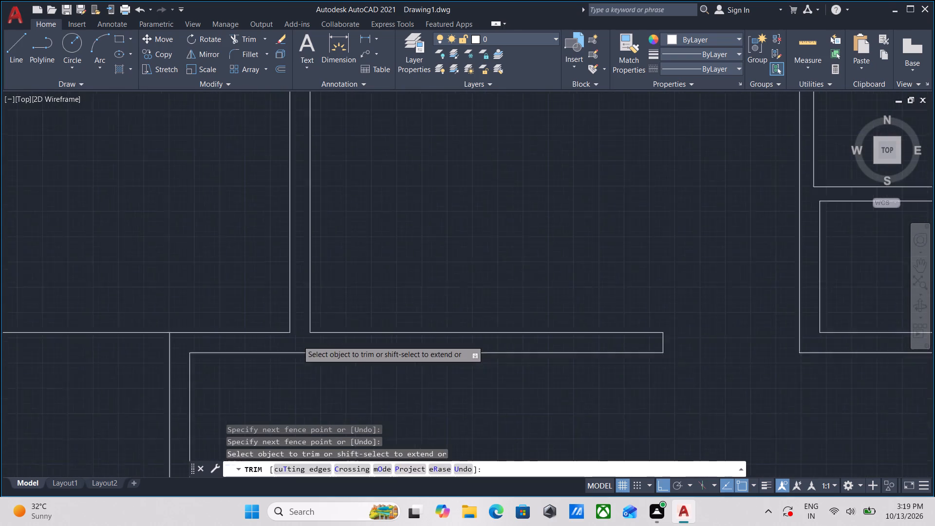
# Trim the crossing lines where the middle horizontal wall meets the left room's right-hand wall to form an open T-junction.
pyautogui.scroll(-1, 345, 361)
pyautogui.scroll(2, 335, 279)
pyautogui.moveTo(333, 289); pyautogui.dragTo(337, 334, button='middle')
pyautogui.moveTo(312, 310); pyautogui.dragTo(322, 345, button='middle')
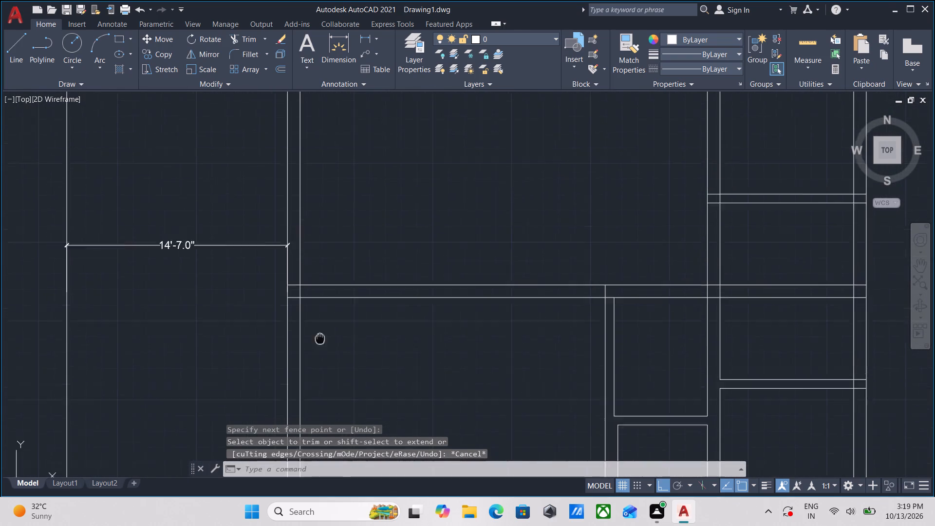
pyautogui.moveTo(322, 345); pyautogui.dragTo(323, 350, button='middle')
pyautogui.write('TR')
pyautogui.press('Return')
pyautogui.scroll(3, 316, 337)
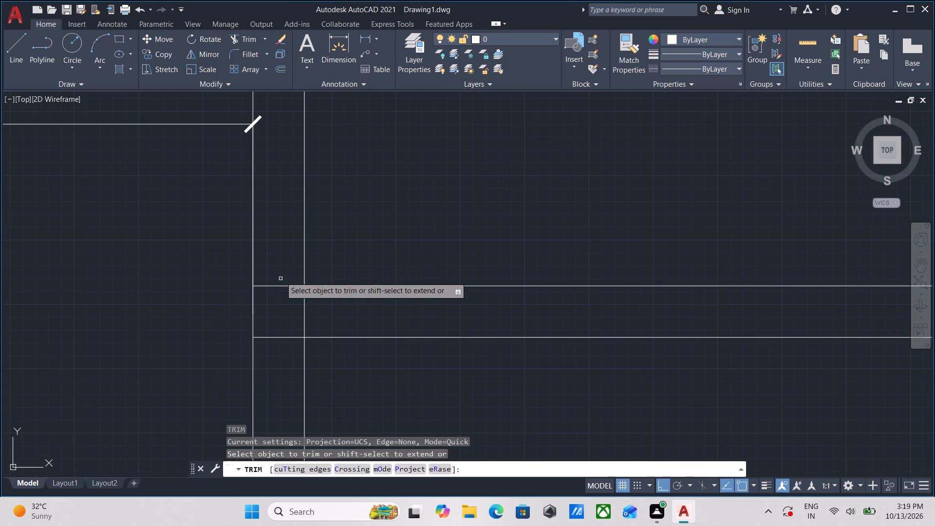
pyautogui.click(280, 265)
pyautogui.click(278, 381)
pyautogui.click(268, 317)
pyautogui.click(338, 313)
pyautogui.scroll(-5, 339, 314)
pyautogui.press('Escape')
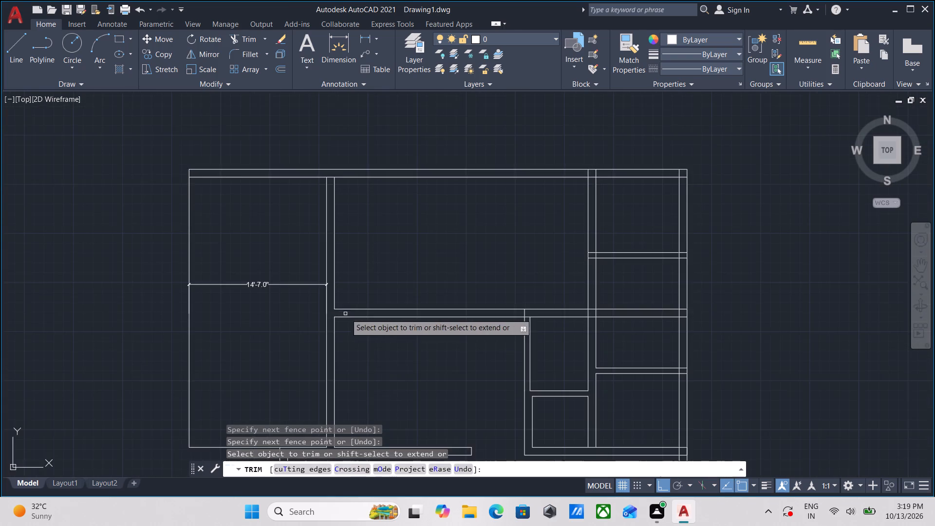
# Erase the 14'-7.0" dimension in the left room.
pyautogui.scroll(-3, 347, 314)
pyautogui.moveTo(367, 331); pyautogui.dragTo(366, 291, button='middle')
pyautogui.scroll(3, 315, 262)
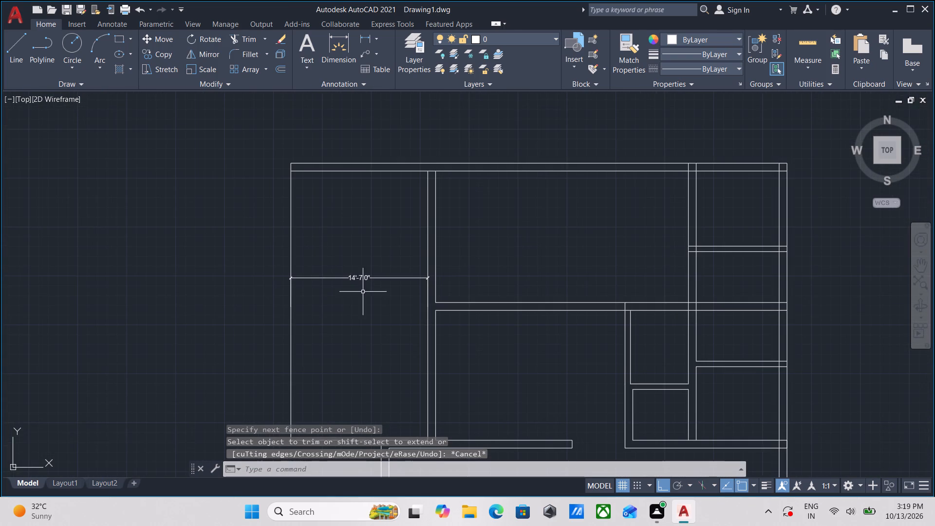
pyautogui.click(368, 296)
pyautogui.click(344, 263)
pyautogui.rightClick(344, 263)
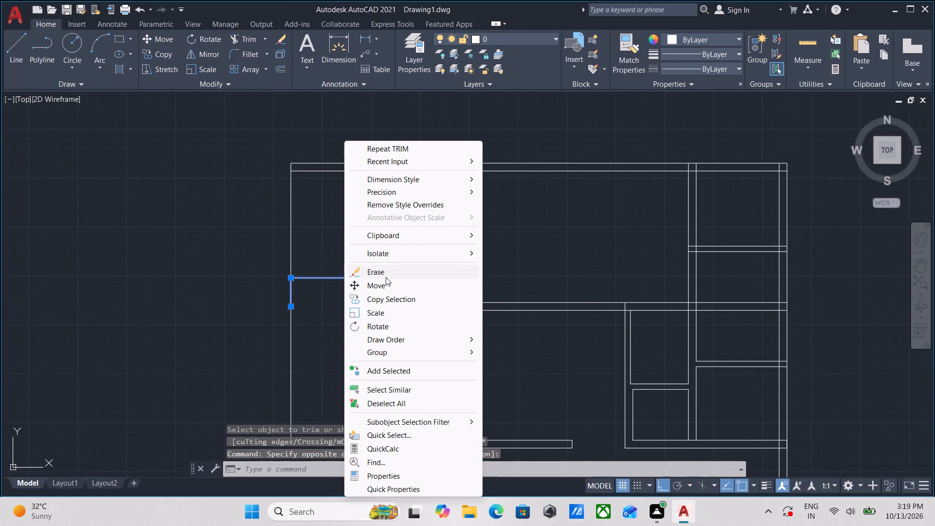
pyautogui.click(386, 277)
# Trim the top wall's inner line between the two lines of the left room's right-hand wall.
pyautogui.moveTo(386, 260); pyautogui.dragTo(379, 303, button='middle')
pyautogui.moveTo(442, 245); pyautogui.dragTo(439, 284, button='middle')
pyautogui.scroll(1, 418, 252)
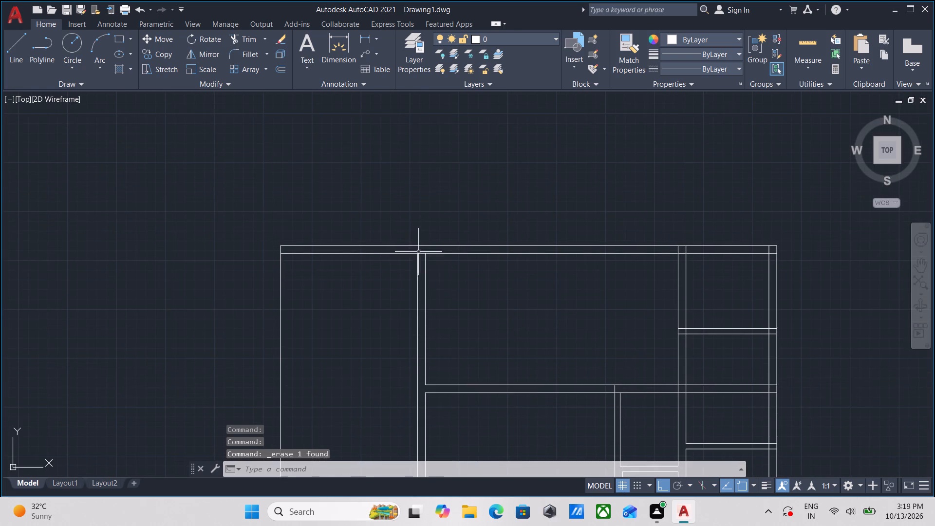
pyautogui.scroll(1, 418, 252)
pyautogui.write('TR')
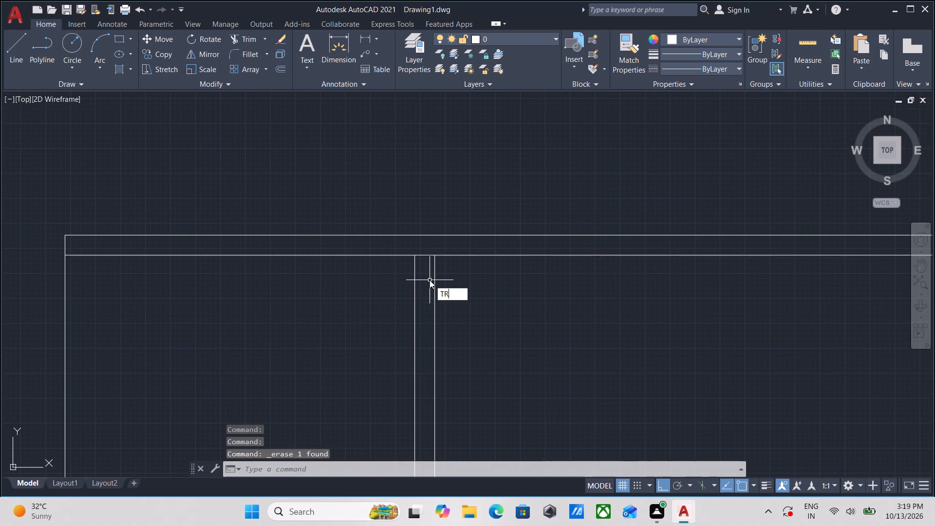
pyautogui.press('Return')
pyautogui.click(424, 266)
pyautogui.click(423, 251)
pyautogui.press('Escape')
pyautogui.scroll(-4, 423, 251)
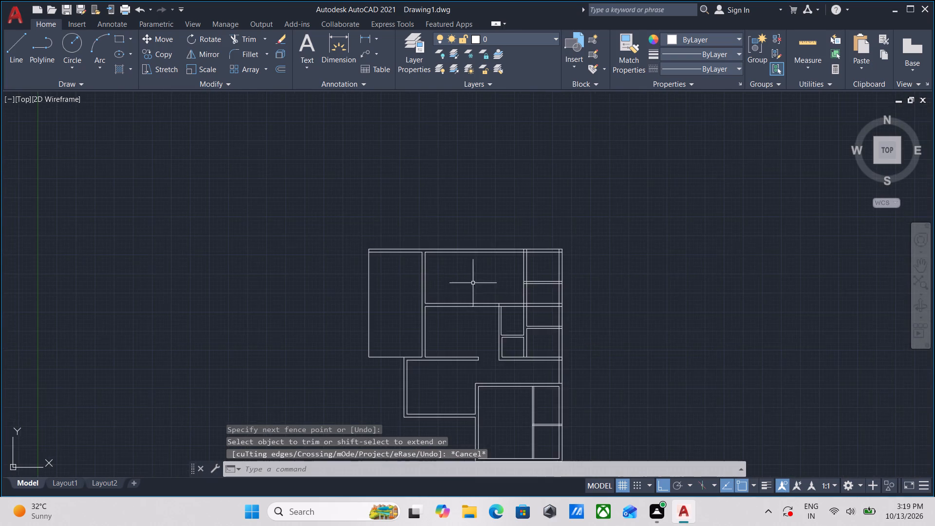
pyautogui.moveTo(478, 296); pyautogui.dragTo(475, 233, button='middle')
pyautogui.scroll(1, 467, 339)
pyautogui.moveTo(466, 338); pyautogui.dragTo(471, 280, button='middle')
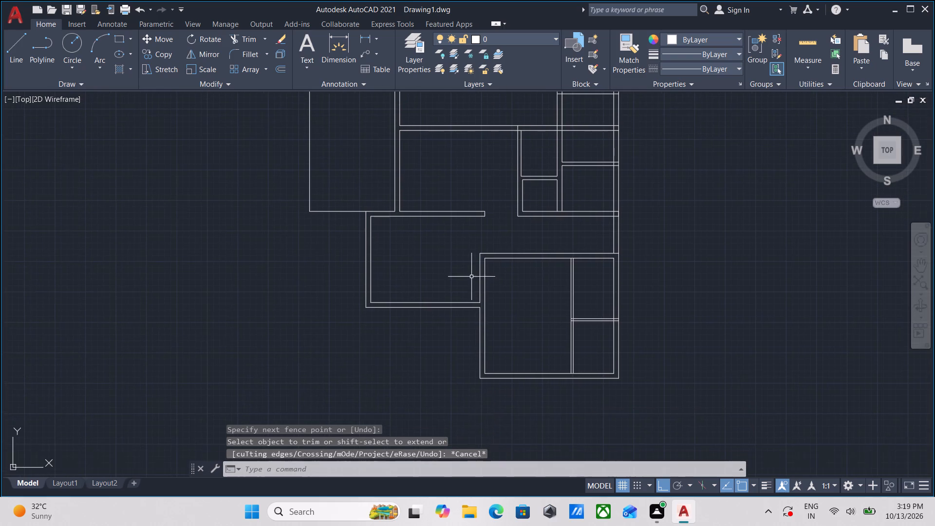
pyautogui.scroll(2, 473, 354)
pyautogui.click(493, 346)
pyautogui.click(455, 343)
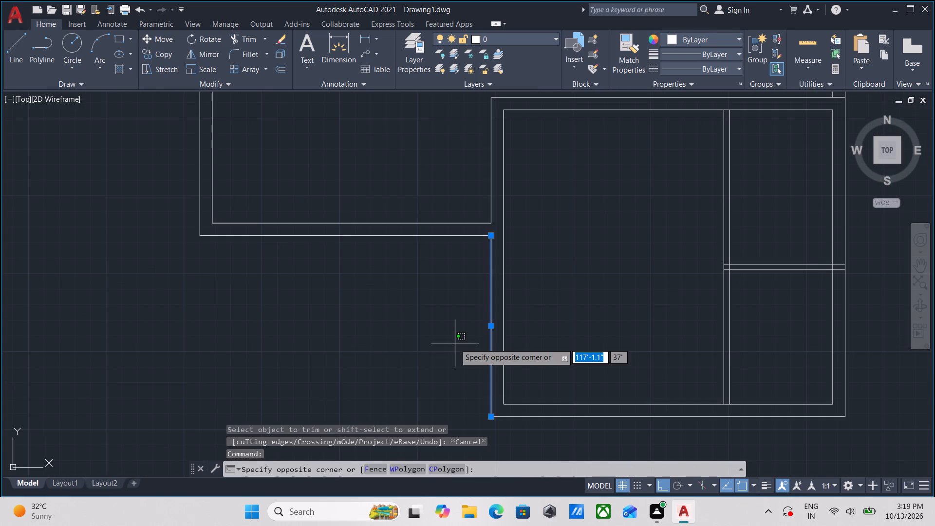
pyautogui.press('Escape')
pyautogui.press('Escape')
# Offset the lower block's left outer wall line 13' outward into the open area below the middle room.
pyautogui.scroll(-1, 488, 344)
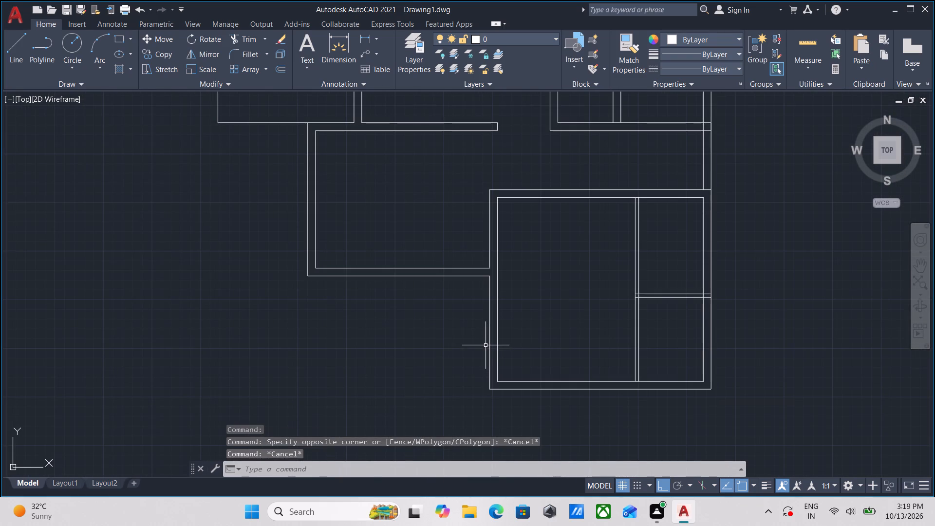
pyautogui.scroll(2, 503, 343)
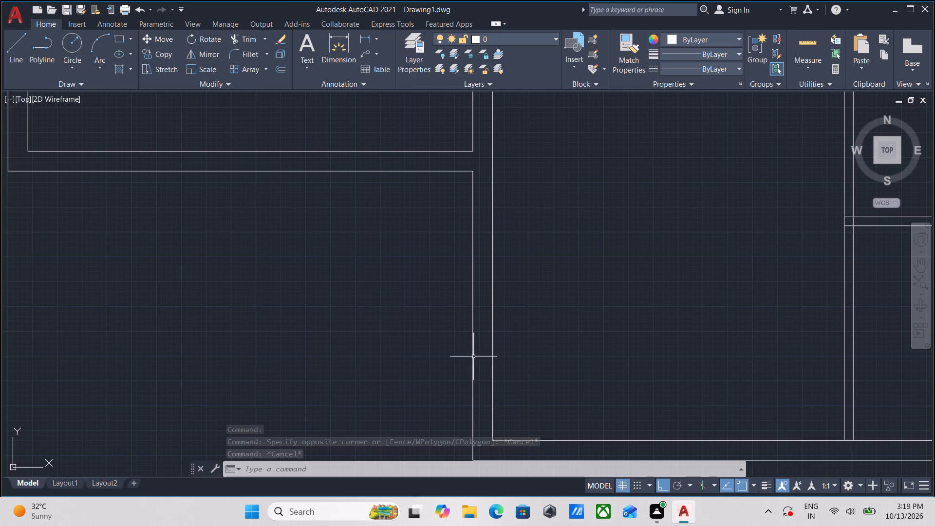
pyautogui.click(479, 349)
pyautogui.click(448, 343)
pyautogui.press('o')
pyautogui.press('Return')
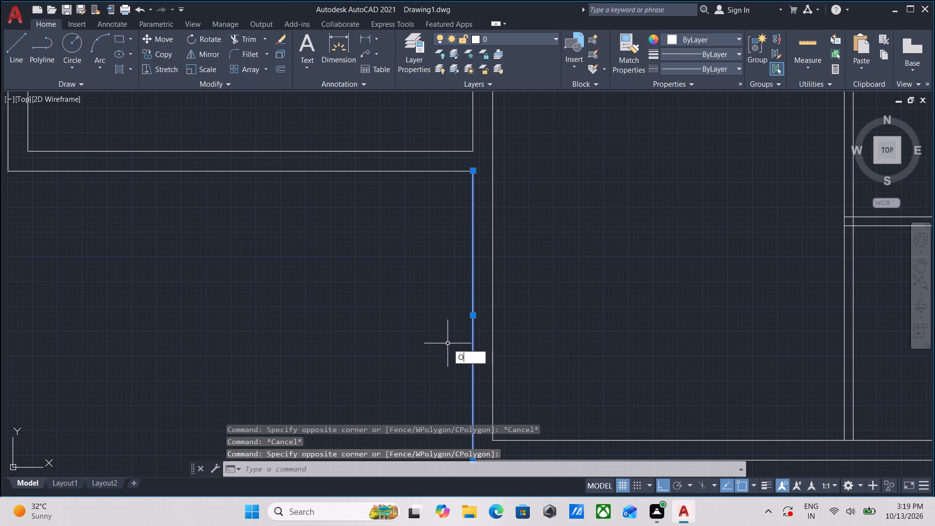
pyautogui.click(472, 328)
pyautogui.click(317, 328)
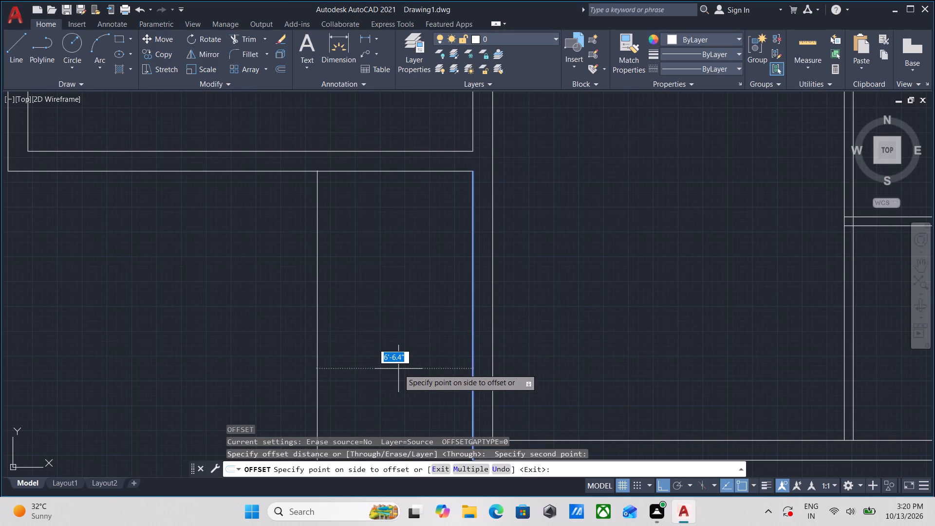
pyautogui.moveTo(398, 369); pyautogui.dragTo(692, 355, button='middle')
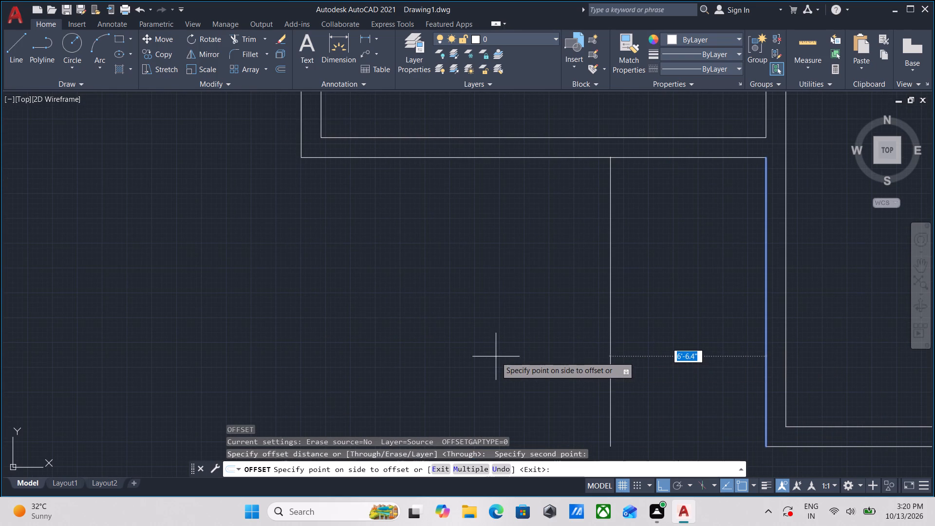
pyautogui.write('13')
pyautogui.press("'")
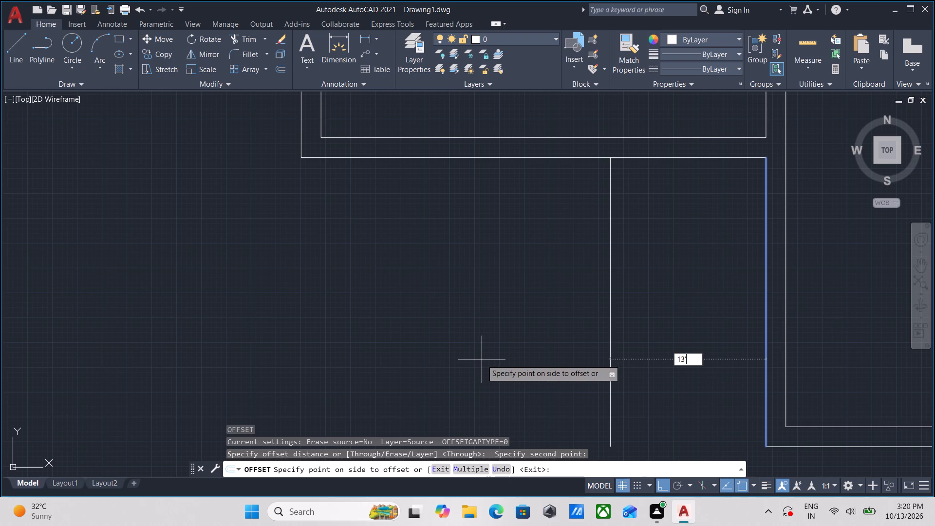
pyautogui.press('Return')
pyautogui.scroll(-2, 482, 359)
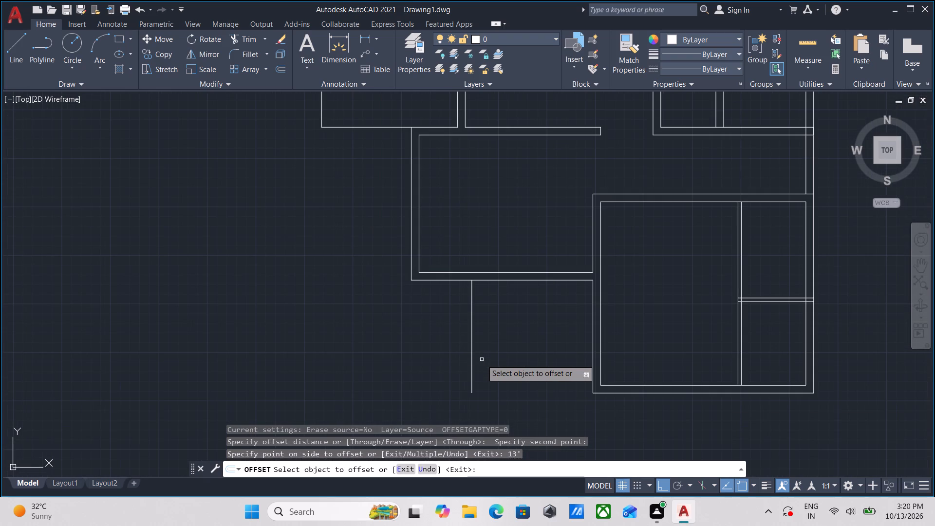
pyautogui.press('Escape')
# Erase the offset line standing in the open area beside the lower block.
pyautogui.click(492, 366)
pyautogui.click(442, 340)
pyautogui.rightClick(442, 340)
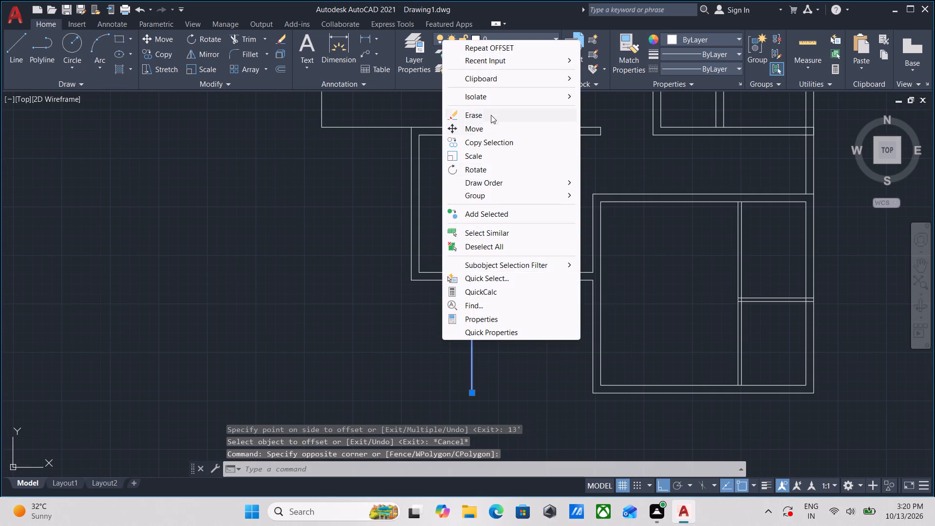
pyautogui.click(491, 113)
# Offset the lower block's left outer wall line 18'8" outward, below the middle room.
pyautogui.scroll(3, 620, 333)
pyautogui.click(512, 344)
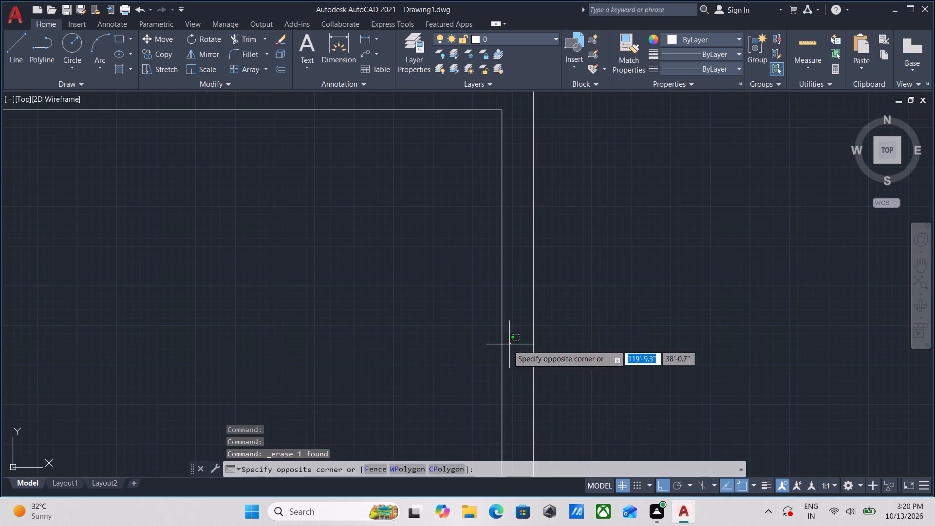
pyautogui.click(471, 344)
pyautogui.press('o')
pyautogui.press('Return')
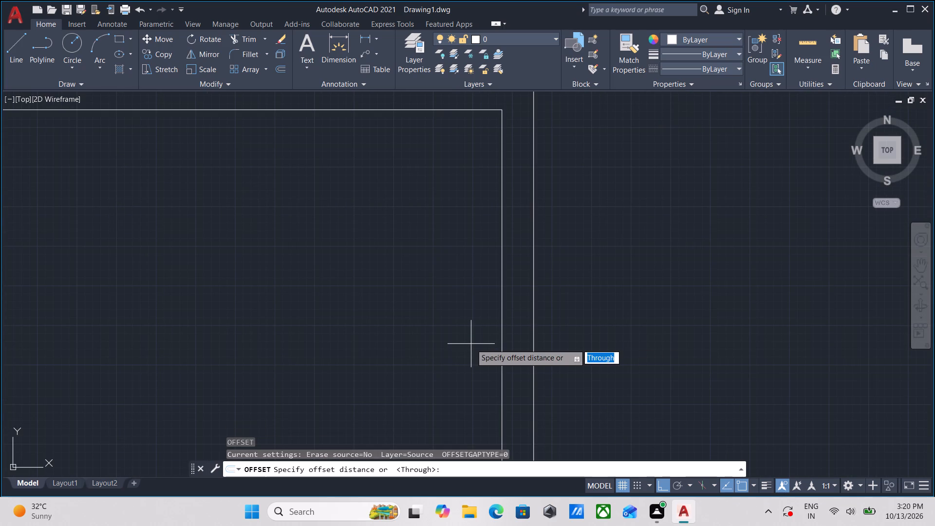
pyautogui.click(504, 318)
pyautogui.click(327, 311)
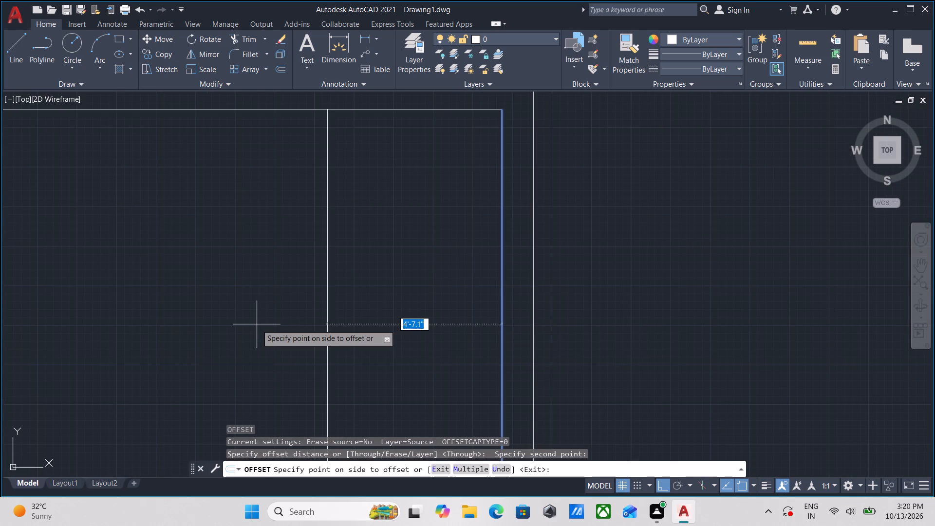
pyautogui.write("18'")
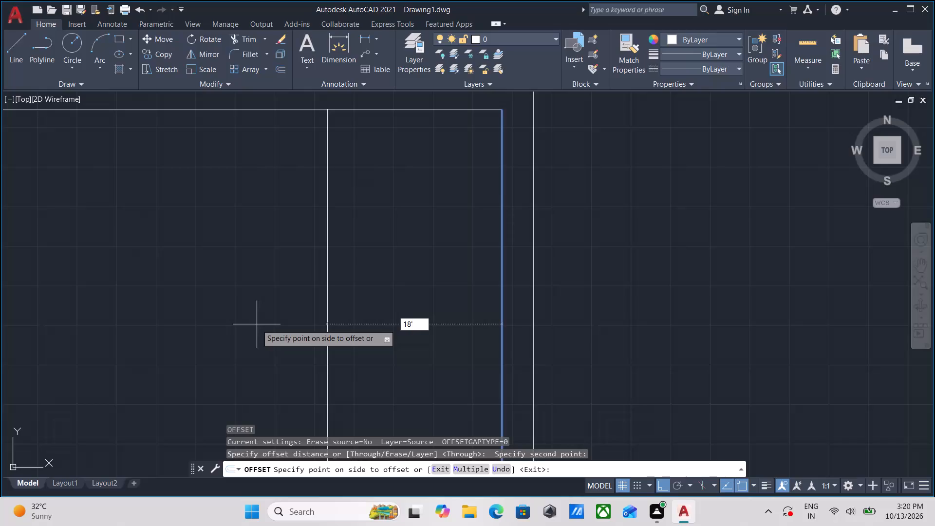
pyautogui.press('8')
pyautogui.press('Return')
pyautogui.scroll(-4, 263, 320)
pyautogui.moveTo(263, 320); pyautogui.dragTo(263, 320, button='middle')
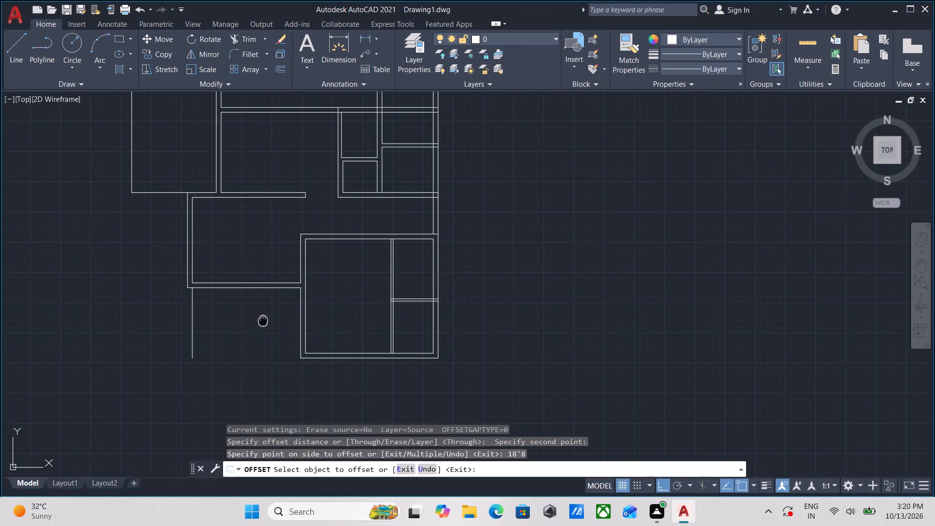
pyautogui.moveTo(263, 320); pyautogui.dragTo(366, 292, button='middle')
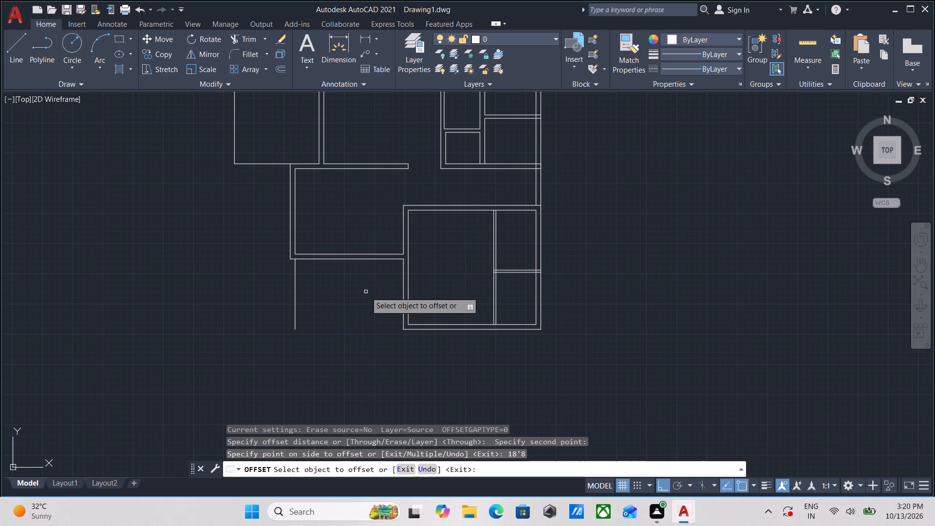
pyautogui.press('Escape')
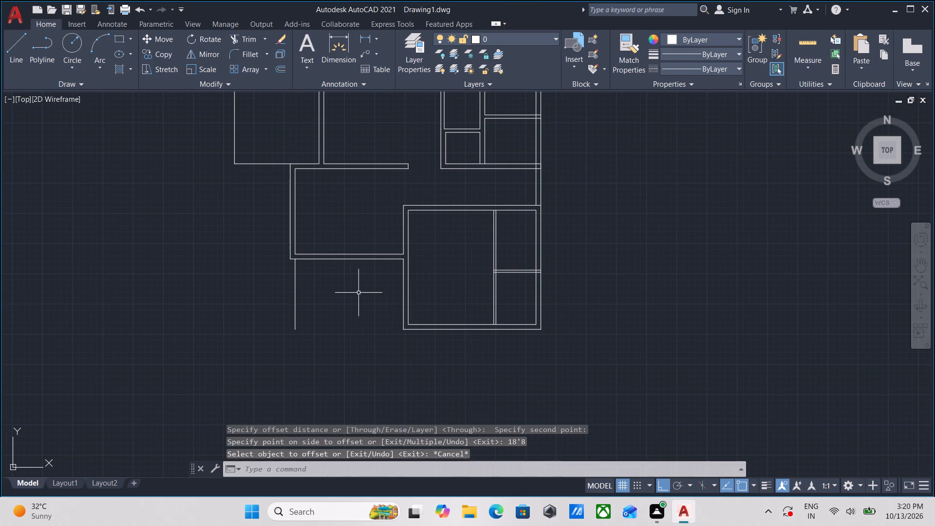
# Measure the open area between the offset line and the lower block's left wall, and the room above it.
pyautogui.scroll(1, 354, 283)
pyautogui.scroll(-1, 353, 282)
pyautogui.moveTo(361, 226); pyautogui.dragTo(374, 269, button='middle')
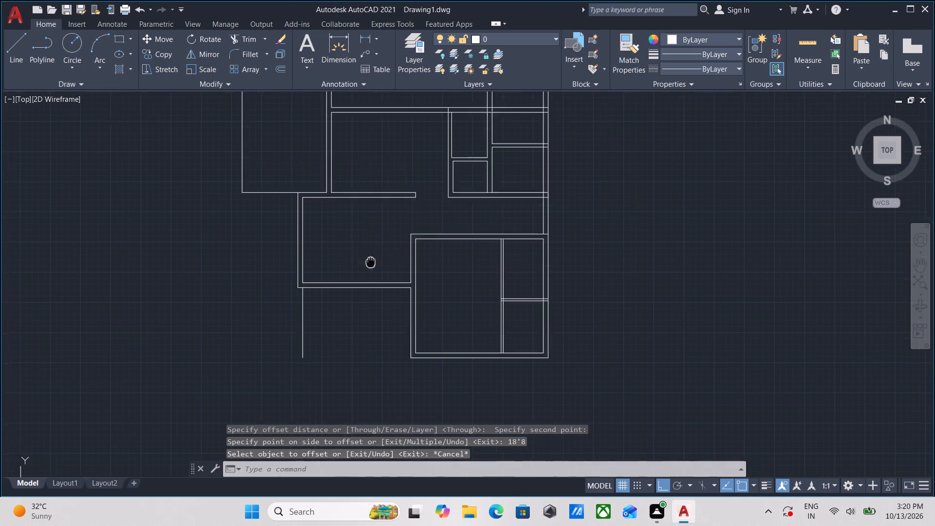
pyautogui.moveTo(374, 269); pyautogui.dragTo(387, 298, button='middle')
pyautogui.moveTo(382, 274); pyautogui.dragTo(389, 295, button='middle')
pyautogui.write('MEA')
pyautogui.press('Return')
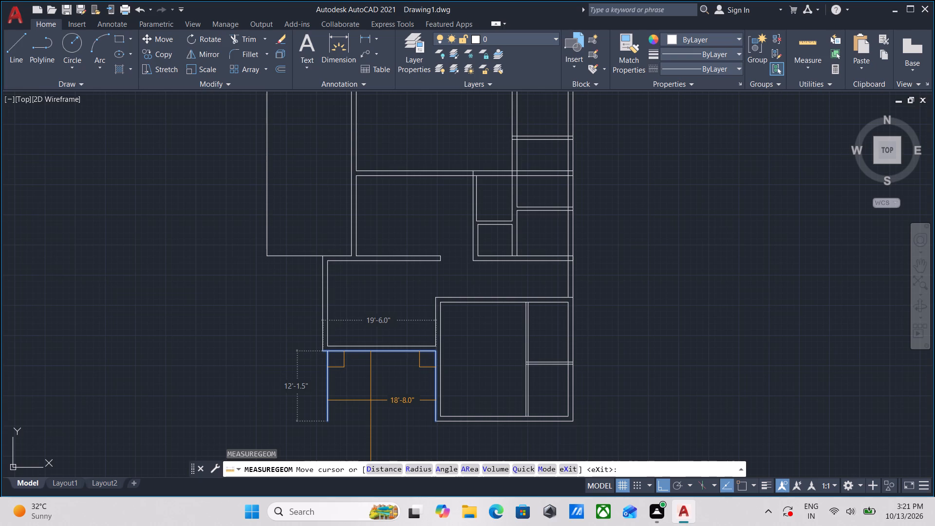
pyautogui.scroll(2, 376, 411)
pyautogui.press('Escape')
pyautogui.scroll(-2, 348, 391)
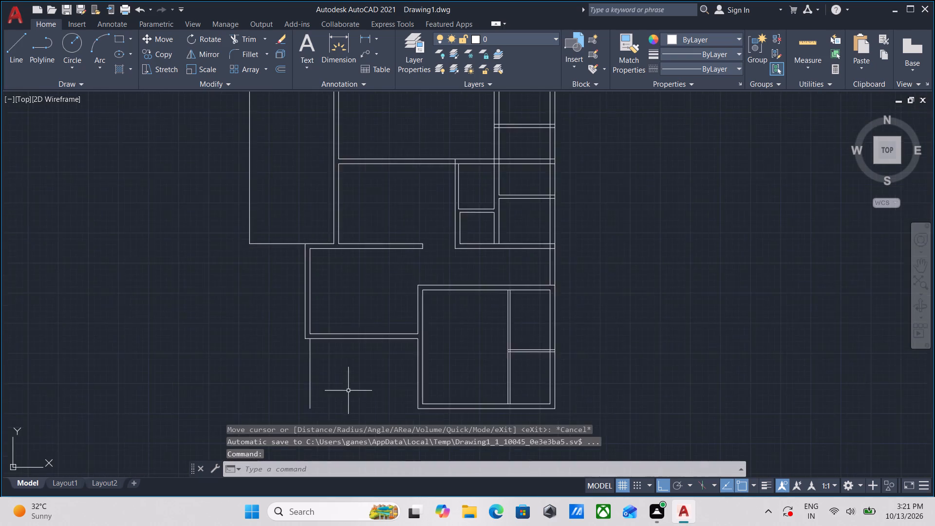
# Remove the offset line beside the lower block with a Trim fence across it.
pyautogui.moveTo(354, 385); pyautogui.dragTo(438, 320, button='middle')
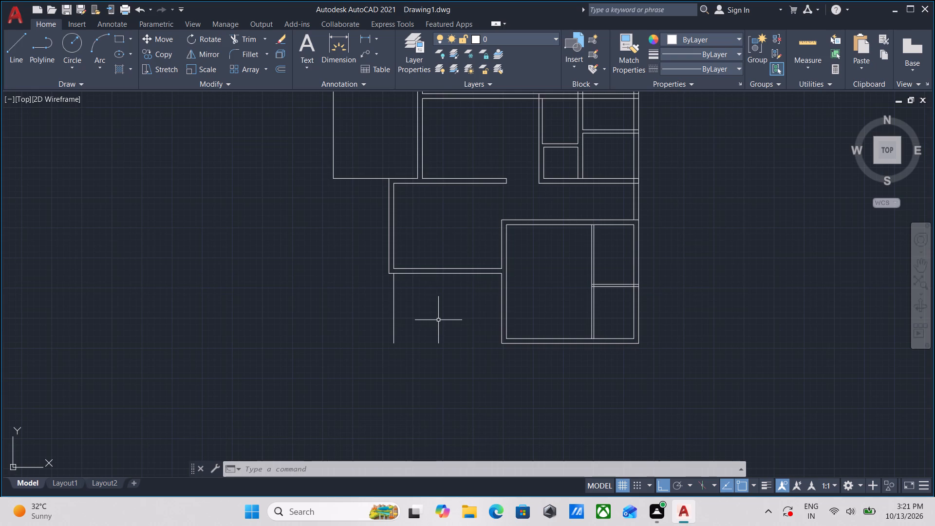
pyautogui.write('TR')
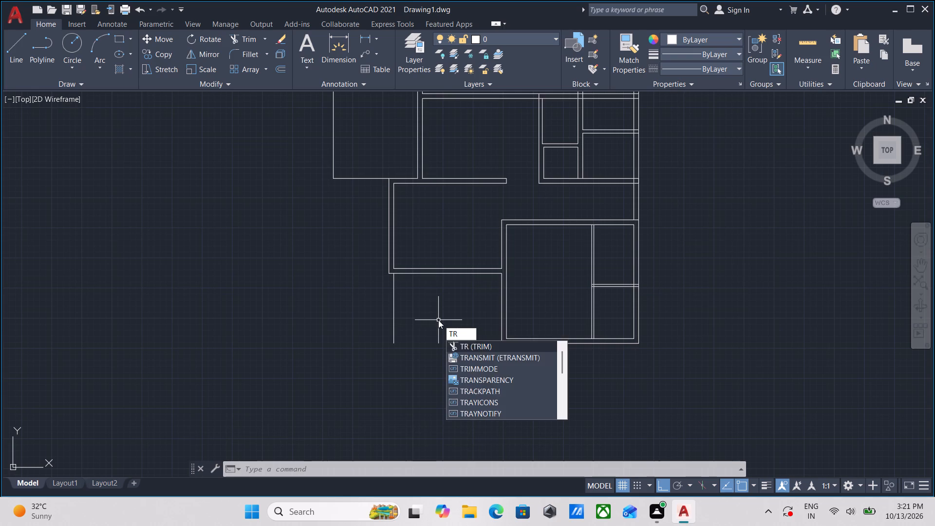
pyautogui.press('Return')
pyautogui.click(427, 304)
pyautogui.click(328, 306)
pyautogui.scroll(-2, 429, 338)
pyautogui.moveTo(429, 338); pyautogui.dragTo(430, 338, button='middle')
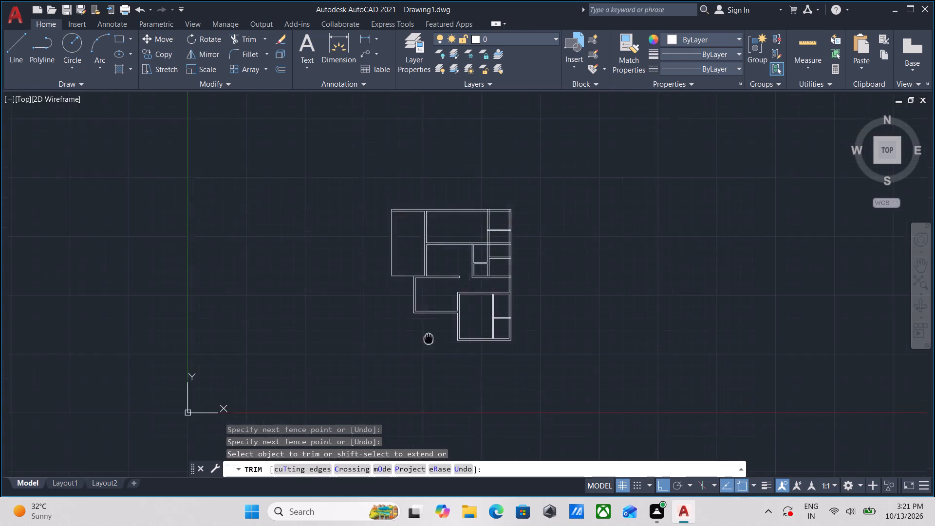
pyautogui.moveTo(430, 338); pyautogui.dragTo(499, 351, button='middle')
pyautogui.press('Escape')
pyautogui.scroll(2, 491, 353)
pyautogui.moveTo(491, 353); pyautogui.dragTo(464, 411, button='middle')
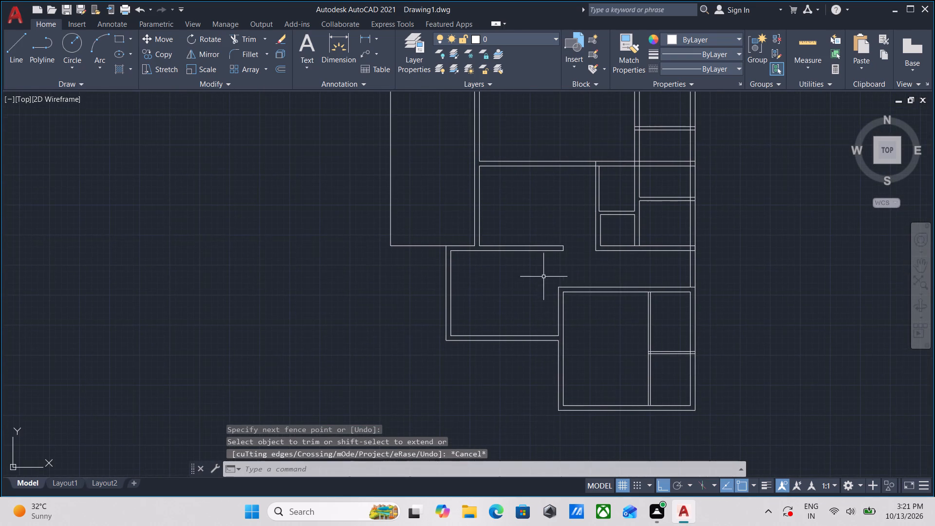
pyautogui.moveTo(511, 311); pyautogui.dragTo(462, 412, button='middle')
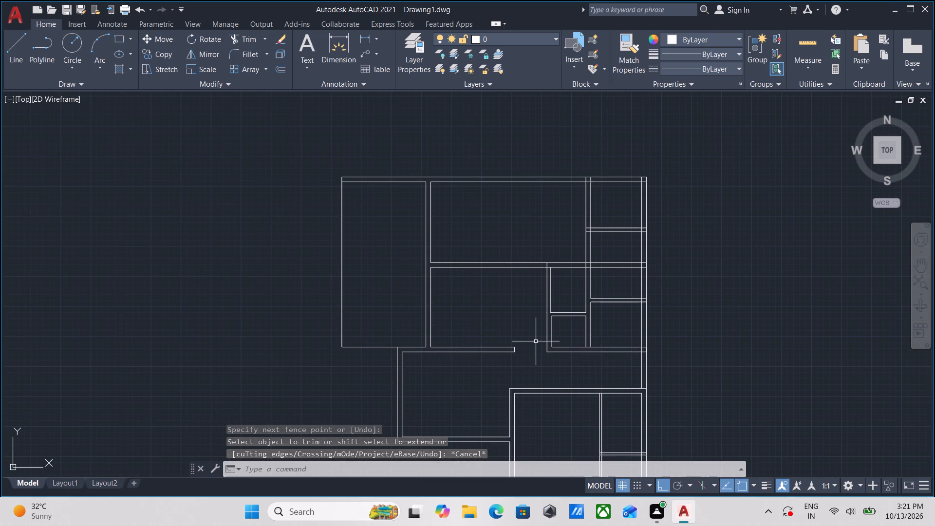
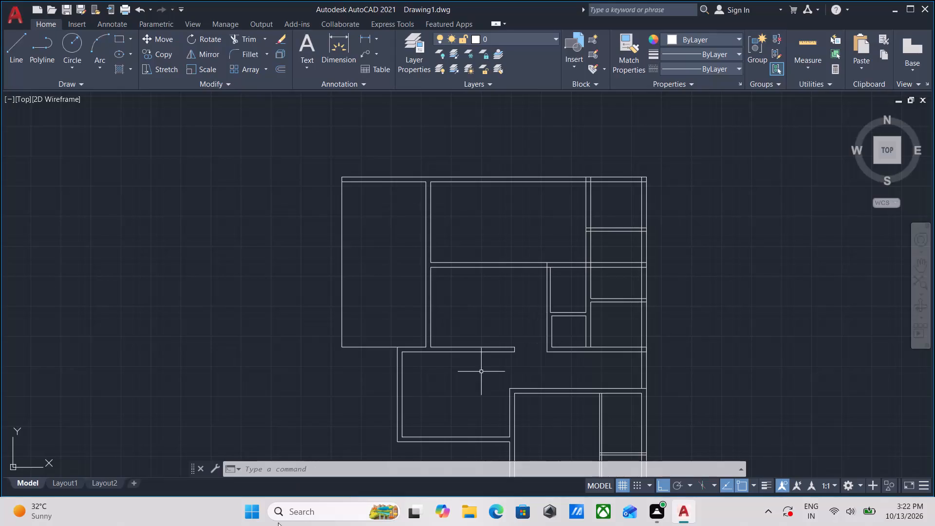
# Look over the whole floor plan, checking the wall junctions from the upper rooms down to the lower block.
pyautogui.scroll(2, 475, 351)
pyautogui.scroll(-2, 522, 351)
pyautogui.moveTo(512, 354); pyautogui.dragTo(520, 304, button='middle')
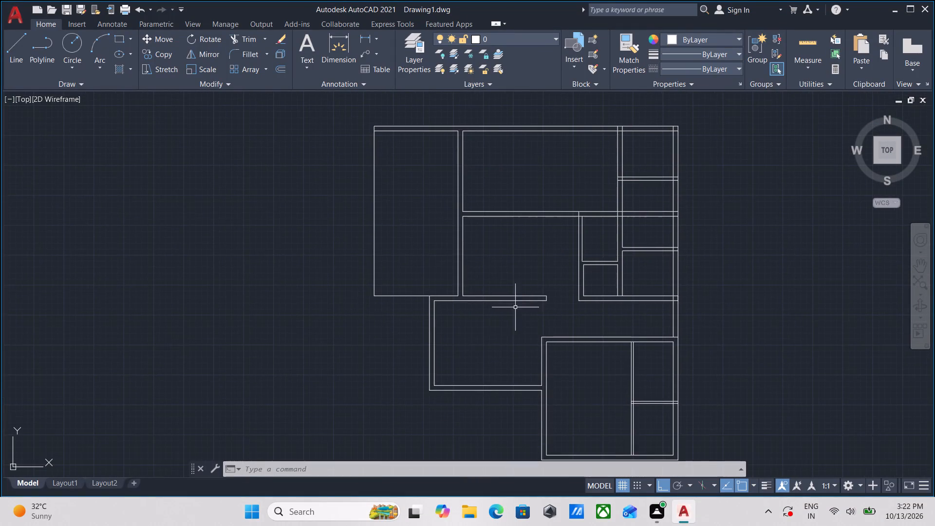
pyautogui.press('Escape')
pyautogui.scroll(1, 495, 332)
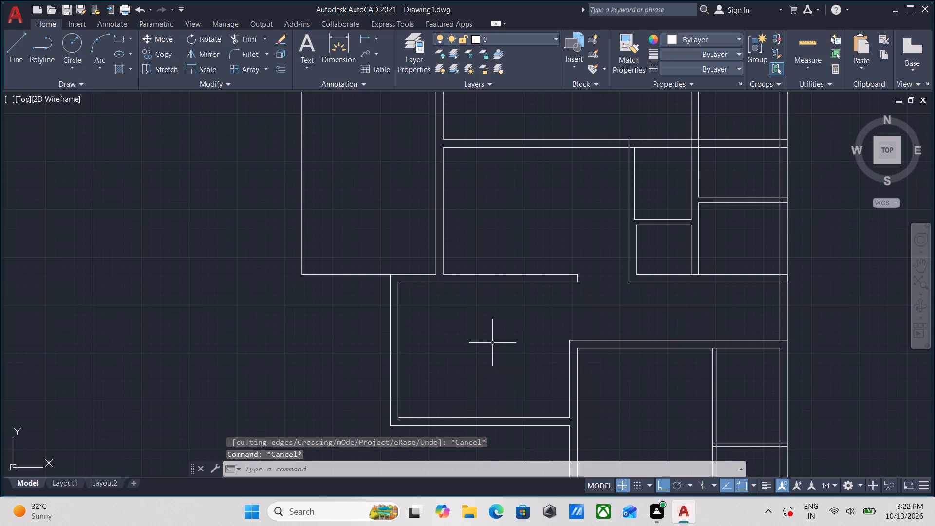
pyautogui.scroll(3, 524, 325)
pyautogui.scroll(-2, 505, 286)
pyautogui.moveTo(504, 295); pyautogui.dragTo(500, 390, button='middle')
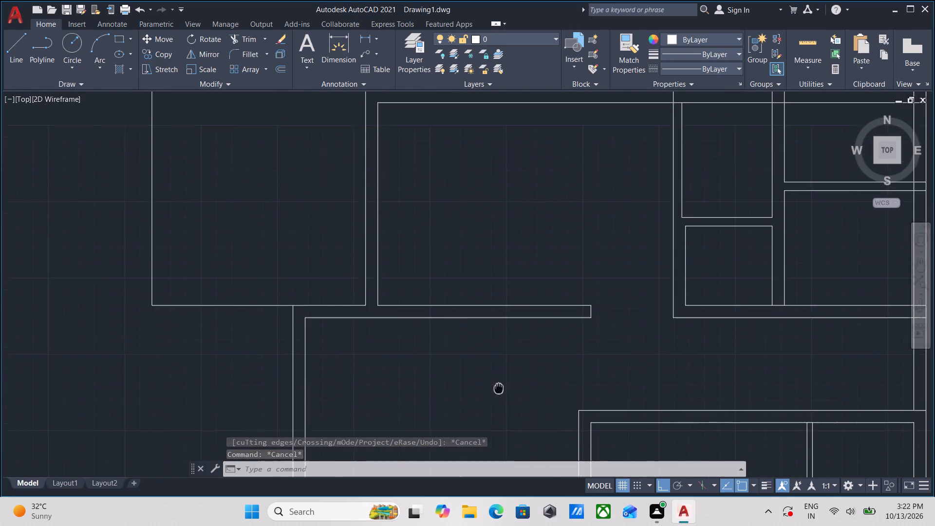
pyautogui.scroll(-2, 573, 247)
pyautogui.moveTo(570, 251); pyautogui.dragTo(542, 343, button='middle')
pyautogui.moveTo(510, 220); pyautogui.dragTo(489, 258, button='middle')
pyautogui.scroll(2, 516, 287)
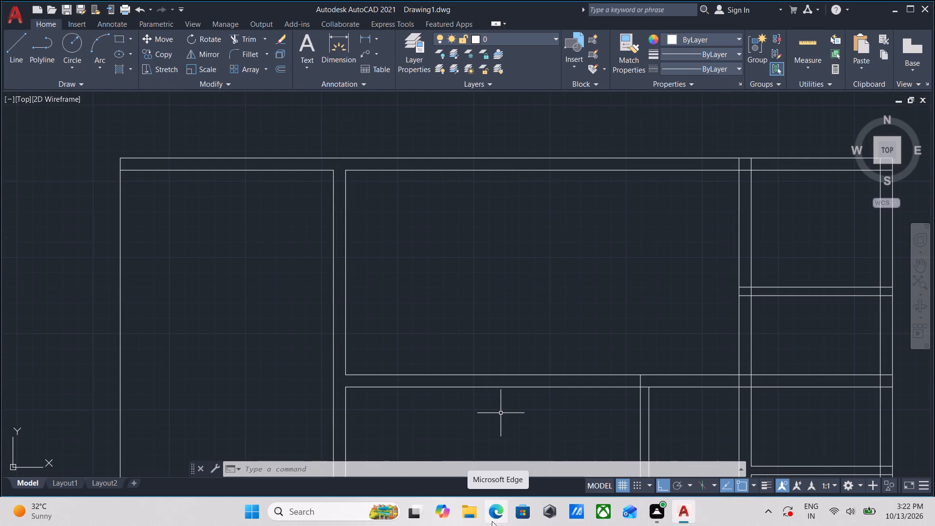
pyautogui.scroll(1, 472, 525)
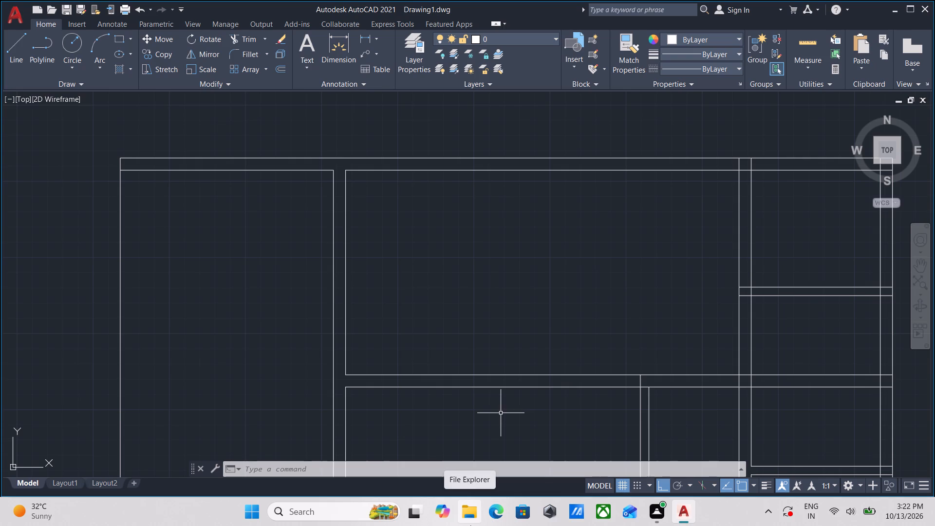
pyautogui.scroll(2, 495, 525)
pyautogui.scroll(-2, 532, 480)
pyautogui.scroll(-2, 597, 341)
pyautogui.moveTo(597, 320); pyautogui.dragTo(598, 263, button='middle')
pyautogui.moveTo(577, 352); pyautogui.dragTo(596, 311, button='middle')
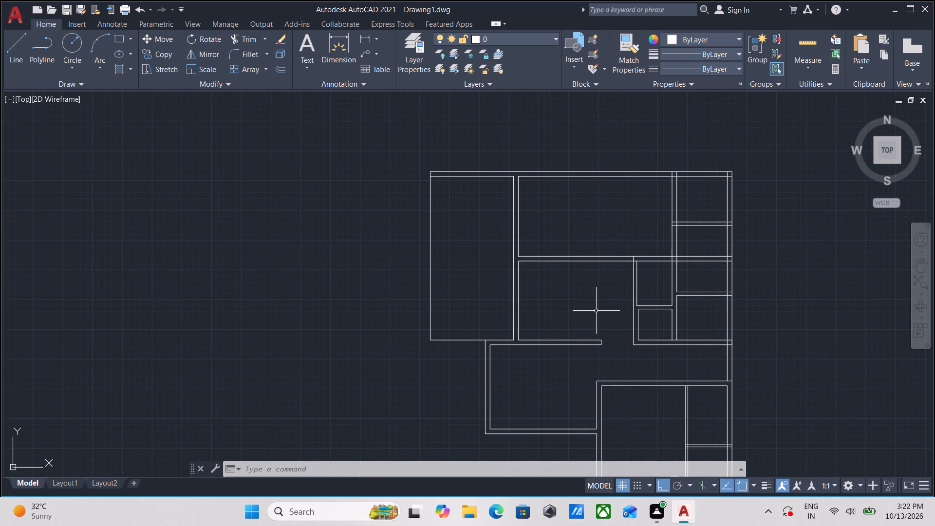
pyautogui.scroll(-1, 596, 311)
pyautogui.moveTo(596, 311); pyautogui.dragTo(608, 273, button='middle')
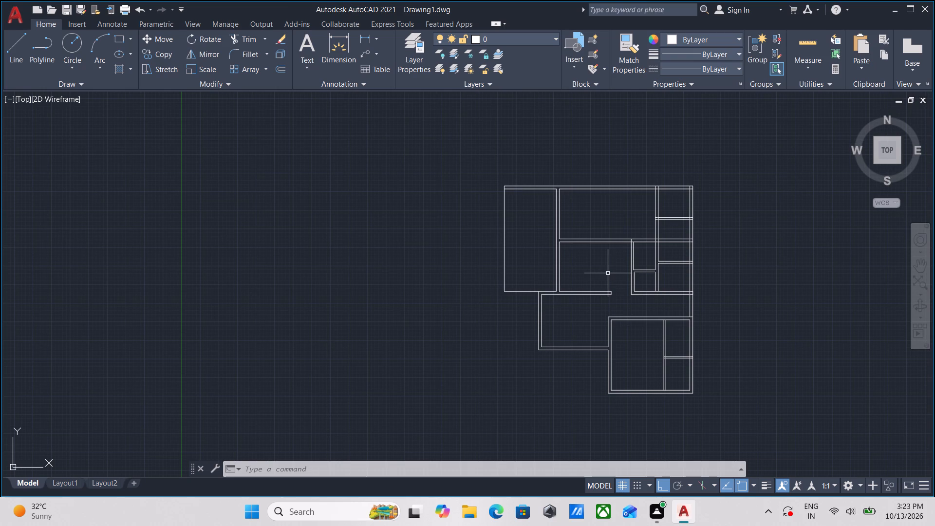
pyautogui.scroll(2, 591, 176)
pyautogui.scroll(-1, 547, 165)
pyautogui.moveTo(546, 173); pyautogui.dragTo(551, 229, button='middle')
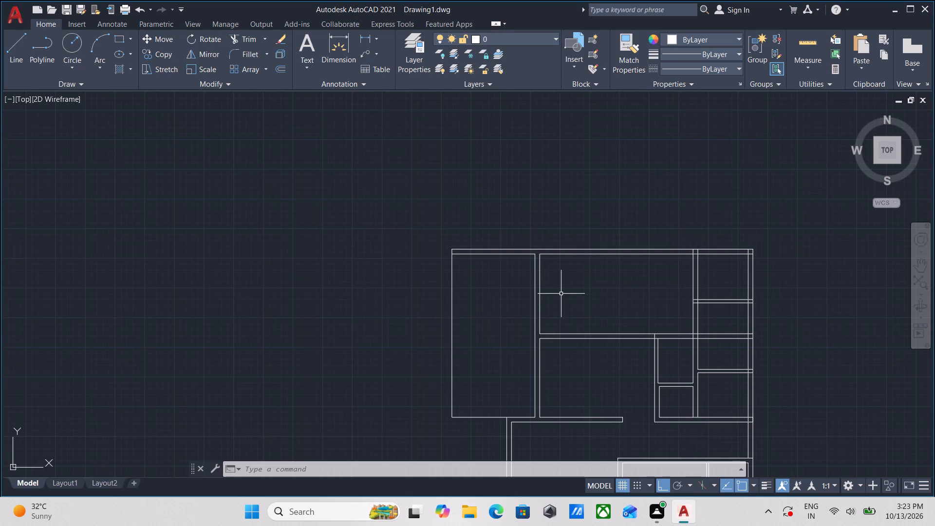
pyautogui.scroll(-1, 590, 288)
pyautogui.scroll(2, 580, 263)
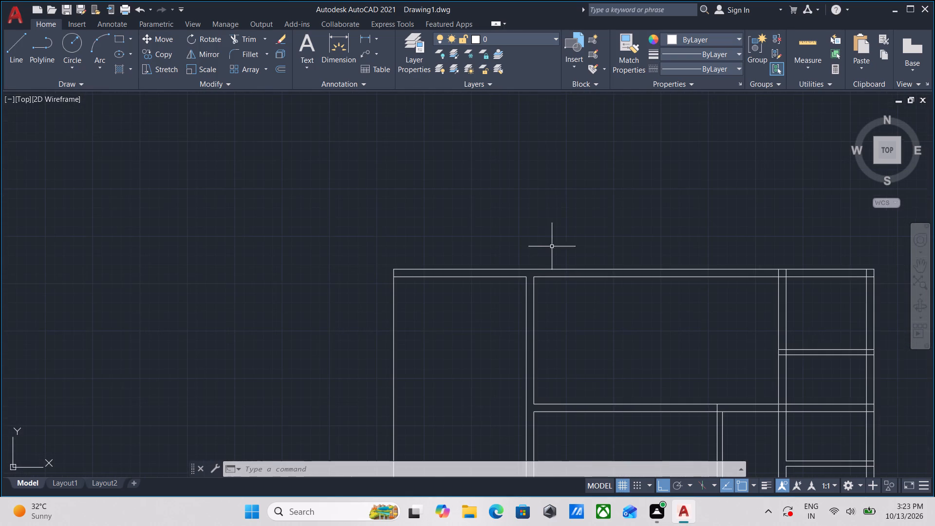
pyautogui.scroll(2, 546, 282)
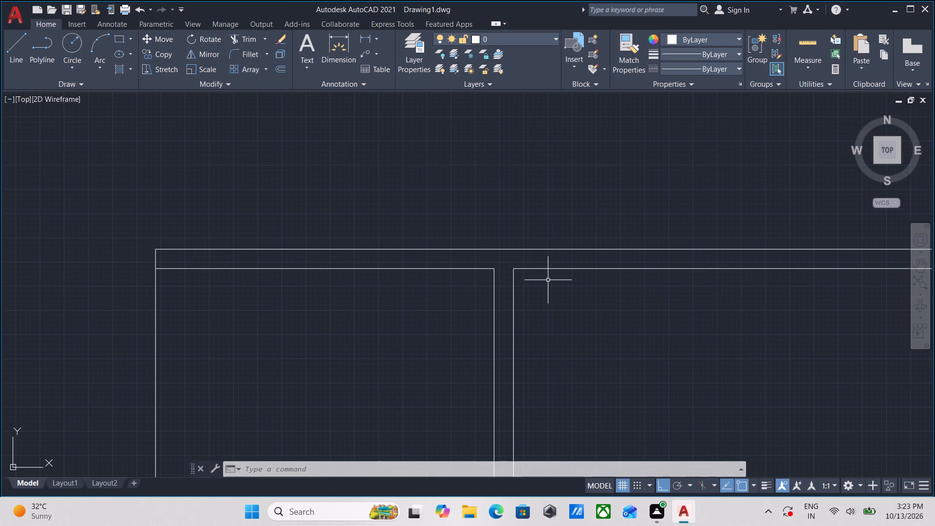
pyautogui.scroll(2, 507, 282)
pyautogui.scroll(-2, 517, 267)
pyautogui.scroll(-2, 566, 286)
pyautogui.moveTo(565, 286); pyautogui.dragTo(424, 268, button='middle')
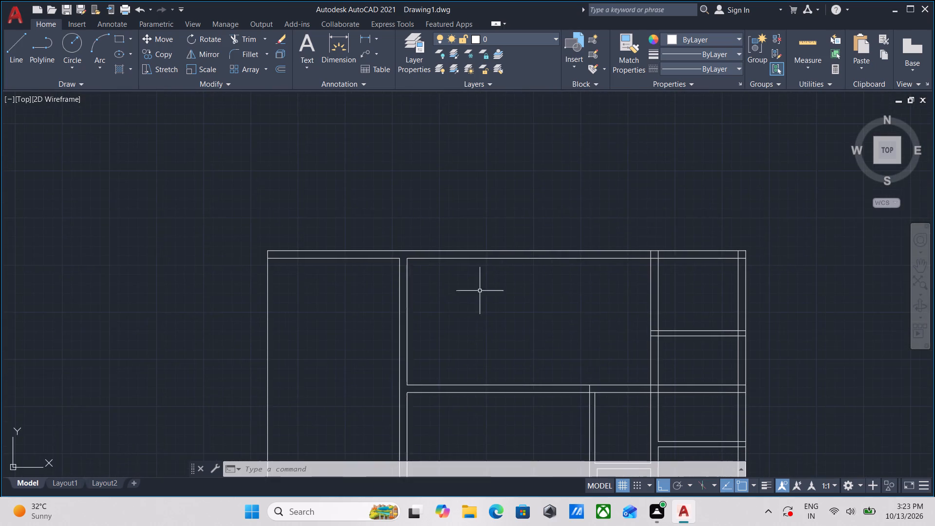
pyautogui.scroll(-1, 505, 302)
pyautogui.moveTo(505, 302); pyautogui.dragTo(483, 242, button='middle')
pyautogui.moveTo(503, 302); pyautogui.dragTo(502, 246, button='middle')
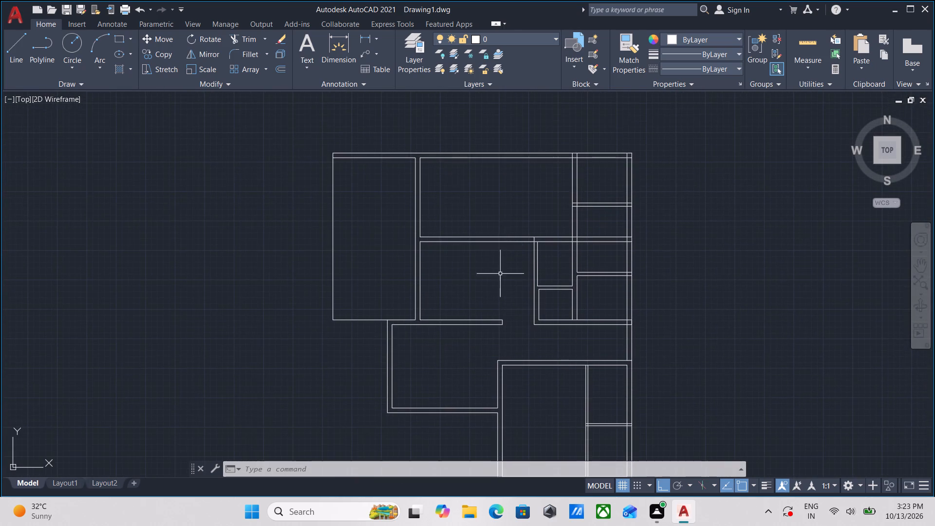
pyautogui.scroll(3, 414, 364)
pyautogui.scroll(-2, 422, 337)
pyautogui.moveTo(424, 325); pyautogui.dragTo(432, 261, button='middle')
pyautogui.scroll(-1, 490, 281)
pyautogui.moveTo(490, 281); pyautogui.dragTo(490, 279, button='middle')
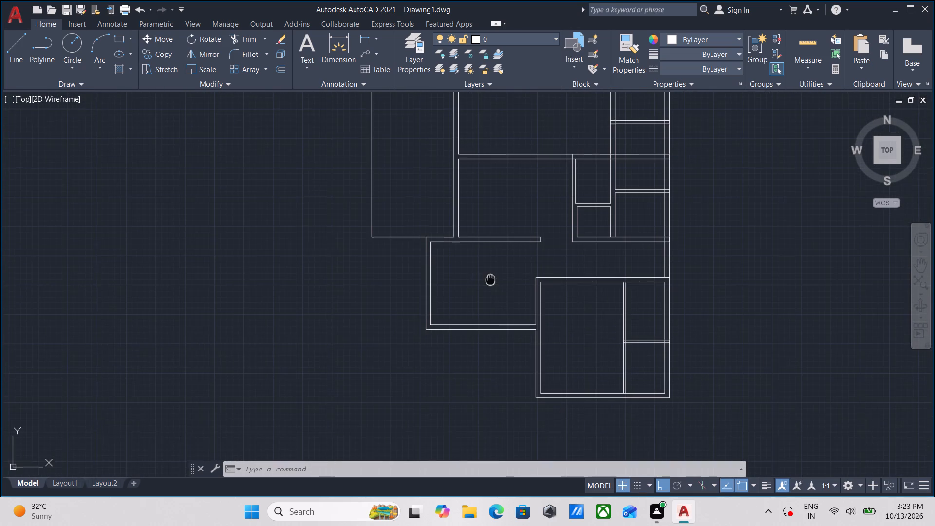
pyautogui.moveTo(490, 279); pyautogui.dragTo(490, 274, button='middle')
pyautogui.middleClick(490, 274)
pyautogui.scroll(1, 512, 265)
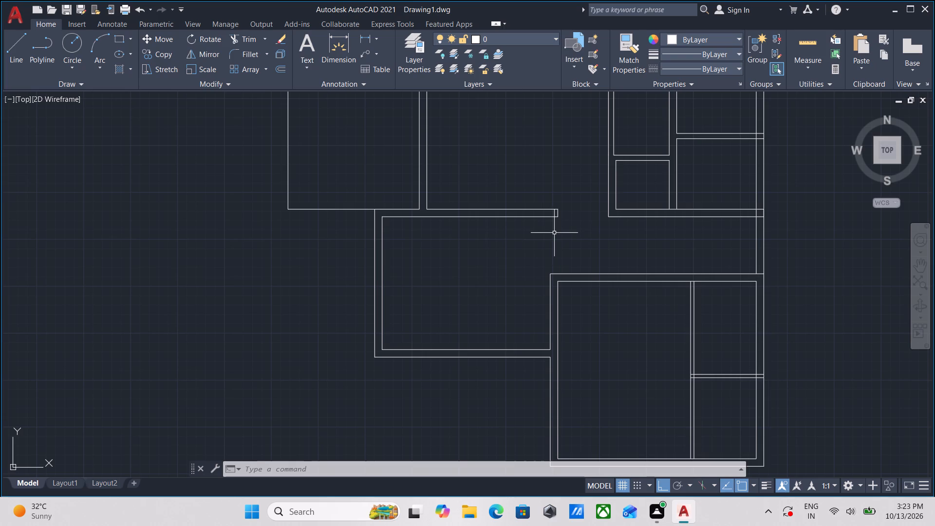
pyautogui.scroll(-1, 600, 245)
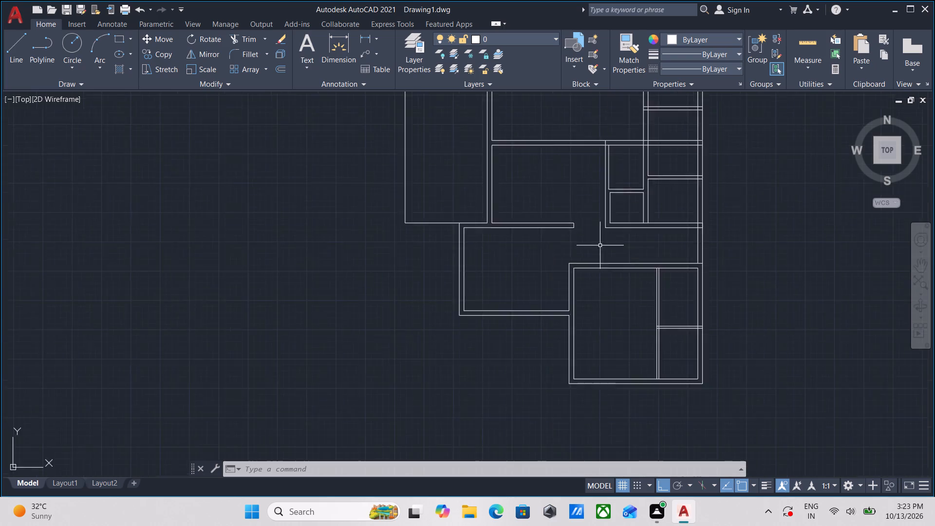
pyautogui.moveTo(594, 244); pyautogui.dragTo(488, 235, button='middle')
pyautogui.moveTo(489, 229); pyautogui.dragTo(467, 246, button='middle')
pyautogui.scroll(1, 536, 234)
pyautogui.scroll(2, 475, 236)
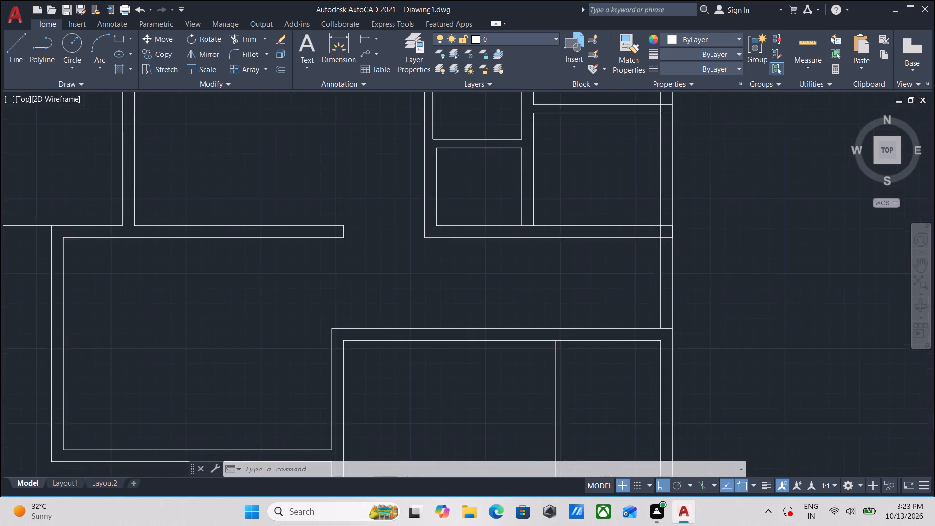
pyautogui.scroll(-1, 499, 226)
pyautogui.moveTo(502, 225); pyautogui.dragTo(484, 278, button='middle')
pyautogui.press('F1')
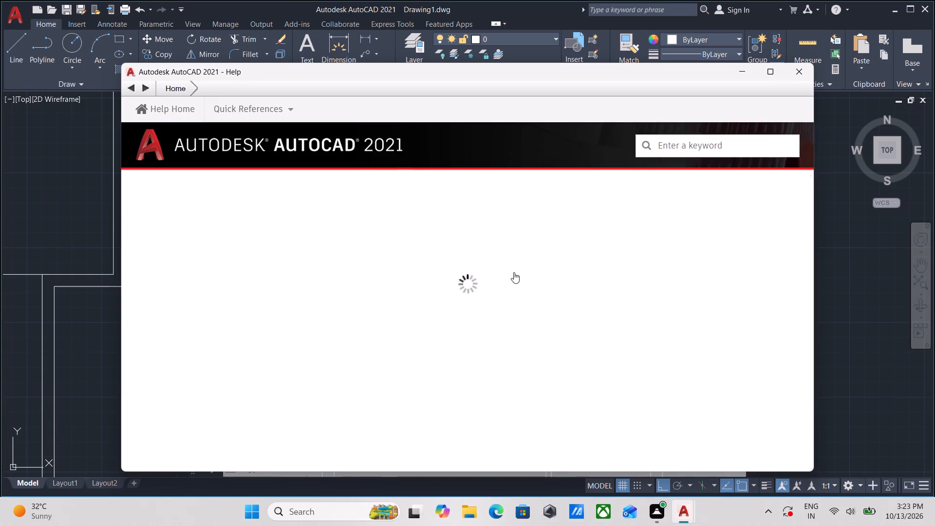
pyautogui.click(801, 70)
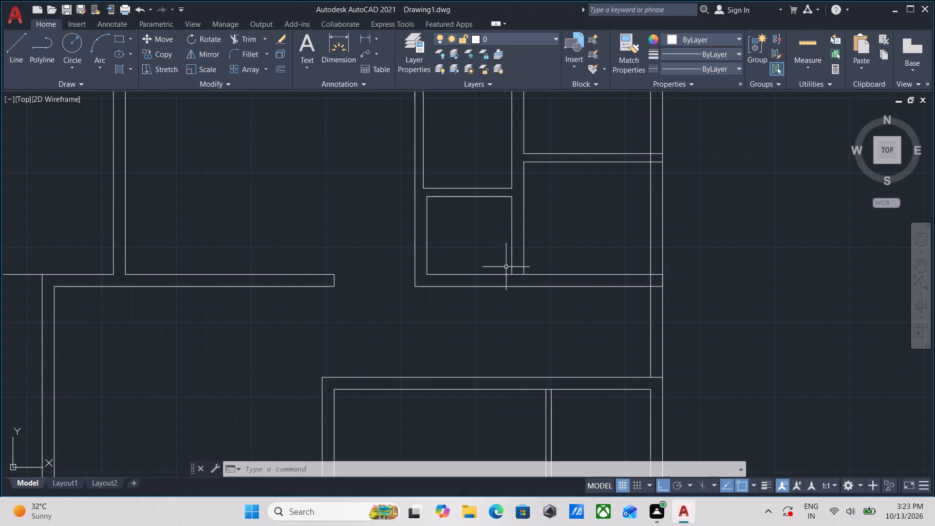
# Trim the lower wall's inner line where the vertical partition beside the small square room meets it.
pyautogui.press('t')
pyautogui.press('r')
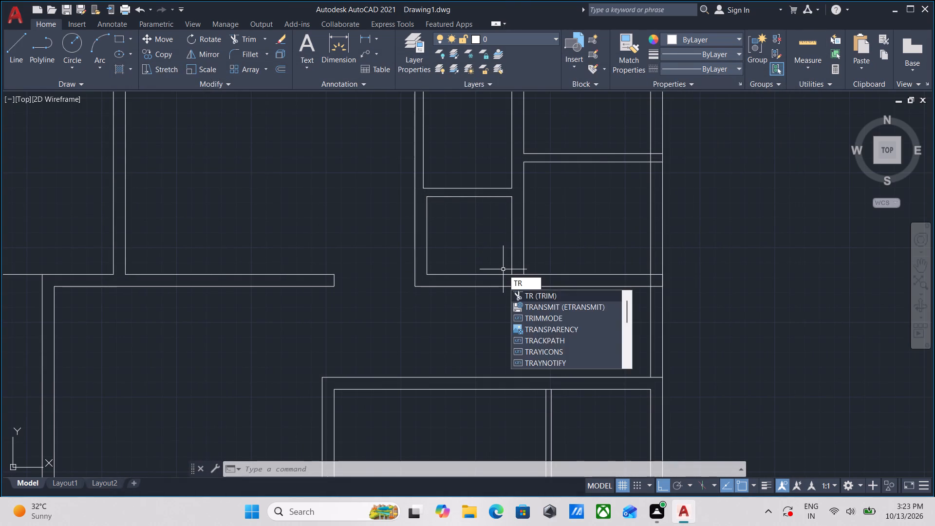
pyautogui.press('Return')
pyautogui.scroll(2, 520, 288)
pyautogui.click(521, 262)
pyautogui.click(514, 238)
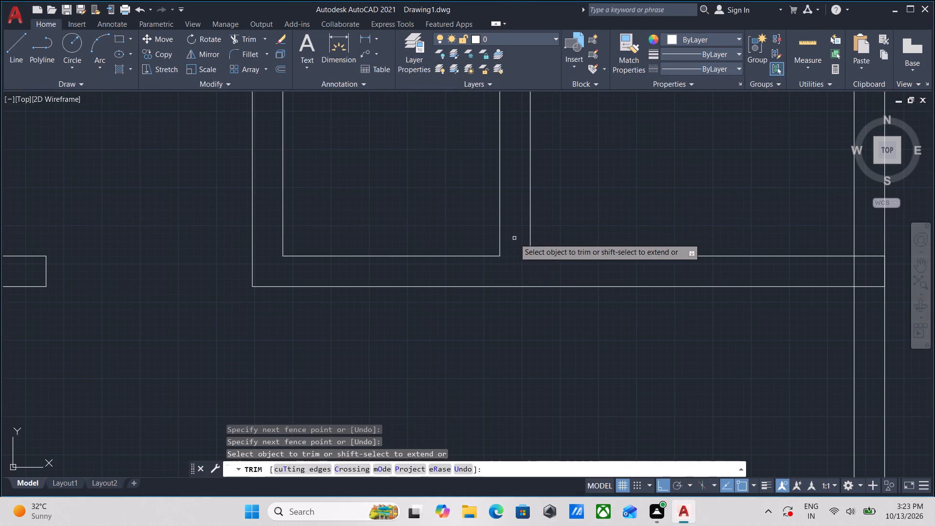
pyautogui.scroll(-3, 514, 238)
pyautogui.press('Escape')
# Trim the overlapping lines where the lower block's horizontal partition meets the right outer wall, opening the junction.
pyautogui.scroll(-1, 550, 198)
pyautogui.moveTo(531, 230); pyautogui.dragTo(497, 268, button='middle')
pyautogui.scroll(2, 578, 226)
pyautogui.moveTo(493, 226); pyautogui.dragTo(485, 284, button='middle')
pyautogui.moveTo(555, 216); pyautogui.dragTo(525, 254, button='middle')
pyautogui.scroll(-2, 523, 222)
pyautogui.moveTo(523, 222); pyautogui.dragTo(471, 202, button='middle')
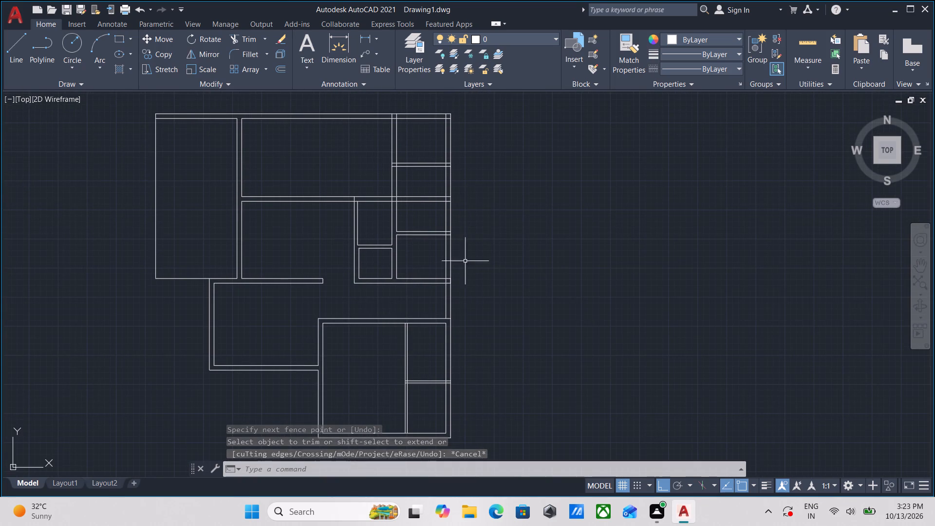
pyautogui.moveTo(457, 340); pyautogui.dragTo(457, 292, button='middle')
pyautogui.scroll(2, 448, 286)
pyautogui.moveTo(452, 302); pyautogui.dragTo(454, 211, button='middle')
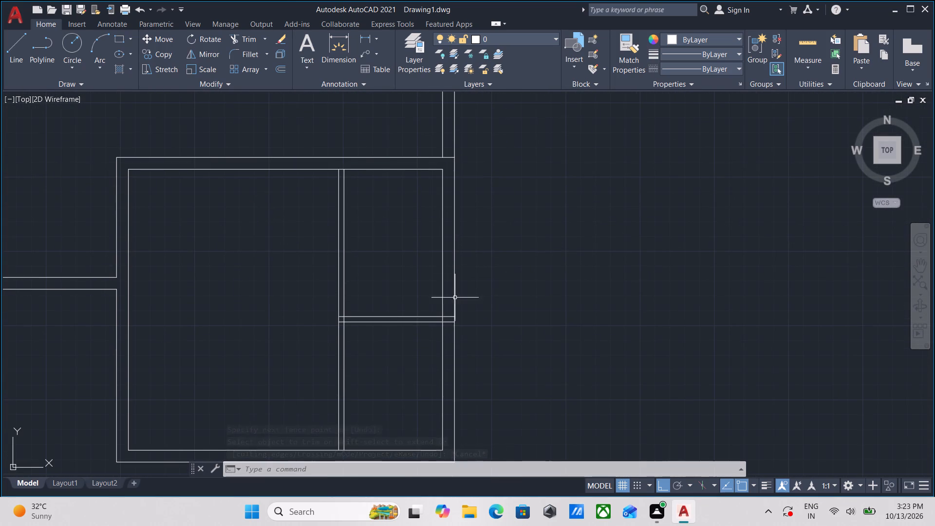
pyautogui.write('TR')
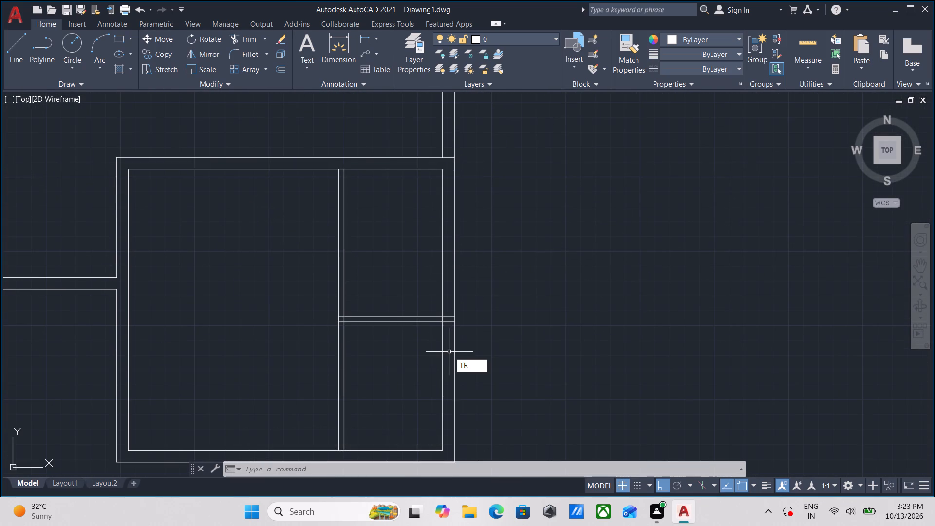
pyautogui.press('Return')
pyautogui.scroll(2, 446, 343)
pyautogui.moveTo(451, 332); pyautogui.dragTo(447, 321)
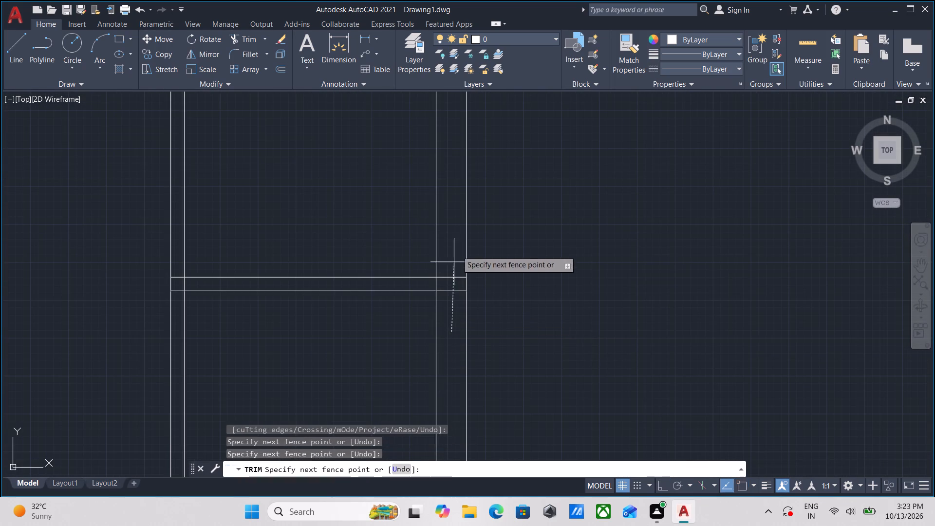
pyautogui.click(456, 221)
pyautogui.click(449, 283)
pyautogui.click(422, 284)
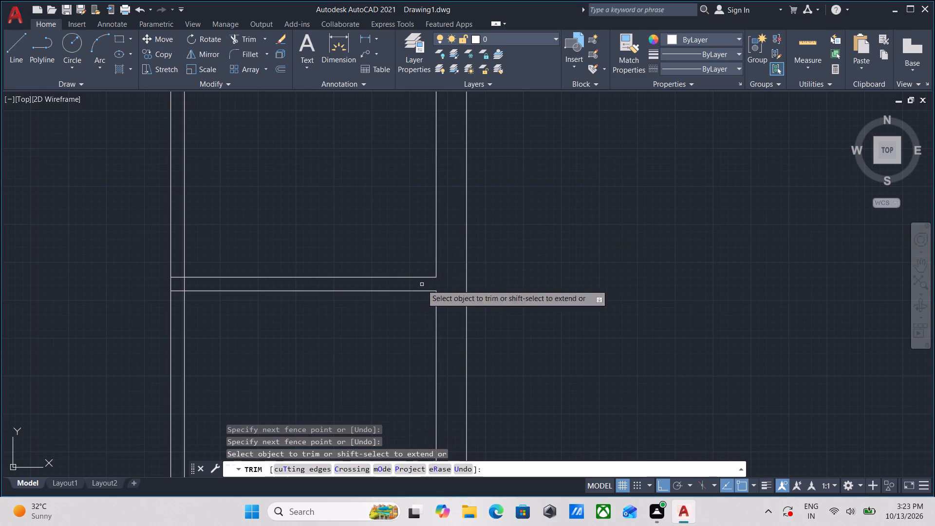
# Trim the overlapping lines where the lower block's horizontal partition meets its vertical partition.
pyautogui.moveTo(330, 369); pyautogui.dragTo(442, 368, button='middle')
pyautogui.scroll(2, 290, 299)
pyautogui.click(289, 301)
pyautogui.click(283, 218)
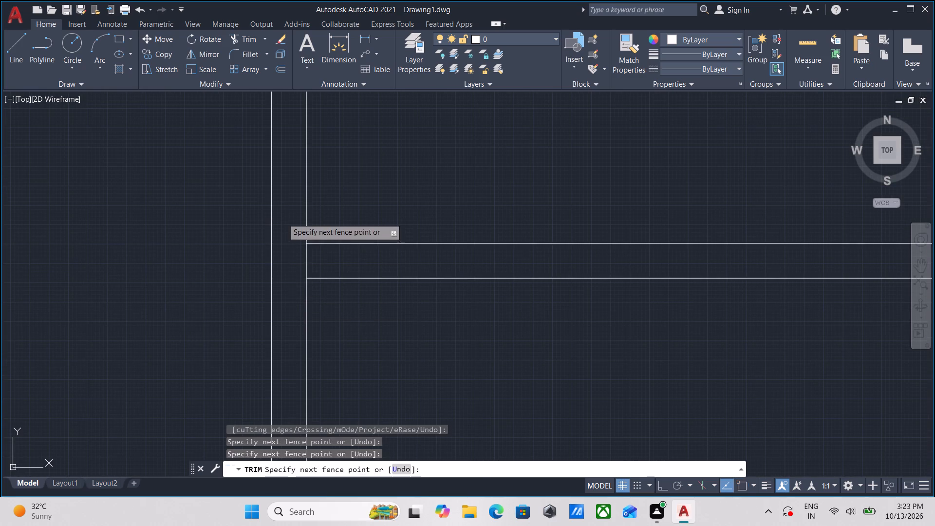
pyautogui.click(285, 271)
pyautogui.click(343, 265)
# Trim the lower block's top inner wall line across the upper end of its vertical partition.
pyautogui.scroll(-3, 345, 263)
pyautogui.moveTo(383, 210); pyautogui.dragTo(384, 319, button='middle')
pyautogui.scroll(-1, 384, 293)
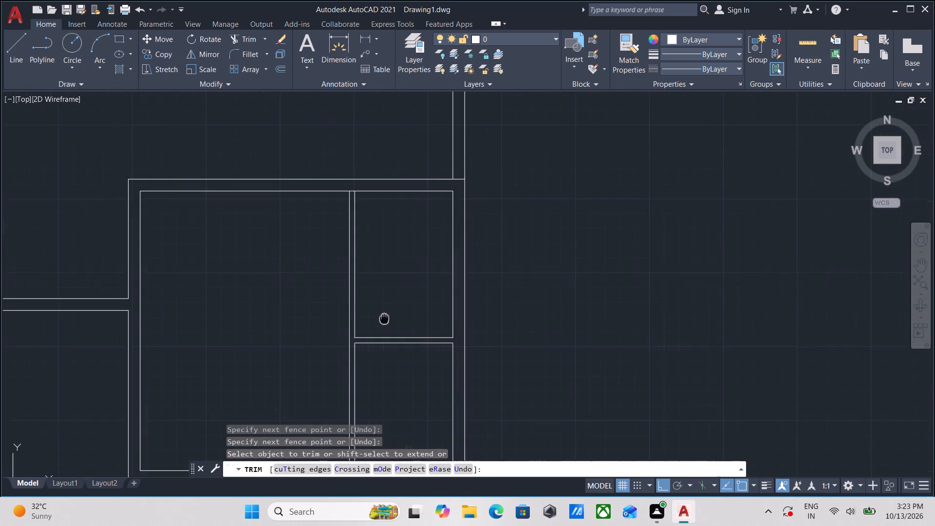
pyautogui.moveTo(403, 257); pyautogui.dragTo(398, 311, button='middle')
pyautogui.scroll(6, 350, 239)
pyautogui.click(374, 260)
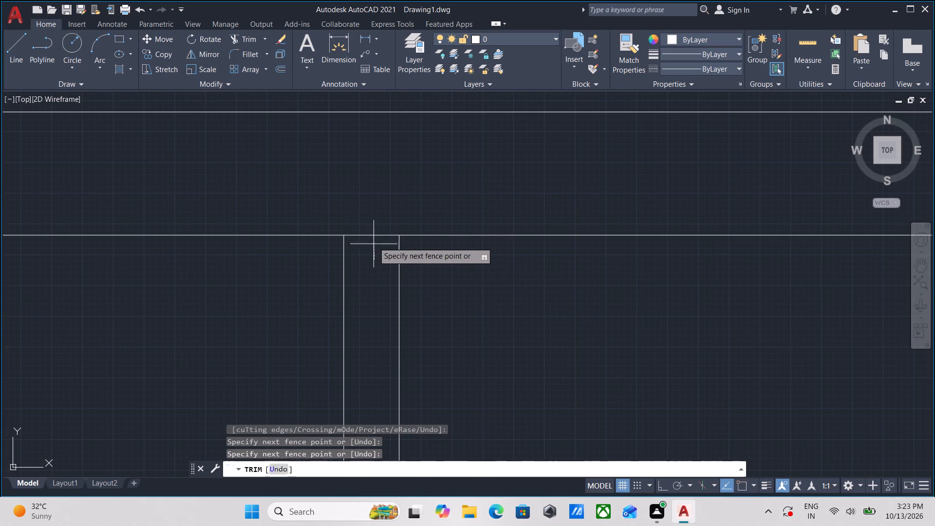
pyautogui.click(374, 223)
# Trim the overlapping lines where the wall above the passage meets the right outer wall.
pyautogui.scroll(-6, 374, 222)
pyautogui.moveTo(420, 285); pyautogui.dragTo(393, 391, button='middle')
pyautogui.scroll(3, 468, 240)
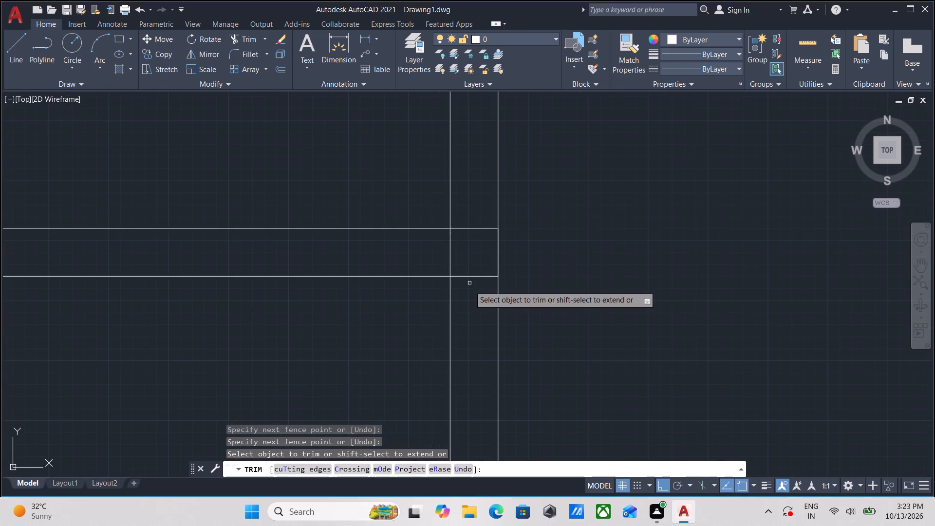
pyautogui.click(469, 286)
pyautogui.click(476, 204)
pyautogui.click(466, 246)
pyautogui.click(423, 249)
# Trim the overlapping lines where the partition between the two right-hand rooms above the passage meets the right outer wall.
pyautogui.scroll(-3, 423, 249)
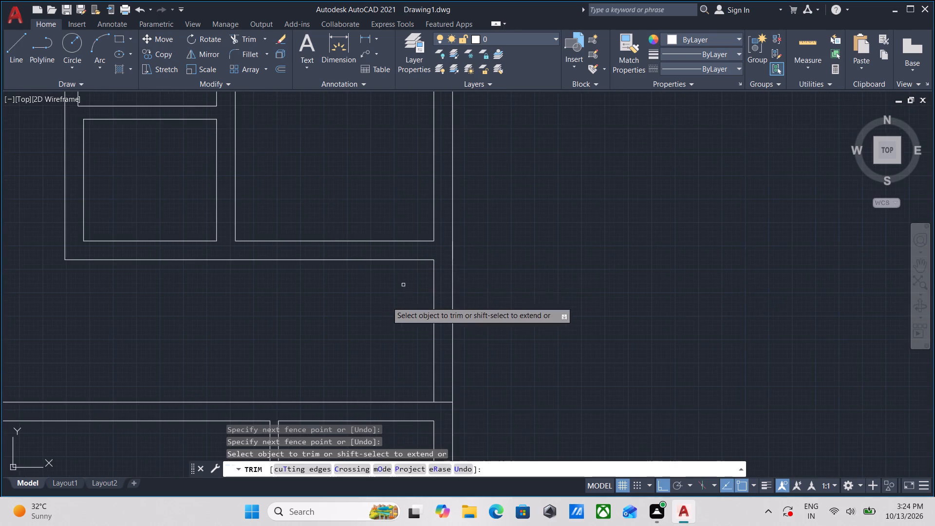
pyautogui.moveTo(377, 308); pyautogui.dragTo(438, 383, button='middle')
pyautogui.scroll(-2, 392, 227)
pyautogui.moveTo(392, 227); pyautogui.dragTo(377, 300, button='middle')
pyautogui.scroll(4, 426, 247)
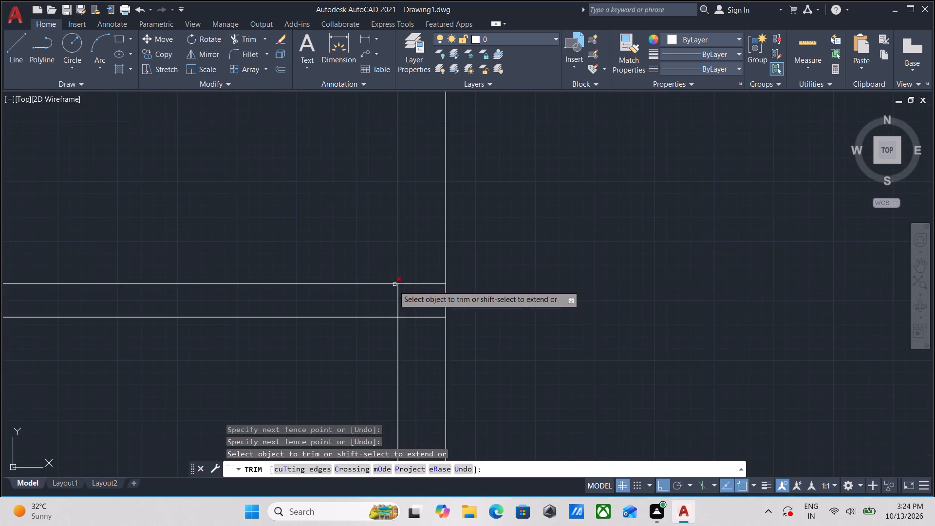
pyautogui.scroll(2, 393, 285)
pyautogui.click(385, 304)
pyautogui.click(435, 302)
pyautogui.click(449, 379)
pyautogui.click(450, 239)
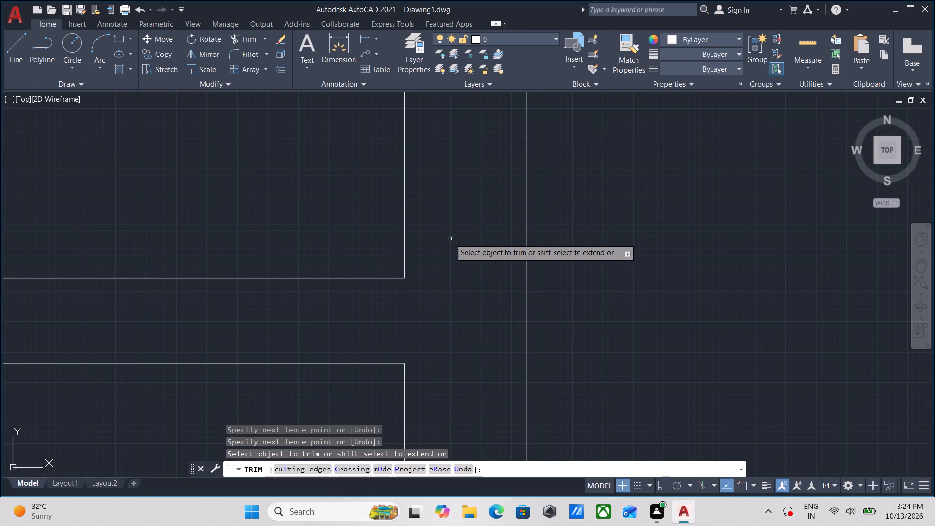
# Trim the overlapping lines where the long middle horizontal wall meets the right outer wall.
pyautogui.scroll(-3, 450, 237)
pyautogui.moveTo(450, 237); pyautogui.dragTo(437, 339, button='middle')
pyautogui.moveTo(453, 232); pyautogui.dragTo(443, 344, button='middle')
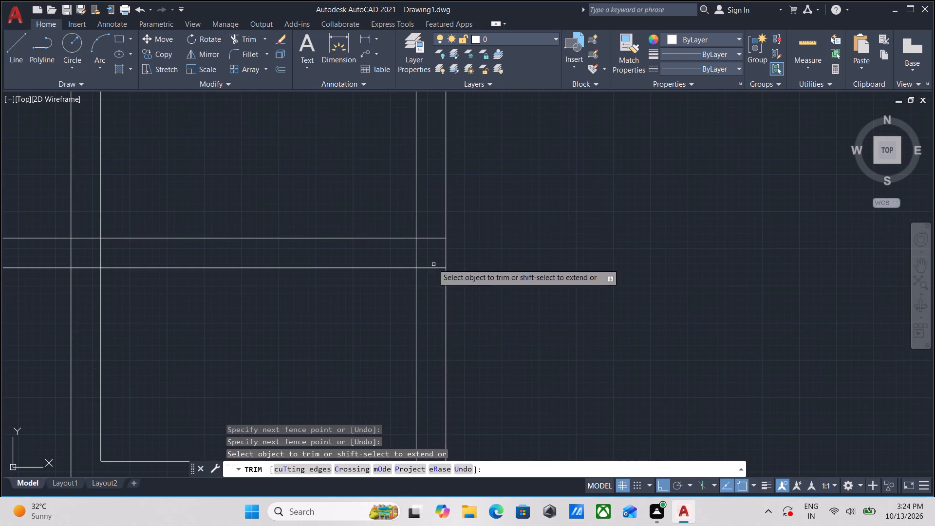
pyautogui.click(427, 282)
pyautogui.click(429, 203)
pyautogui.click(426, 253)
pyautogui.click(392, 253)
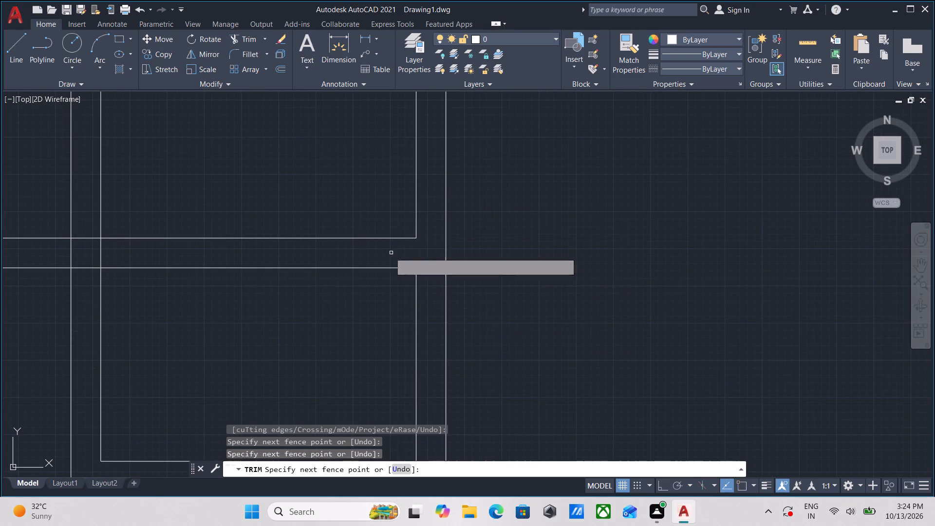
# Trim the overlapping lines where the long middle horizontal wall crosses the vertical wall beside the right-hand rooms.
pyautogui.scroll(-3, 392, 254)
pyautogui.scroll(-1, 334, 188)
pyautogui.moveTo(338, 196); pyautogui.dragTo(351, 242, button='middle')
pyautogui.scroll(4, 306, 293)
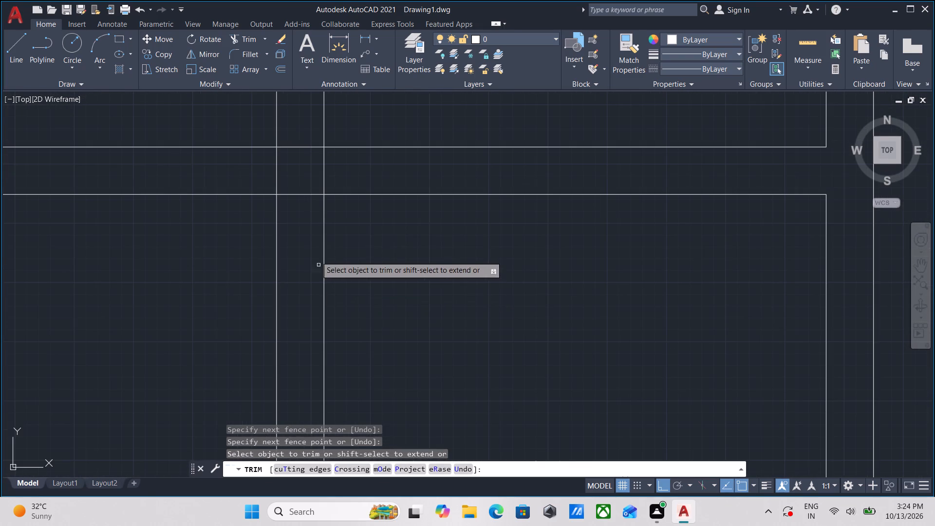
pyautogui.click(304, 229)
pyautogui.click(302, 126)
pyautogui.click(336, 165)
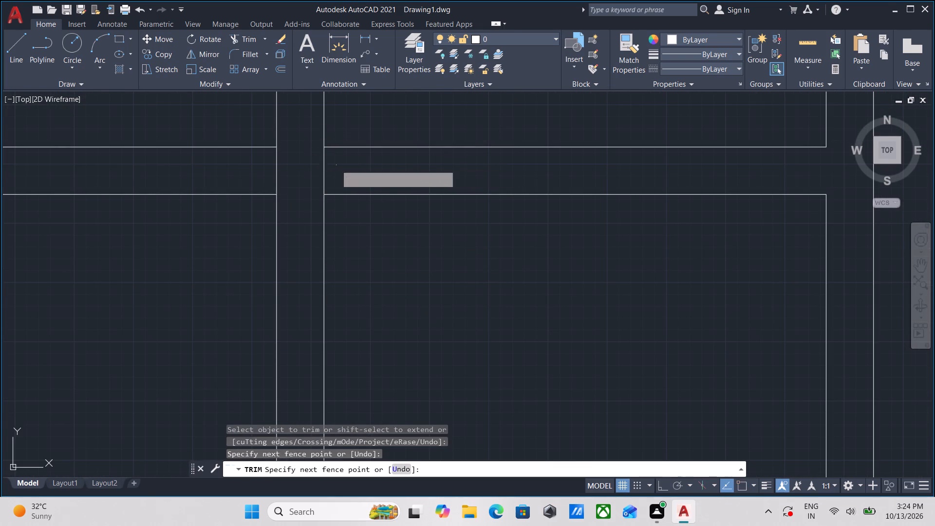
pyautogui.click(222, 168)
pyautogui.scroll(-3, 232, 183)
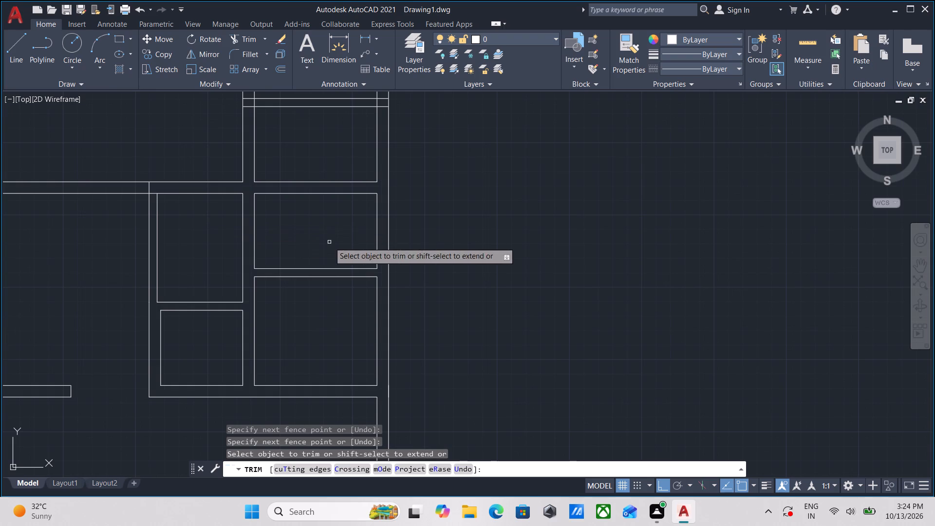
# Trim the overlapping lines where the small middle rooms' left partition meets the long middle horizontal wall.
pyautogui.moveTo(329, 242); pyautogui.dragTo(426, 248, button='middle')
pyautogui.moveTo(273, 207); pyautogui.dragTo(378, 237, button='middle')
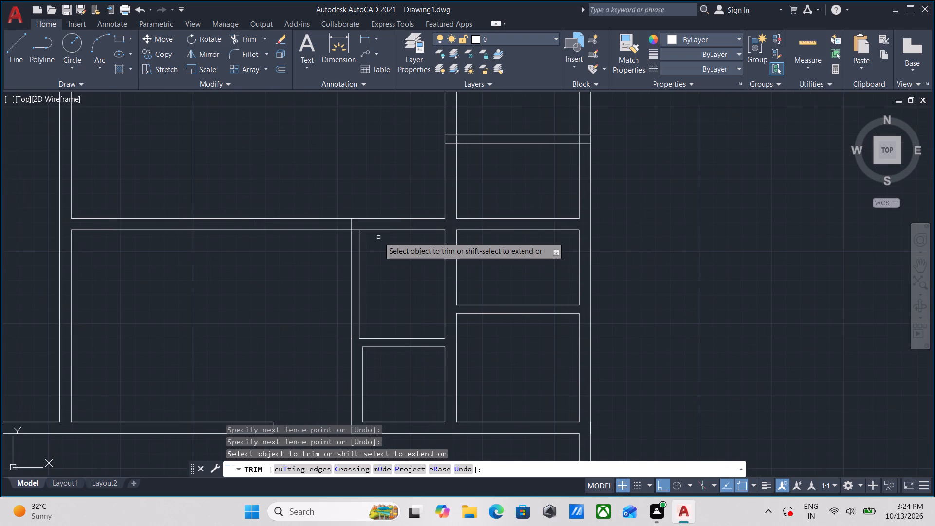
pyautogui.scroll(-1, 381, 240)
pyautogui.scroll(5, 348, 224)
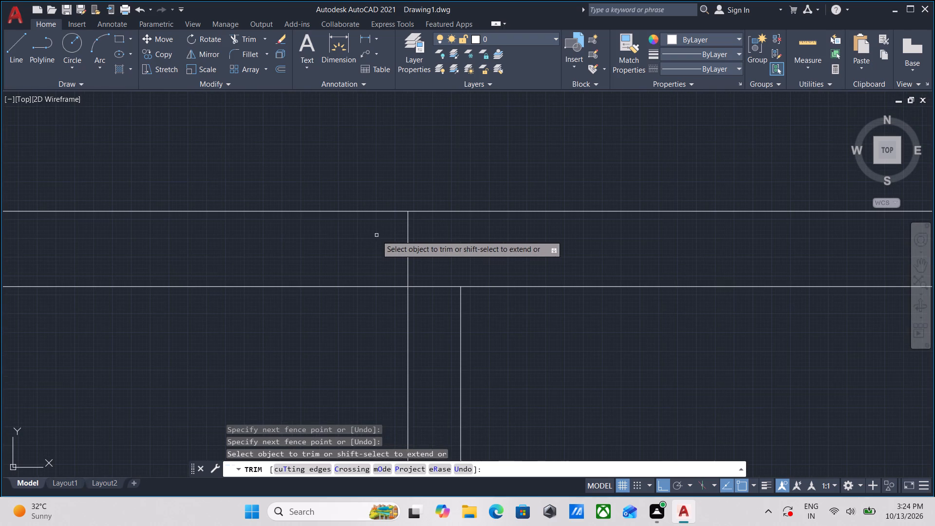
pyautogui.click(376, 235)
pyautogui.click(449, 237)
pyautogui.click(429, 301)
pyautogui.click(428, 259)
pyautogui.scroll(-4, 428, 259)
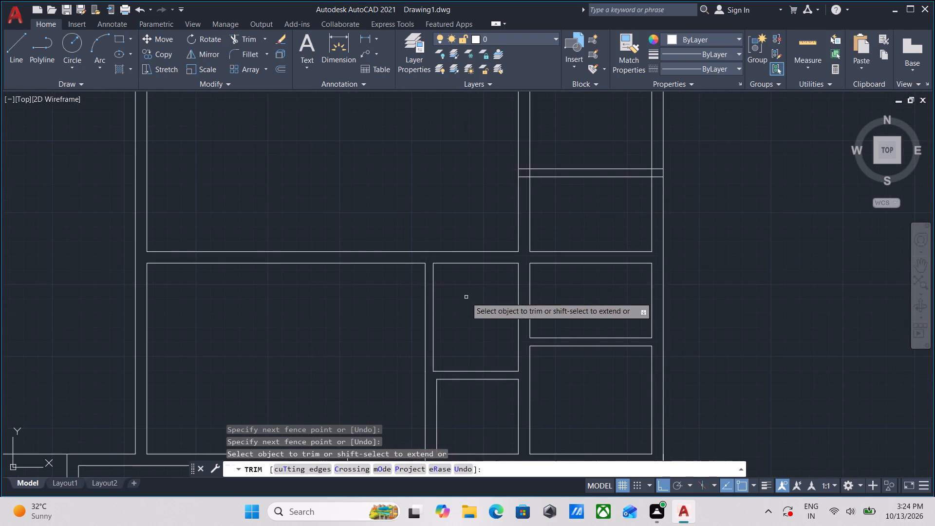
# Trim the overlapping lines where the partition between the two upper right-hand rooms meets the vertical wall on their left.
pyautogui.moveTo(466, 297); pyautogui.dragTo(431, 339, button='middle')
pyautogui.scroll(3, 486, 220)
pyautogui.click(489, 233)
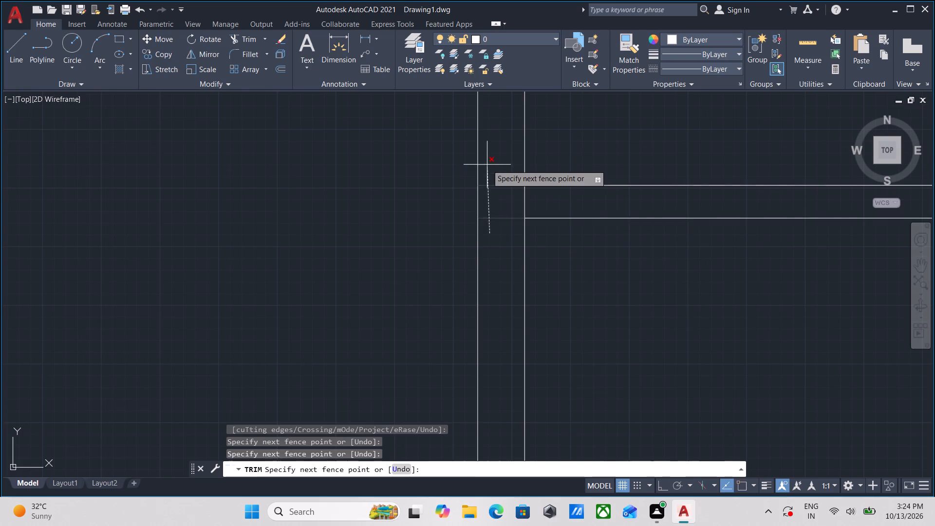
pyautogui.click(487, 165)
pyautogui.click(495, 205)
pyautogui.click(554, 203)
pyautogui.scroll(-3, 554, 203)
# Trim the overlapping lines where the vertical wall beside the right-hand rooms meets the top outer wall.
pyautogui.moveTo(566, 237); pyautogui.dragTo(431, 293, button='middle')
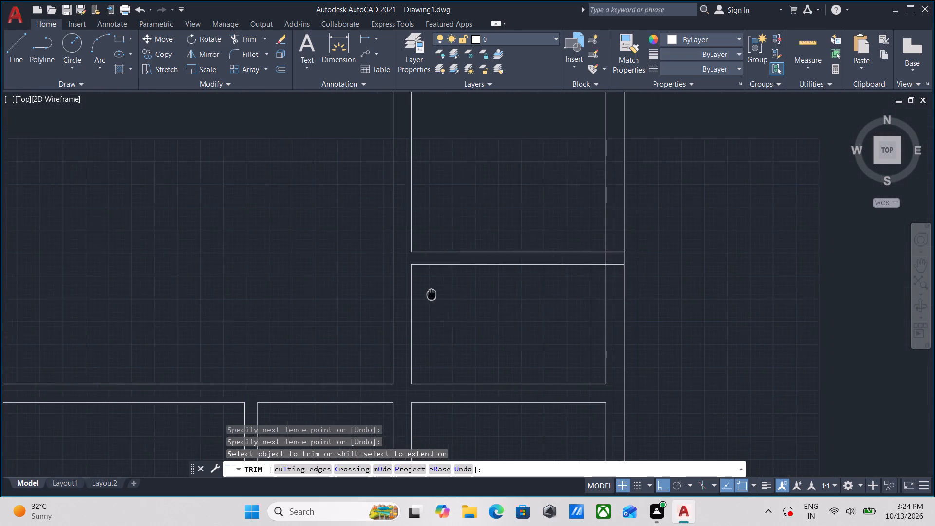
pyautogui.moveTo(472, 144); pyautogui.dragTo(456, 264, button='middle')
pyautogui.moveTo(434, 218); pyautogui.dragTo(437, 281, button='middle')
pyautogui.scroll(1, 347, 232)
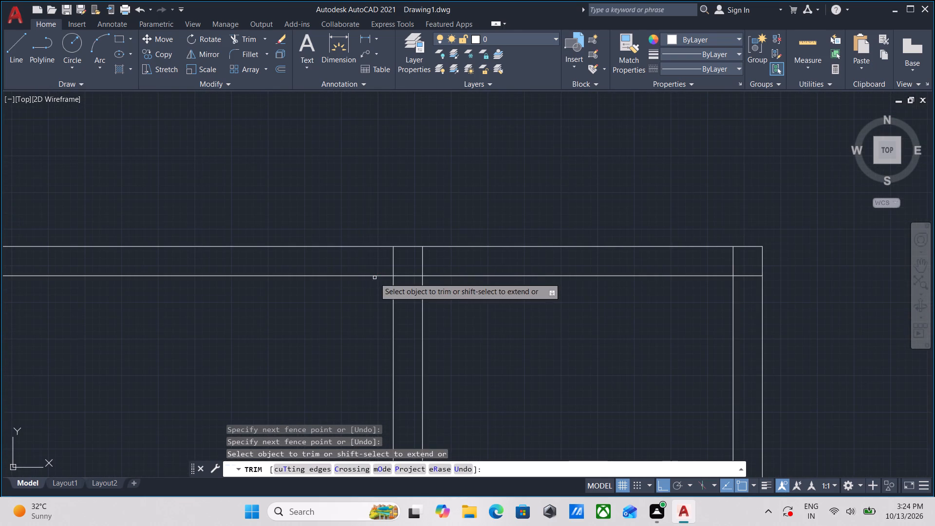
pyautogui.click(367, 258)
pyautogui.click(461, 263)
pyautogui.click(407, 289)
pyautogui.click(408, 255)
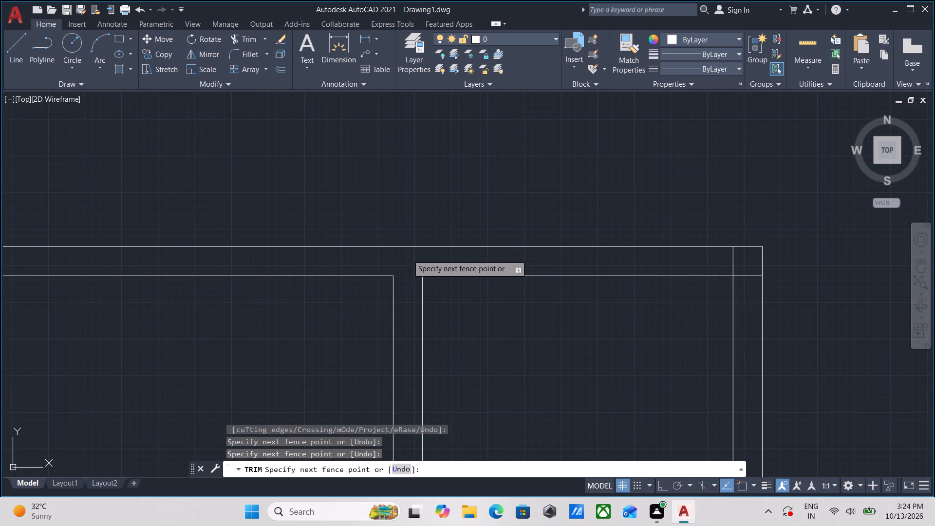
# Trim the overlapping inner wall lines at the plan's top-right outer corner.
pyautogui.scroll(-2, 474, 285)
pyautogui.moveTo(474, 285); pyautogui.dragTo(399, 283, button='middle')
pyautogui.scroll(3, 478, 289)
pyautogui.click(550, 234)
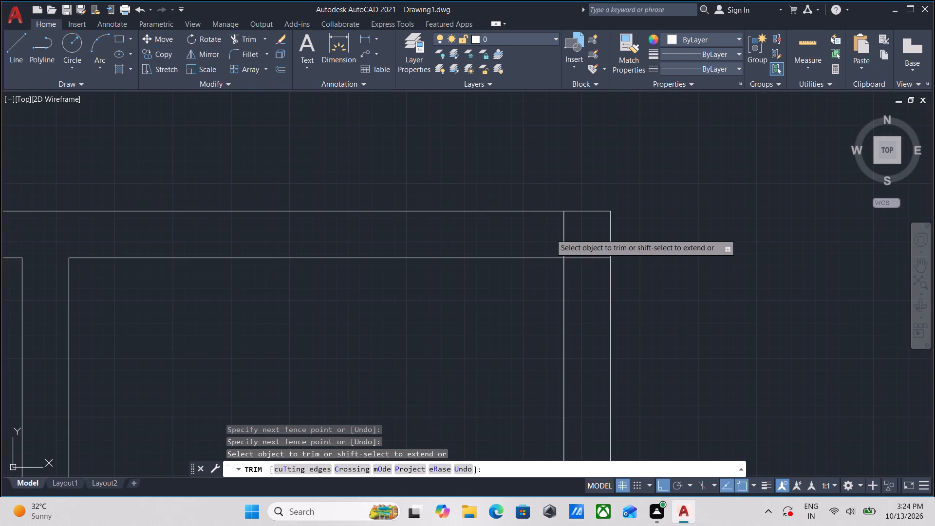
pyautogui.click(583, 237)
pyautogui.click(588, 283)
pyautogui.click(588, 237)
# Trim the overlapping lines where the partition between the two upper right-hand rooms meets the right outer wall.
pyautogui.scroll(-3, 589, 245)
pyautogui.moveTo(627, 263); pyautogui.dragTo(608, 210, button='middle')
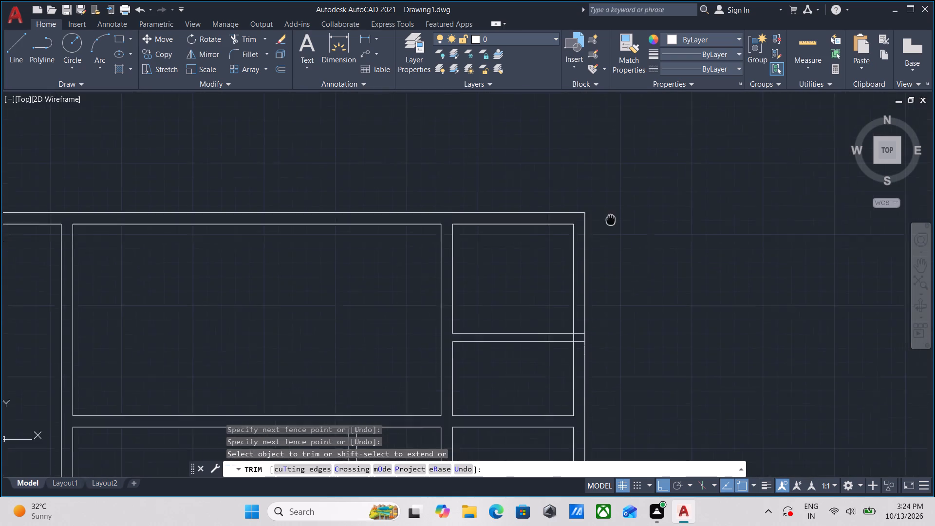
pyautogui.moveTo(608, 210); pyautogui.dragTo(608, 207, button='middle')
pyautogui.scroll(5, 582, 319)
pyautogui.click(541, 306)
pyautogui.click(525, 164)
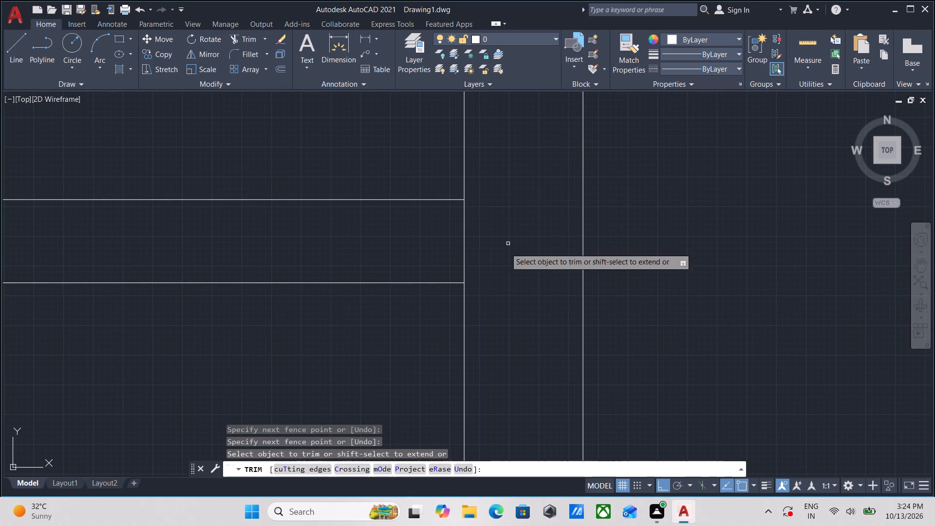
pyautogui.click(499, 255)
pyautogui.click(392, 224)
# Trim the line crossing the right outer wall's thickness at the lower block's top wall.
pyautogui.scroll(-3, 394, 225)
pyautogui.scroll(-2, 485, 230)
pyautogui.moveTo(485, 230); pyautogui.dragTo(496, 157, button='middle')
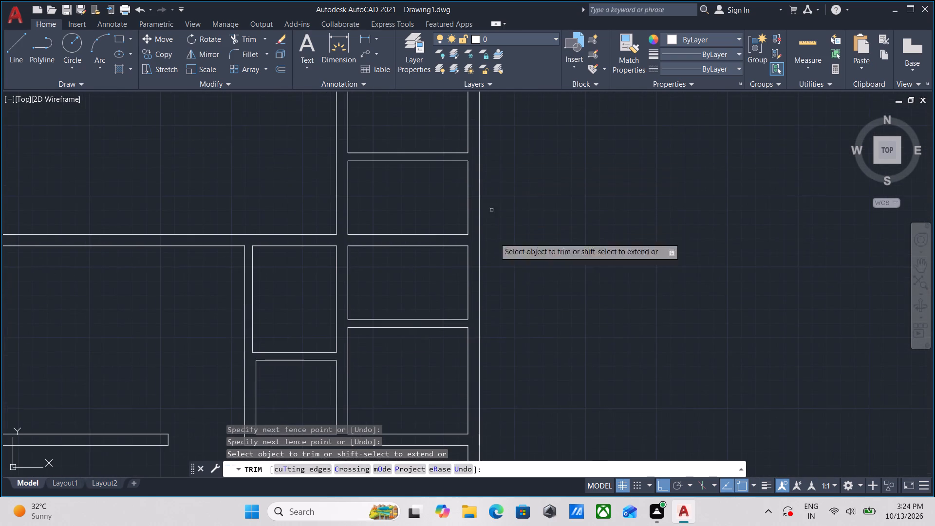
pyautogui.moveTo(501, 247); pyautogui.dragTo(509, 179, button='middle')
pyautogui.scroll(-2, 522, 239)
pyautogui.moveTo(522, 239); pyautogui.dragTo(530, 185, button='middle')
pyautogui.scroll(3, 519, 277)
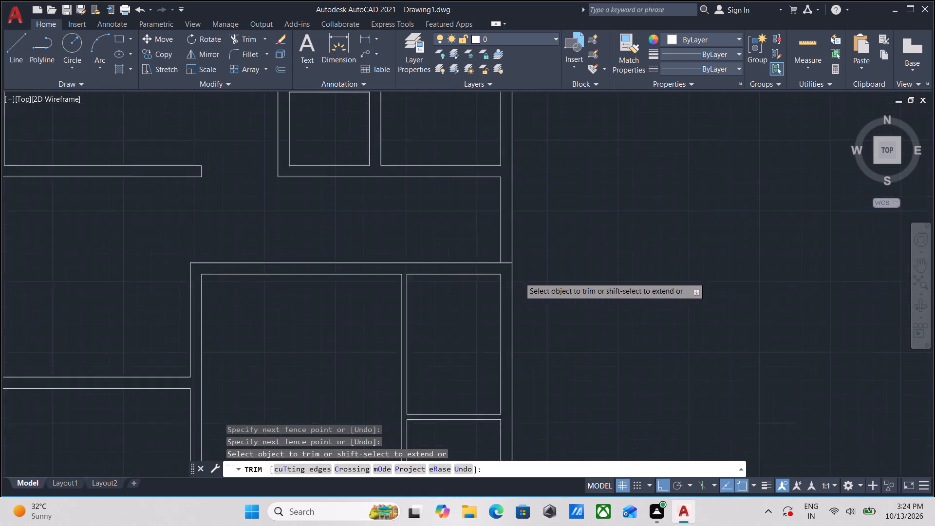
pyautogui.scroll(2, 498, 263)
pyautogui.click(497, 258)
pyautogui.click(496, 215)
pyautogui.scroll(-4, 496, 215)
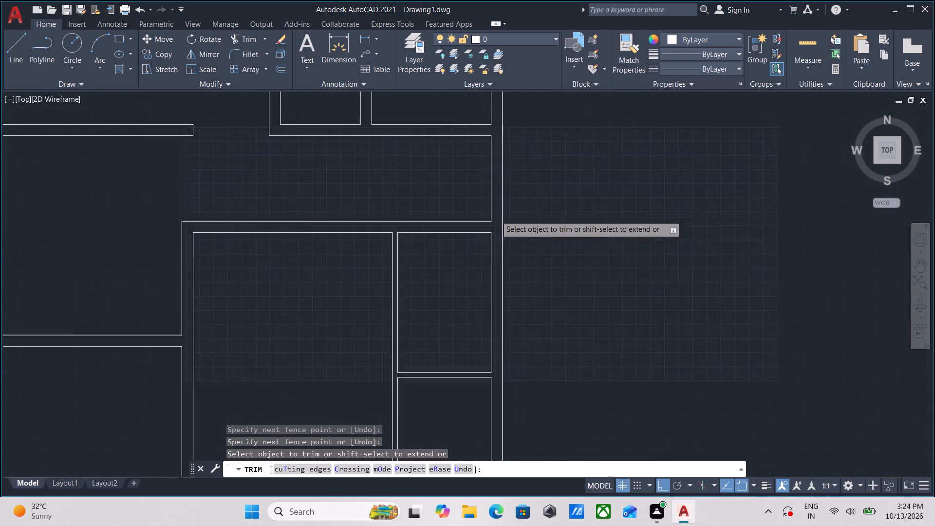
# Trim the lower block's bottom inner wall line across the lower end of its vertical partition.
pyautogui.scroll(-2, 554, 217)
pyautogui.moveTo(554, 217); pyautogui.dragTo(555, 263, button='middle')
pyautogui.moveTo(550, 267); pyautogui.dragTo(552, 254, button='middle')
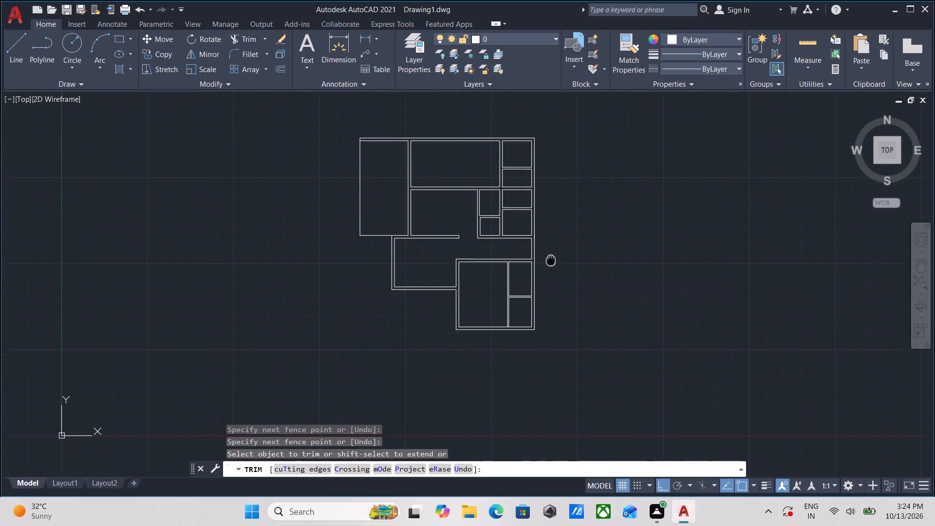
pyautogui.moveTo(552, 254); pyautogui.dragTo(553, 250, button='middle')
pyautogui.scroll(6, 522, 321)
pyautogui.click(450, 228)
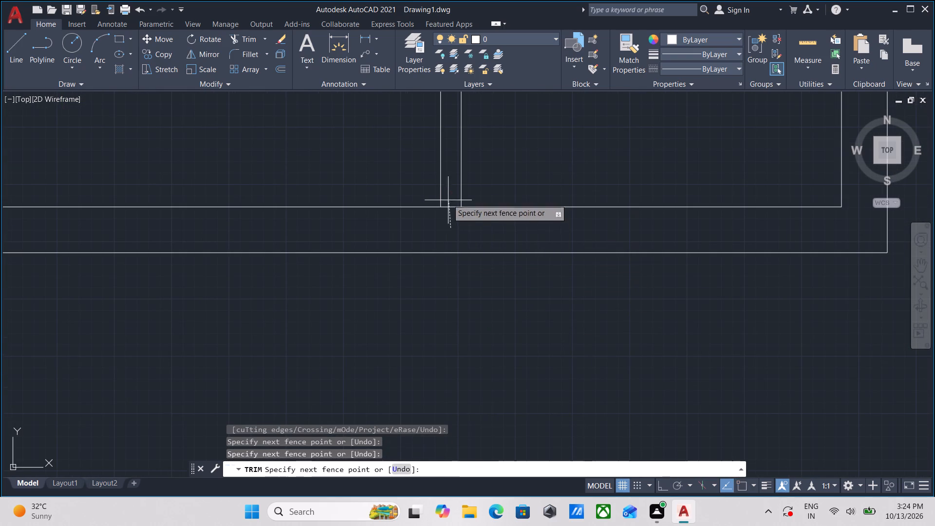
pyautogui.click(446, 191)
# Check the wall junctions from the lower block up through the whole plan, and end the Trim command.
pyautogui.scroll(-3, 485, 174)
pyautogui.moveTo(485, 174); pyautogui.dragTo(453, 324, button='middle')
pyautogui.moveTo(468, 234); pyautogui.dragTo(468, 364, button='middle')
pyautogui.moveTo(476, 226); pyautogui.dragTo(475, 290, button='middle')
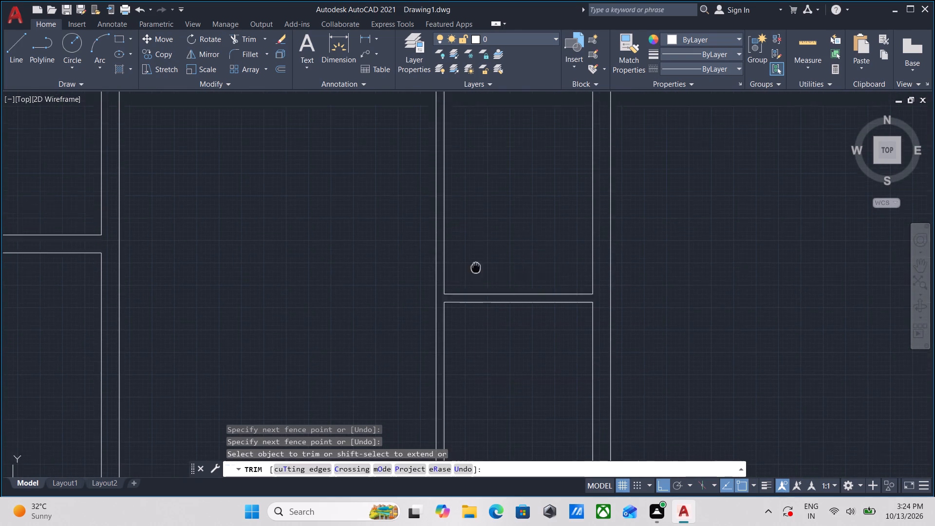
pyautogui.moveTo(475, 290); pyautogui.dragTo(472, 374, button='middle')
pyautogui.moveTo(470, 256); pyautogui.dragTo(470, 318, button='middle')
pyautogui.scroll(-3, 478, 302)
pyautogui.moveTo(477, 309); pyautogui.dragTo(488, 279, button='middle')
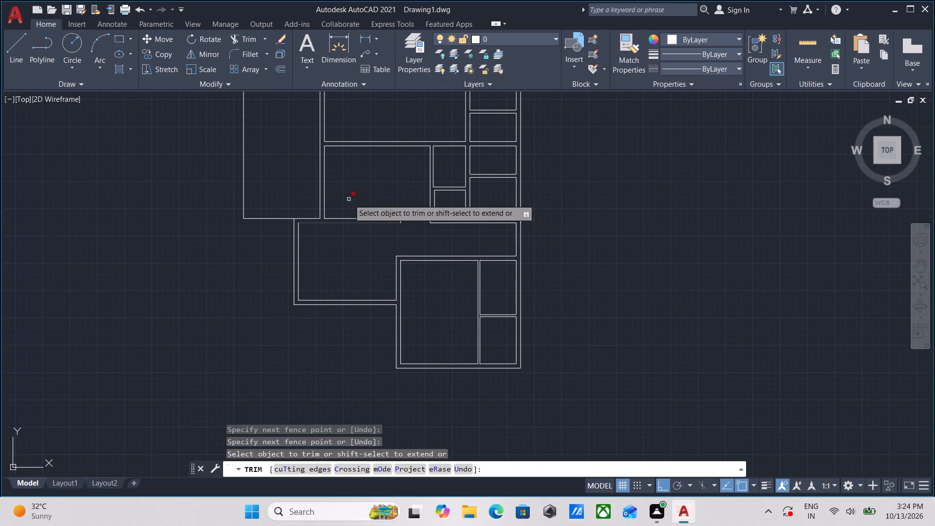
pyautogui.moveTo(325, 240); pyautogui.dragTo(358, 299, button='middle')
pyautogui.moveTo(308, 205); pyautogui.dragTo(320, 245, button='middle')
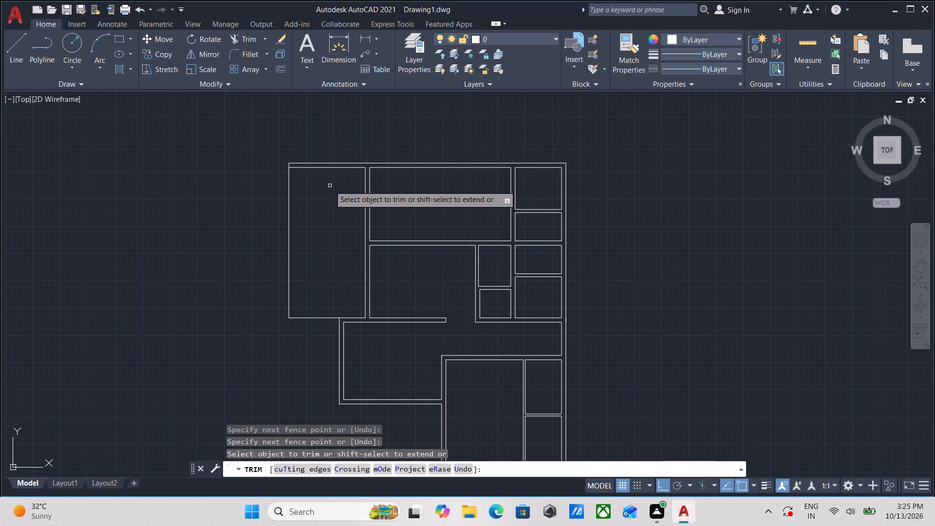
pyautogui.press('Escape')
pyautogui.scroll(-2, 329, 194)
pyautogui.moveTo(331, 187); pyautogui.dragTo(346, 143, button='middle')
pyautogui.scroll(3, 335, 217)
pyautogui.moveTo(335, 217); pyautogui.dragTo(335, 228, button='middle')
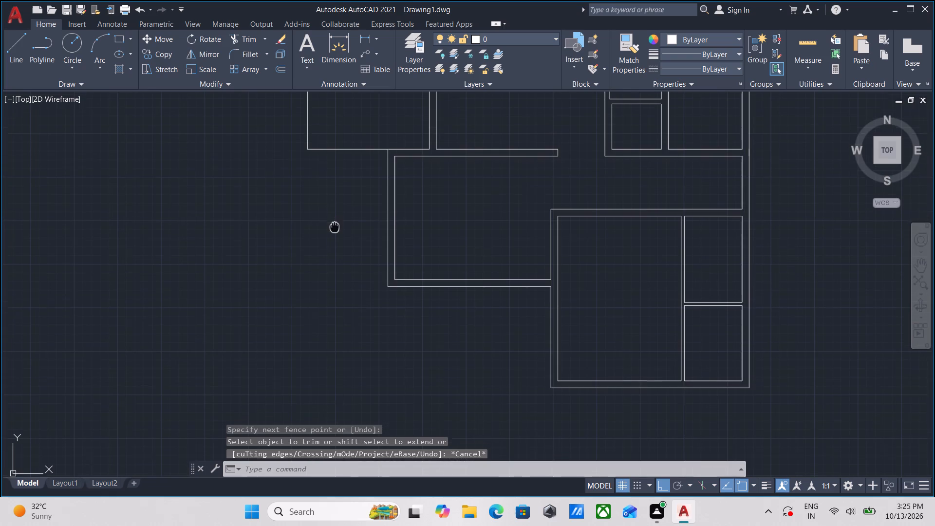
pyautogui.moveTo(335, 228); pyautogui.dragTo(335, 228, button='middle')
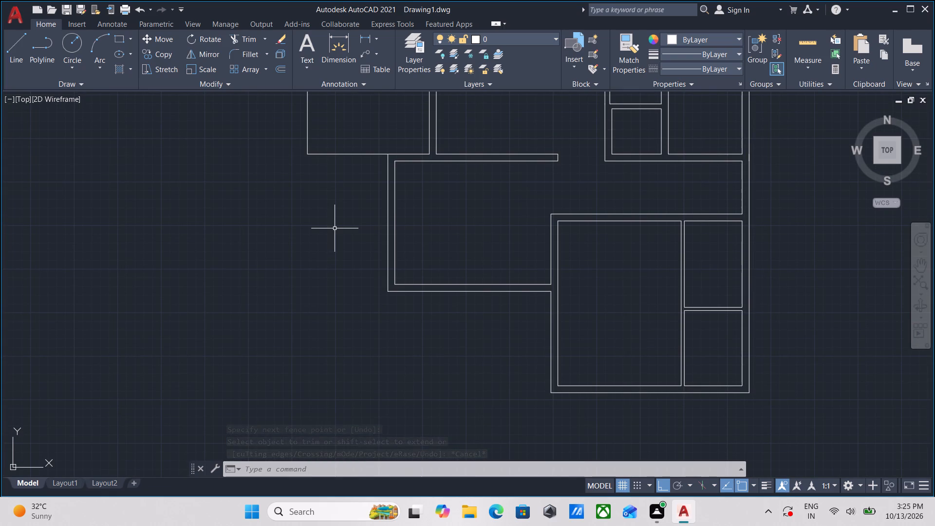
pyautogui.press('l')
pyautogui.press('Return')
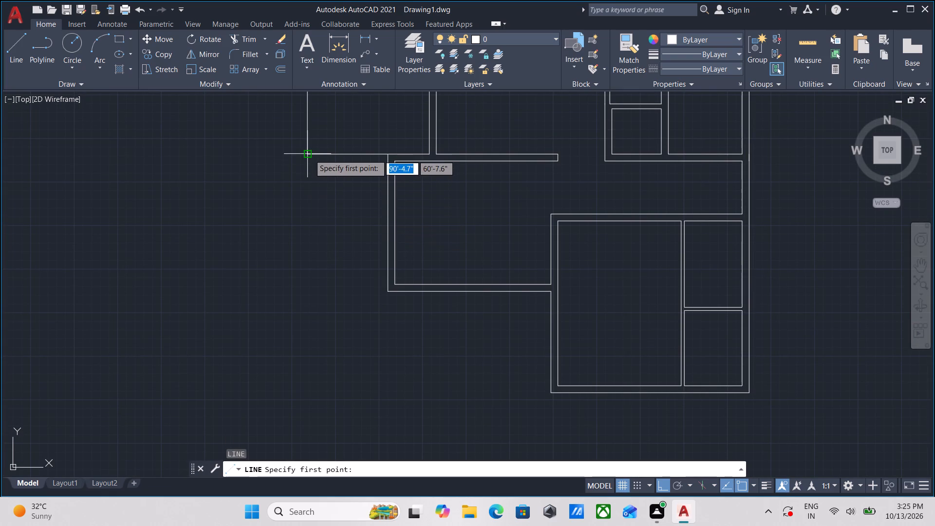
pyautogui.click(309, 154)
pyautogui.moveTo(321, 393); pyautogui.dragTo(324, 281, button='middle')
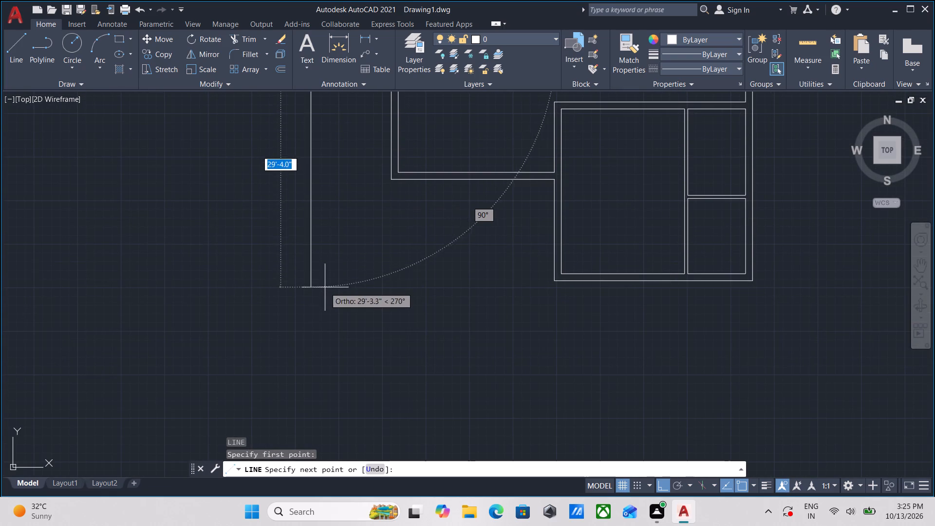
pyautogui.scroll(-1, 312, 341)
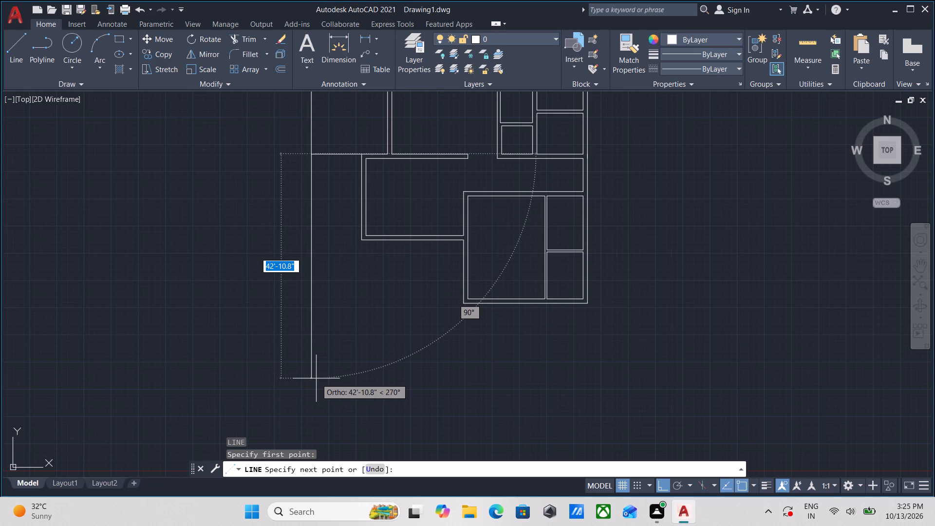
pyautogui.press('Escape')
# Examine the overall floor plan and the outline of its upper-left room.
pyautogui.scroll(-1, 336, 366)
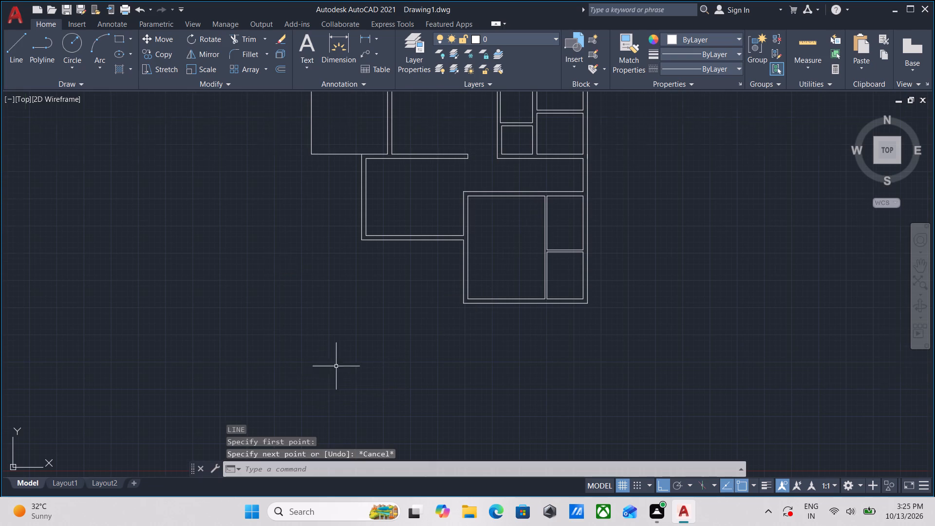
pyautogui.scroll(-1, 336, 366)
pyautogui.moveTo(337, 366); pyautogui.dragTo(332, 412, button='middle')
pyautogui.scroll(2, 349, 268)
pyautogui.moveTo(319, 312); pyautogui.dragTo(358, 271, button='middle')
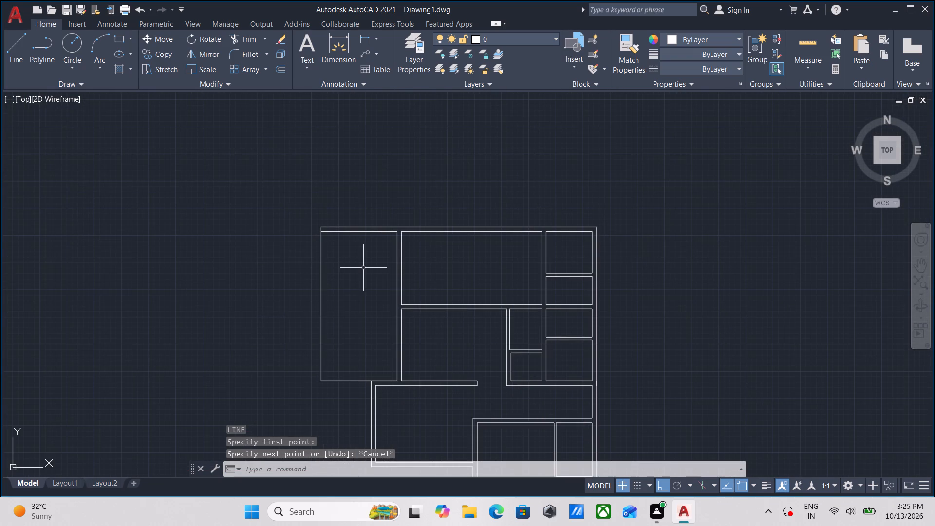
pyautogui.scroll(-1, 623, 329)
pyautogui.moveTo(624, 319); pyautogui.dragTo(647, 288, button='middle')
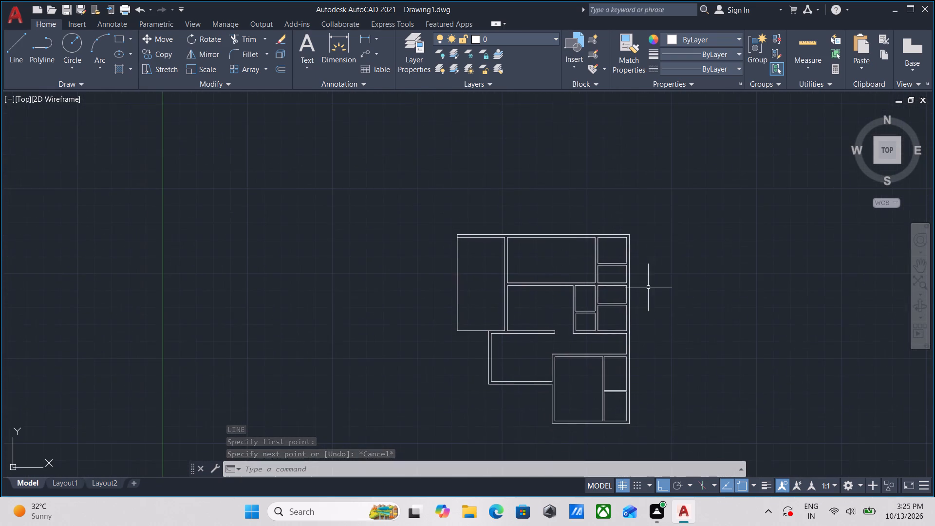
pyautogui.scroll(2, 504, 322)
pyautogui.scroll(-1, 512, 318)
pyautogui.moveTo(512, 318); pyautogui.dragTo(533, 357, button='middle')
pyautogui.moveTo(494, 312); pyautogui.dragTo(508, 342, button='middle')
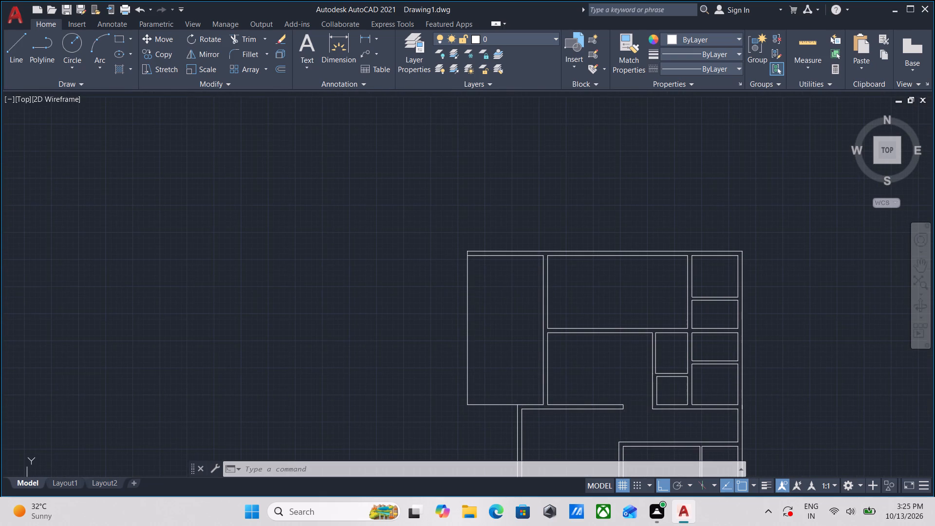
pyautogui.moveTo(505, 301); pyautogui.dragTo(499, 329, button='middle')
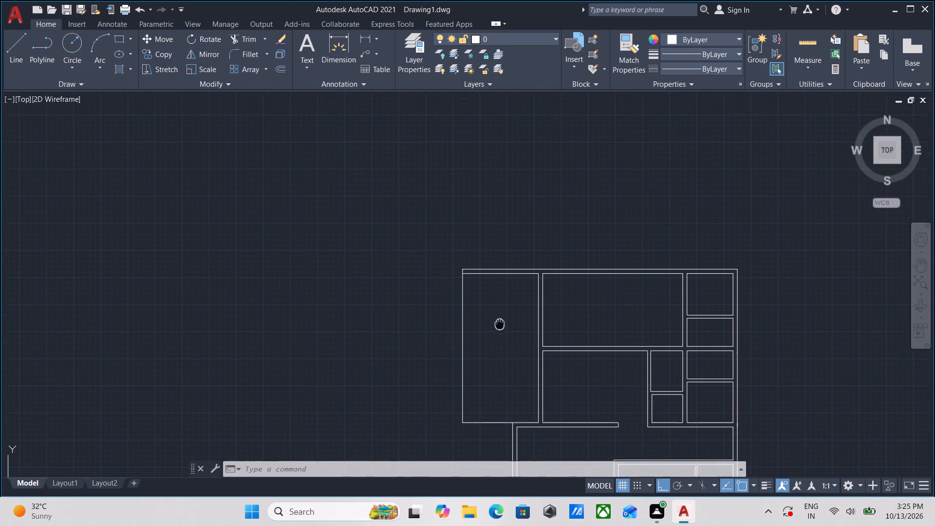
pyautogui.moveTo(499, 329); pyautogui.dragTo(497, 336, button='middle')
# Shorten the upper-left room's inner top wall line by stretching its left end rightward, leaving a short piece beside the room's right wall.
pyautogui.scroll(2, 536, 304)
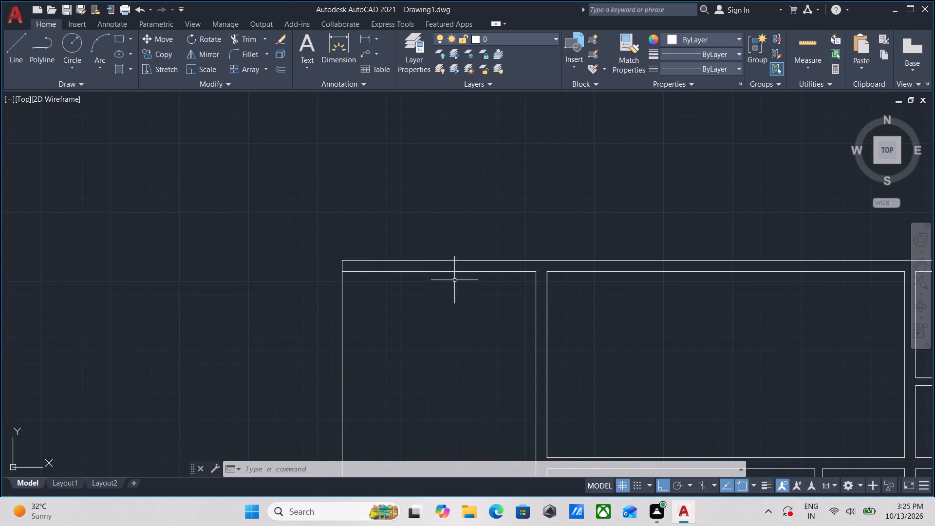
pyautogui.click(454, 279)
pyautogui.click(443, 266)
pyautogui.press('Escape')
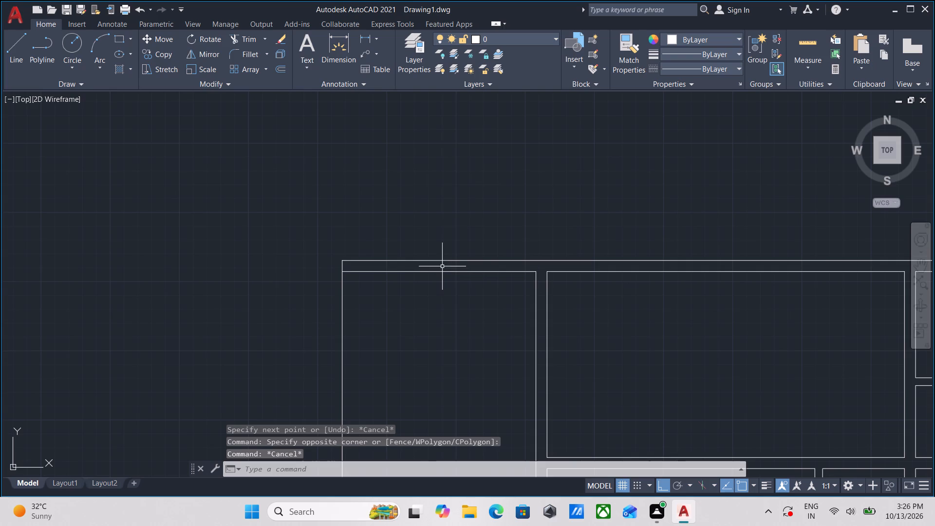
pyautogui.scroll(2, 417, 259)
pyautogui.moveTo(430, 314); pyautogui.dragTo(428, 305)
pyautogui.click(411, 283)
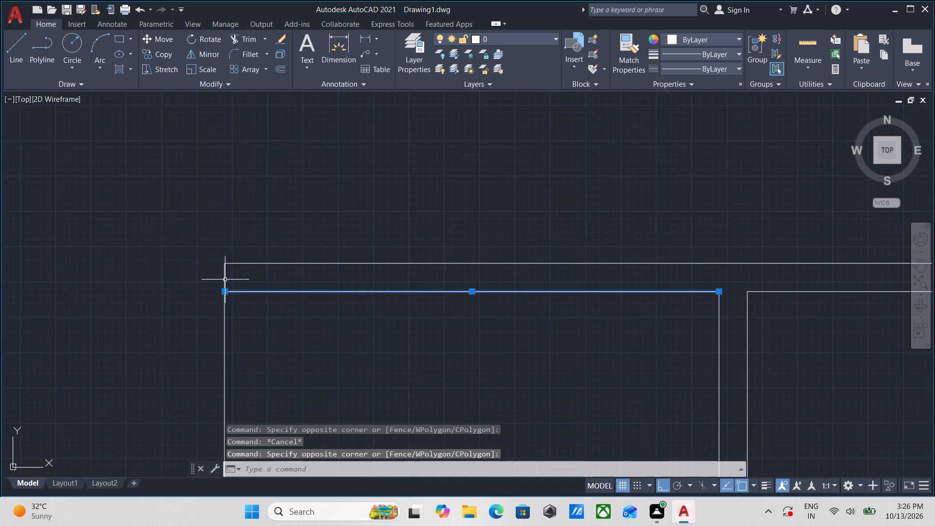
pyautogui.click(227, 289)
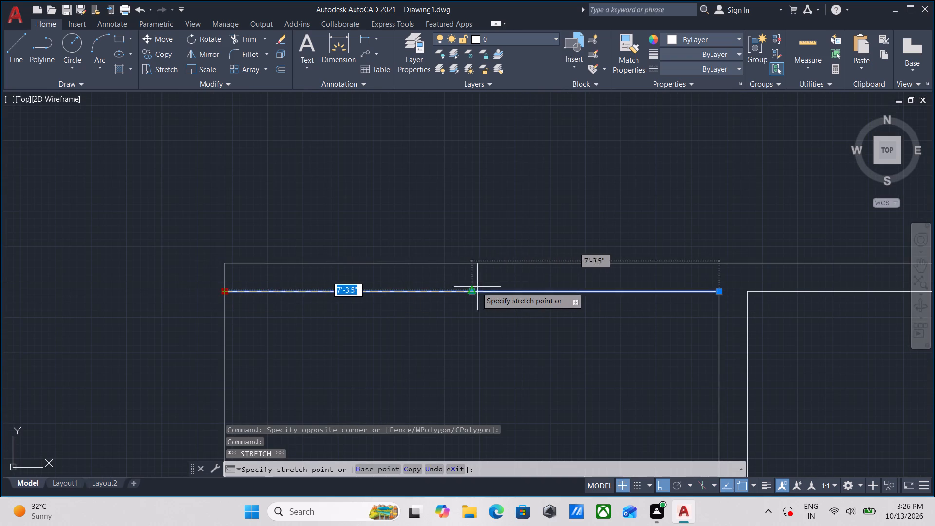
pyautogui.click(606, 292)
pyautogui.press('Escape')
# Draw a short vertical line from the shortened inner wall line's left end up to the outer top wall line.
pyautogui.scroll(2, 610, 292)
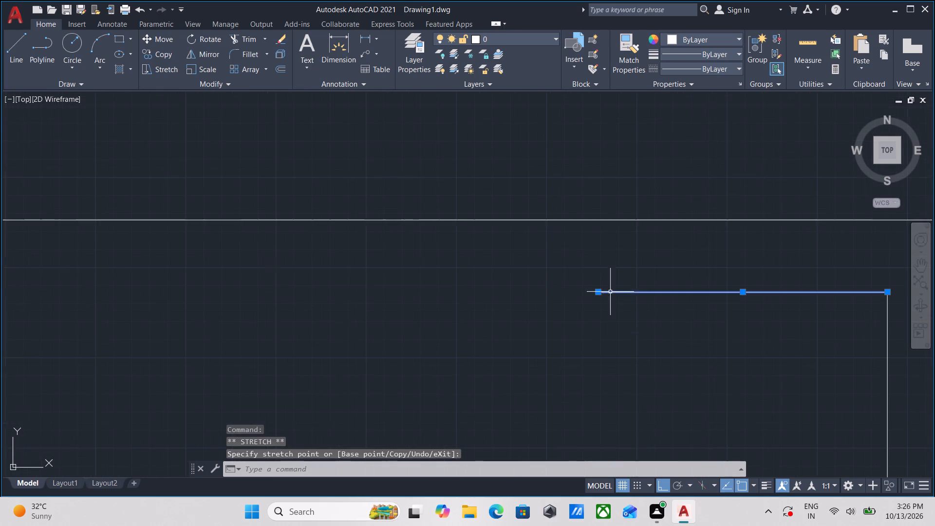
pyautogui.moveTo(576, 295); pyautogui.dragTo(538, 314, button='middle')
pyautogui.press('l')
pyautogui.press('Return')
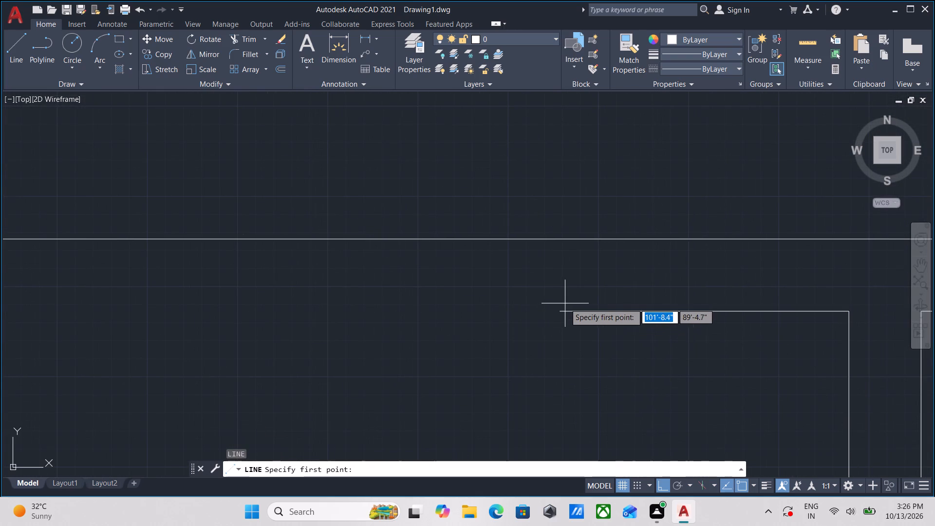
pyautogui.click(560, 315)
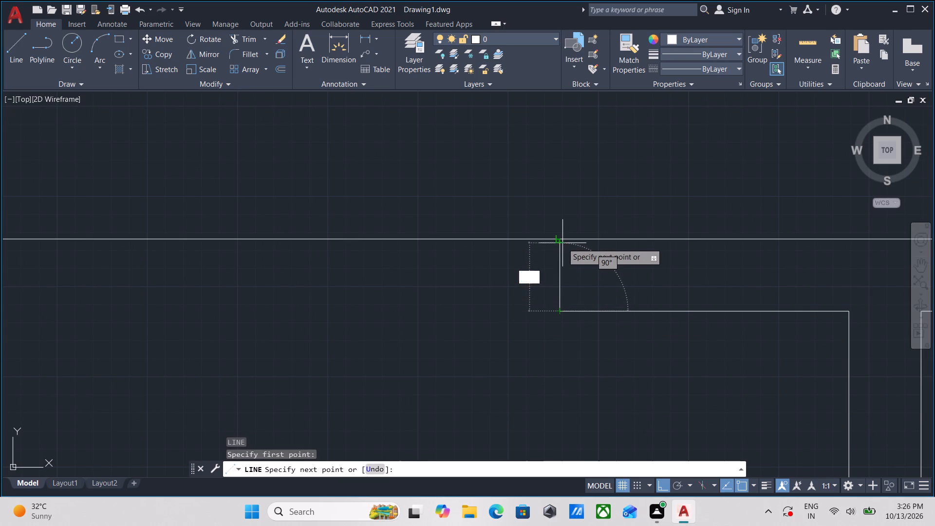
pyautogui.click(563, 241)
pyautogui.press('Escape')
pyautogui.scroll(-2, 562, 243)
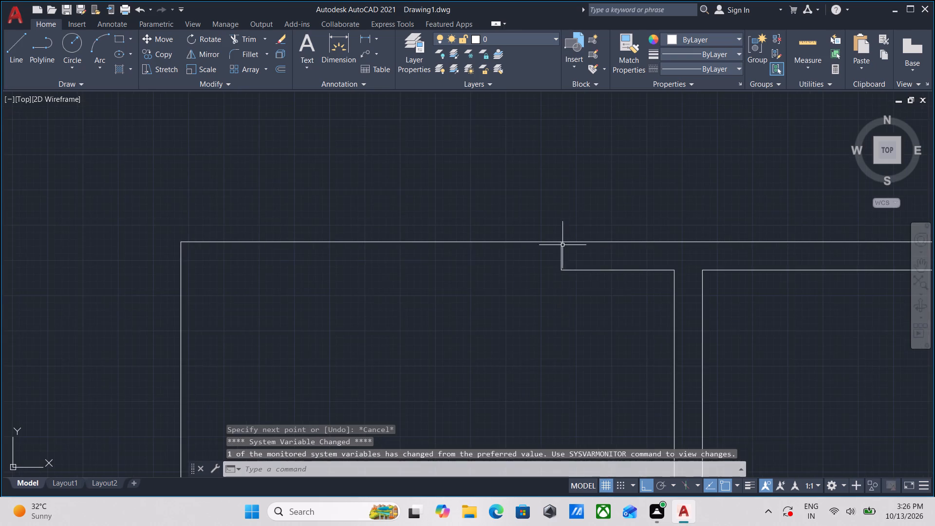
# Examine the whole floor plan from the upper rooms down to the lower block and back to the top wall.
pyautogui.scroll(-2, 606, 295)
pyautogui.moveTo(606, 296); pyautogui.dragTo(498, 222, button='middle')
pyautogui.scroll(-2, 597, 274)
pyautogui.moveTo(597, 274); pyautogui.dragTo(503, 243, button='middle')
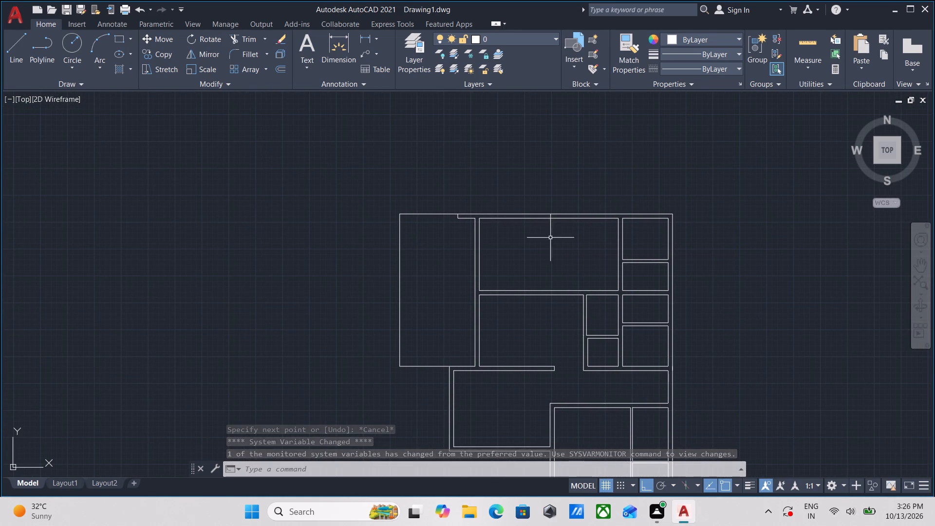
pyautogui.scroll(1, 545, 230)
pyautogui.moveTo(484, 239); pyautogui.dragTo(489, 288, button='middle')
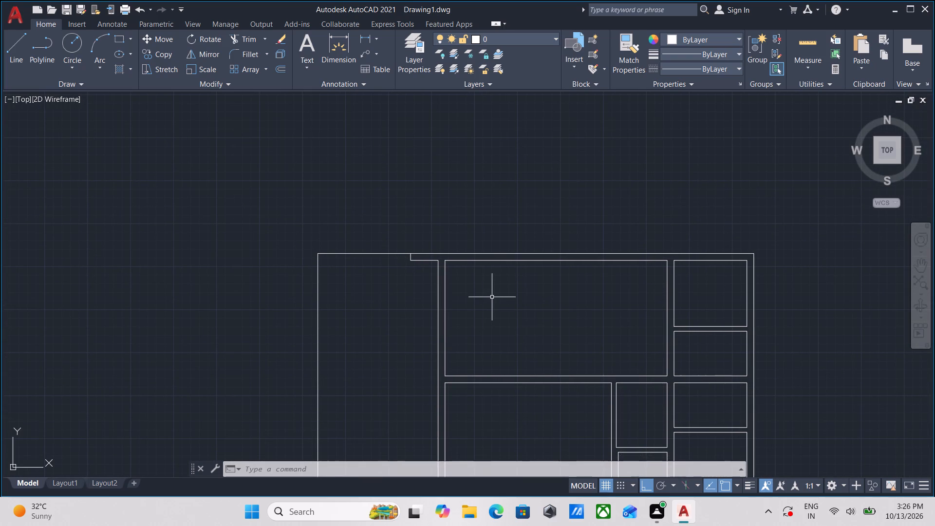
pyautogui.scroll(-1, 433, 335)
pyautogui.moveTo(437, 326); pyautogui.dragTo(467, 204, button='middle')
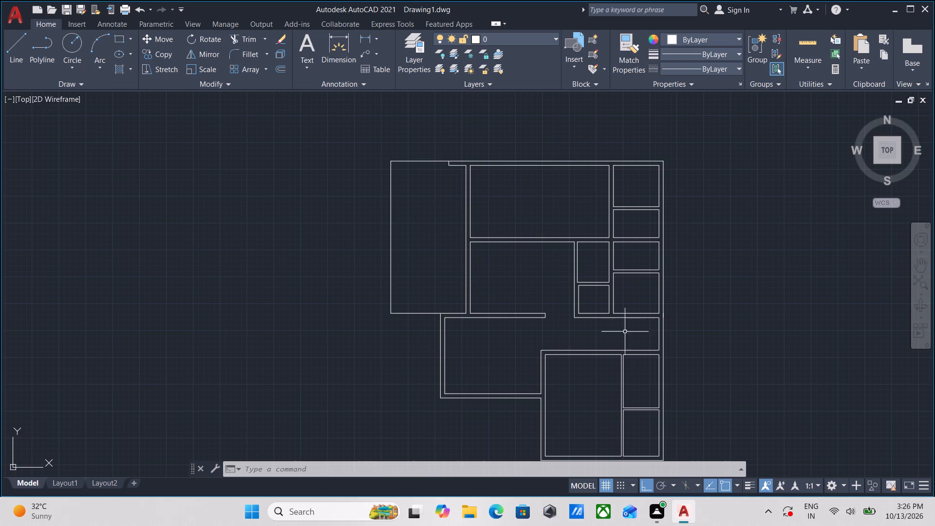
pyautogui.moveTo(591, 270); pyautogui.dragTo(596, 244, button='middle')
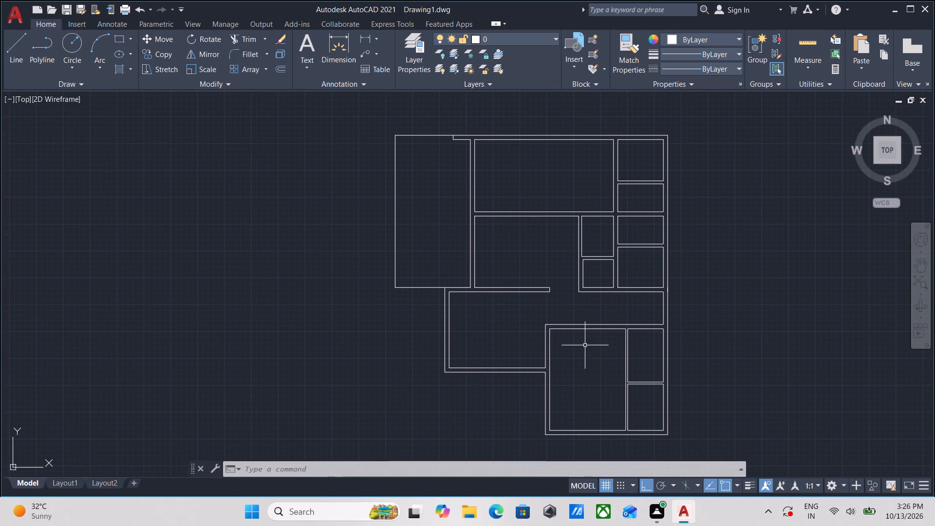
pyautogui.moveTo(585, 346); pyautogui.dragTo(613, 273, button='middle')
pyautogui.moveTo(620, 338); pyautogui.dragTo(642, 319, button='middle')
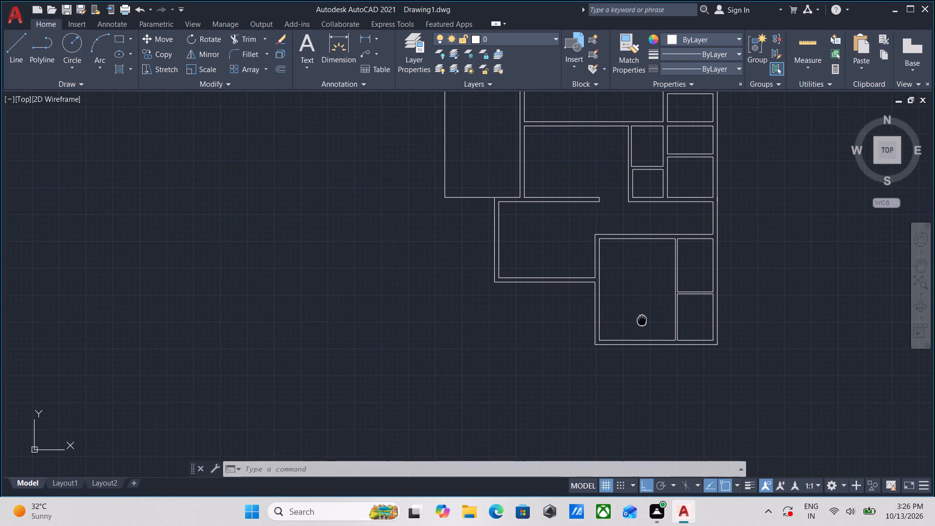
pyautogui.moveTo(642, 319); pyautogui.dragTo(617, 344, button='middle')
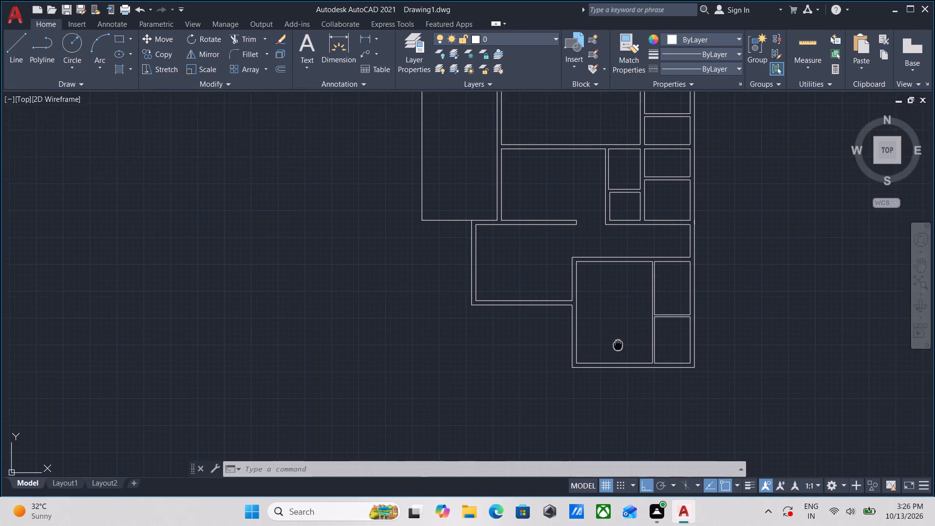
pyautogui.moveTo(617, 344); pyautogui.dragTo(601, 376, button='middle')
pyautogui.scroll(2, 580, 342)
pyautogui.scroll(-3, 583, 339)
pyautogui.moveTo(583, 339); pyautogui.dragTo(536, 373, button='middle')
pyautogui.scroll(3, 535, 368)
pyautogui.scroll(-2, 571, 333)
pyautogui.moveTo(571, 333); pyautogui.dragTo(580, 323, button='middle')
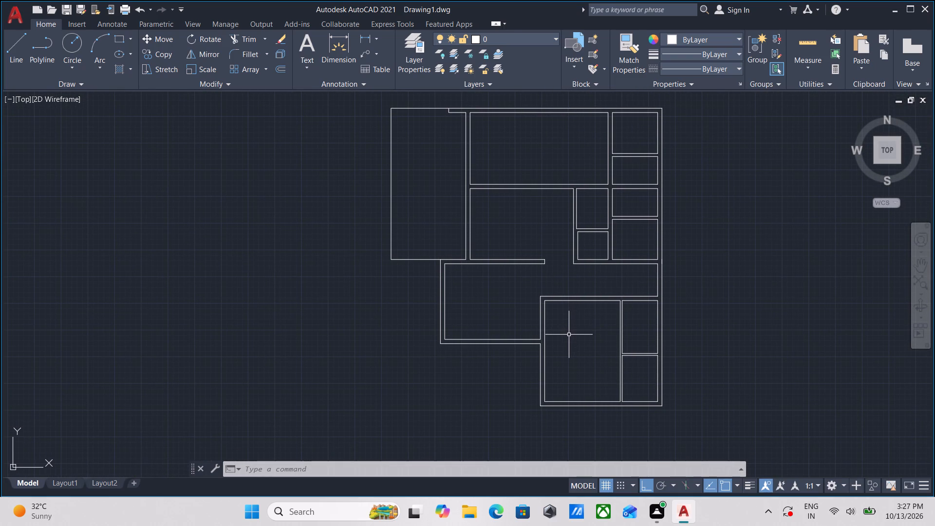
pyautogui.scroll(1, 569, 335)
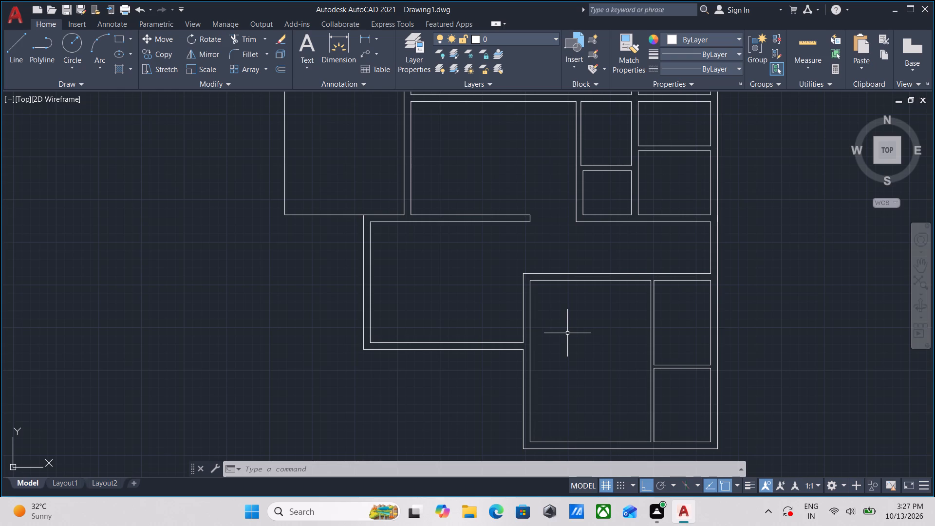
pyautogui.moveTo(700, 225); pyautogui.dragTo(592, 359, button='middle')
pyautogui.moveTo(645, 201); pyautogui.dragTo(636, 302, button='middle')
pyautogui.moveTo(616, 221); pyautogui.dragTo(619, 292, button='middle')
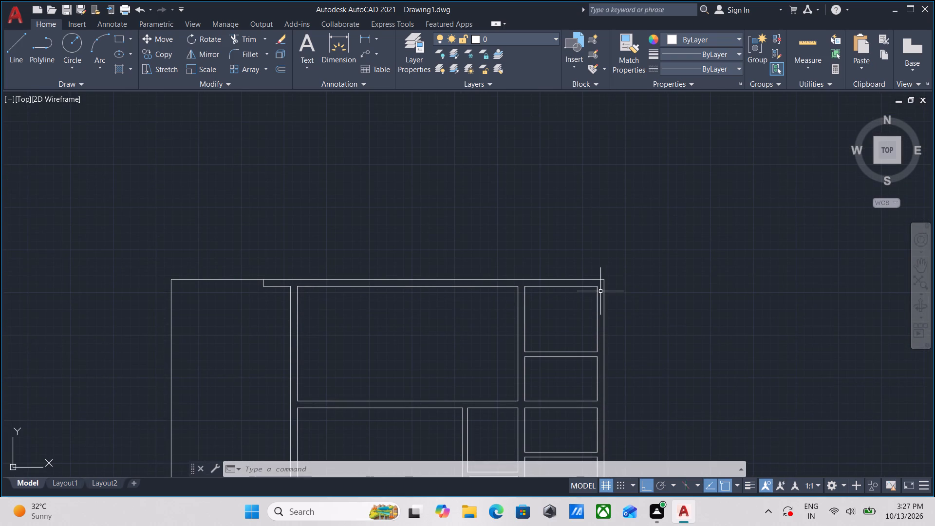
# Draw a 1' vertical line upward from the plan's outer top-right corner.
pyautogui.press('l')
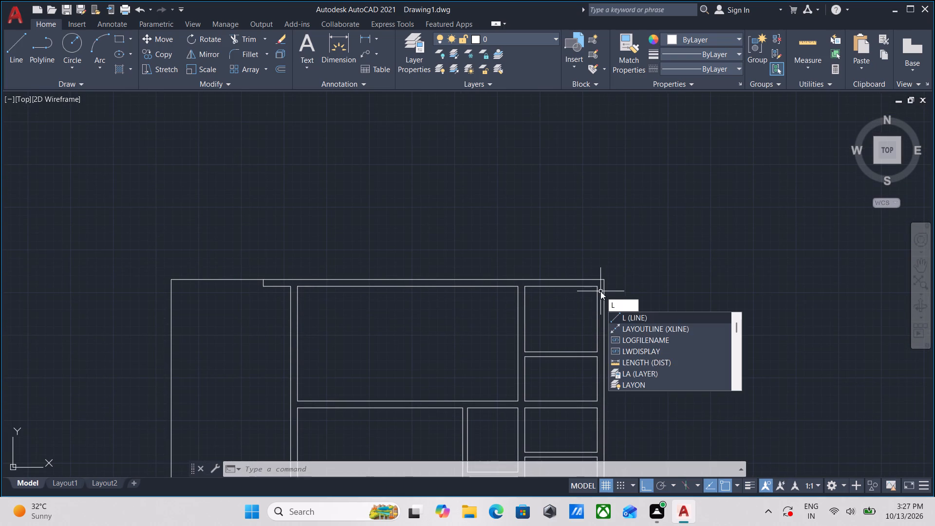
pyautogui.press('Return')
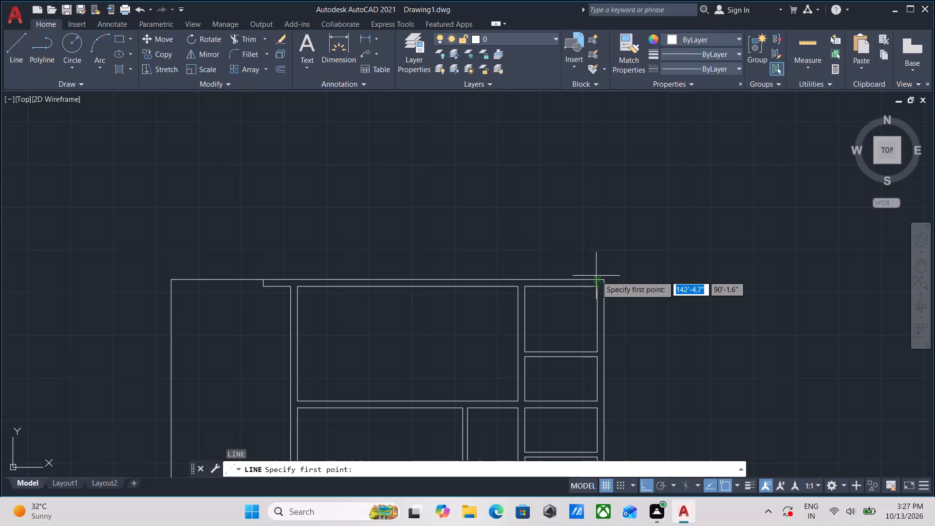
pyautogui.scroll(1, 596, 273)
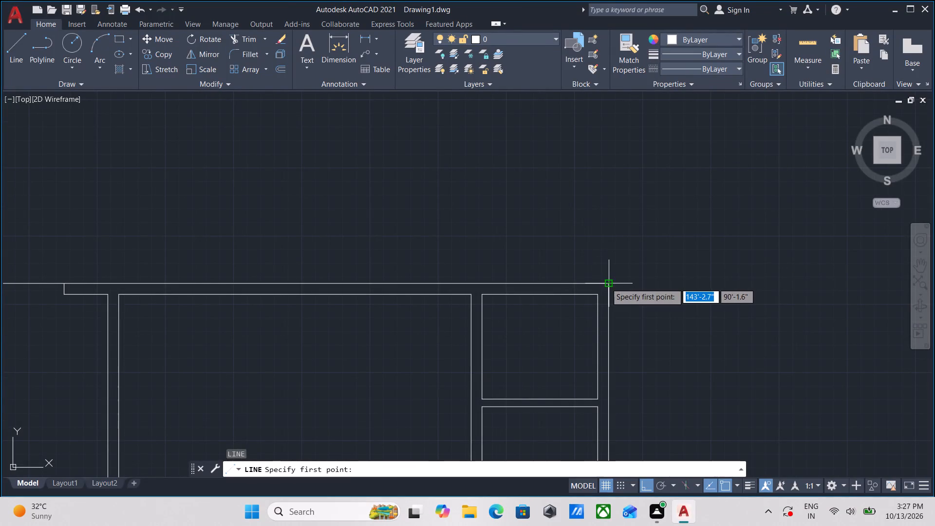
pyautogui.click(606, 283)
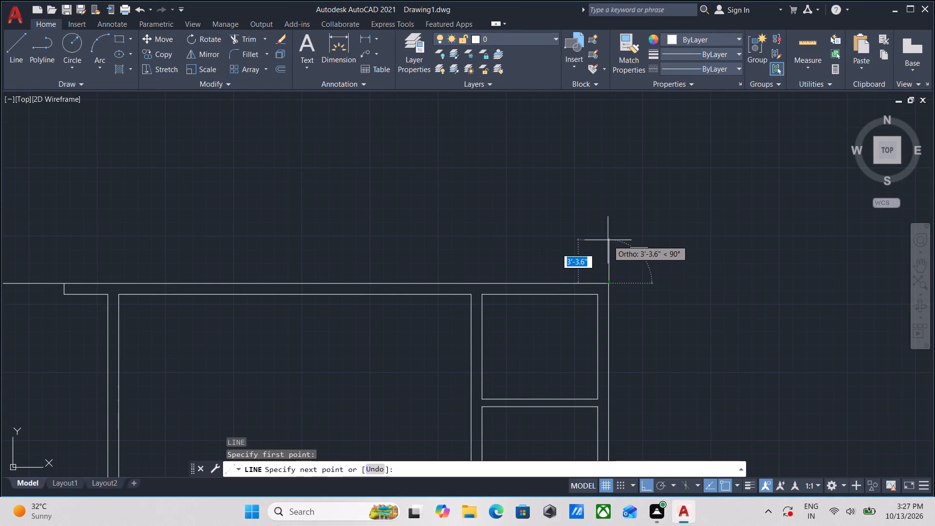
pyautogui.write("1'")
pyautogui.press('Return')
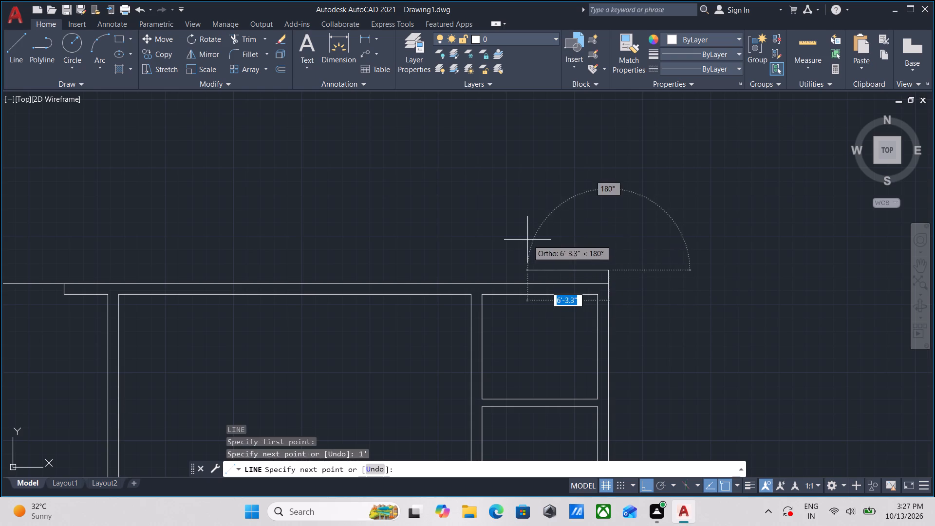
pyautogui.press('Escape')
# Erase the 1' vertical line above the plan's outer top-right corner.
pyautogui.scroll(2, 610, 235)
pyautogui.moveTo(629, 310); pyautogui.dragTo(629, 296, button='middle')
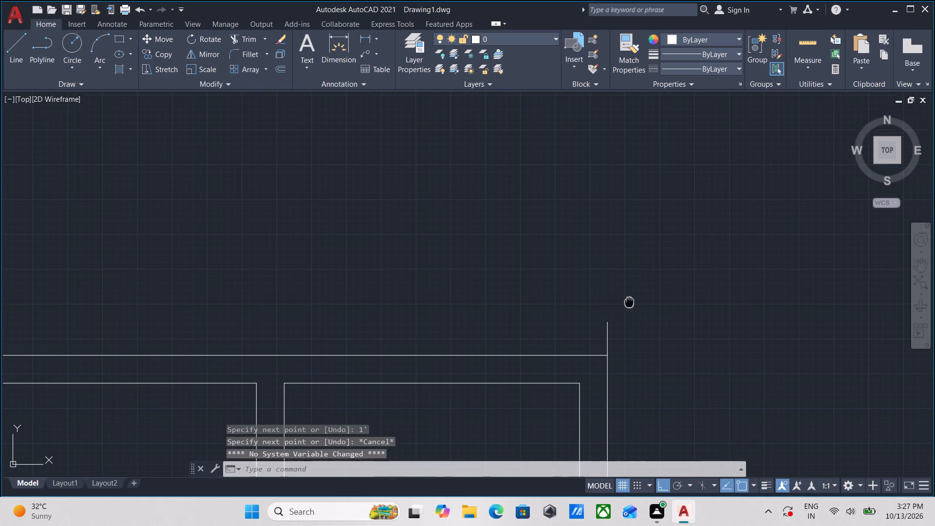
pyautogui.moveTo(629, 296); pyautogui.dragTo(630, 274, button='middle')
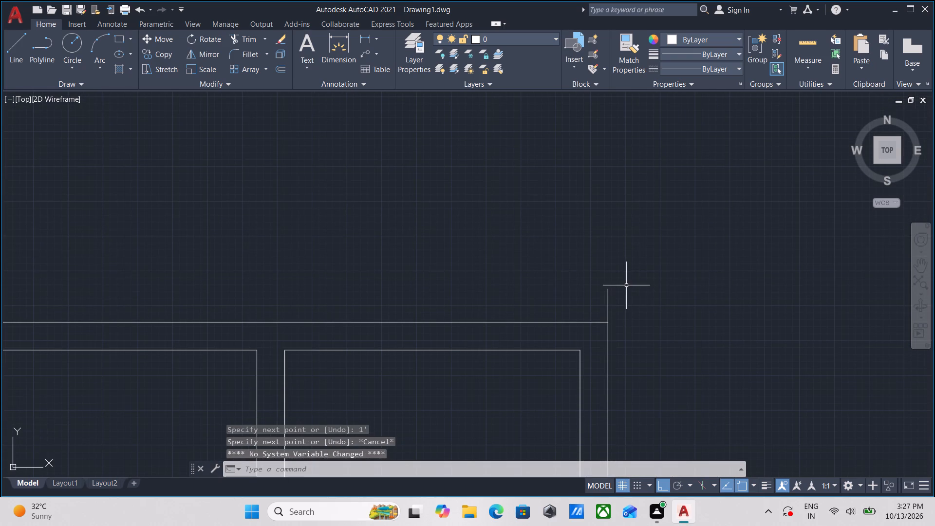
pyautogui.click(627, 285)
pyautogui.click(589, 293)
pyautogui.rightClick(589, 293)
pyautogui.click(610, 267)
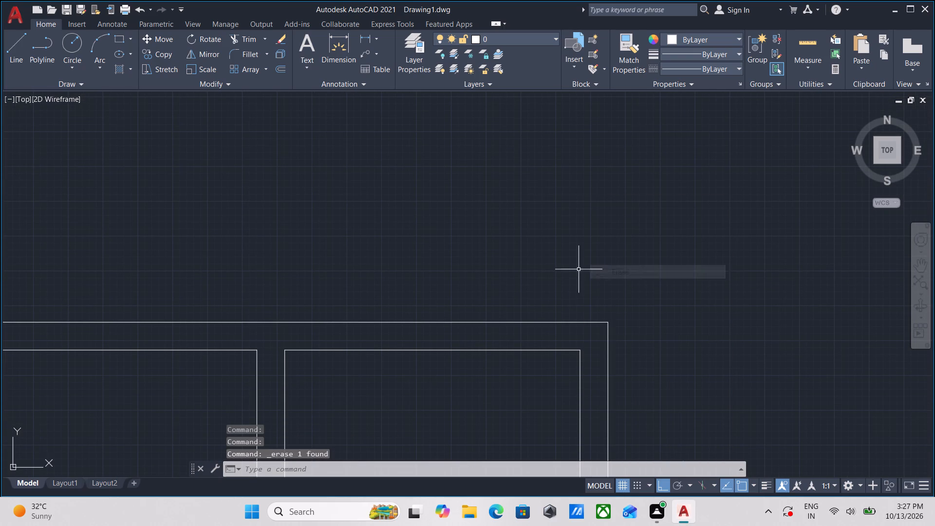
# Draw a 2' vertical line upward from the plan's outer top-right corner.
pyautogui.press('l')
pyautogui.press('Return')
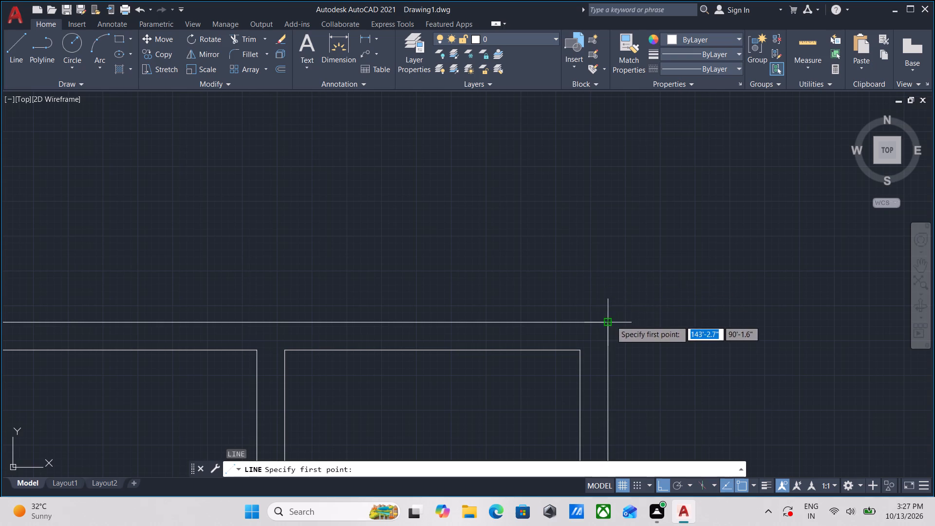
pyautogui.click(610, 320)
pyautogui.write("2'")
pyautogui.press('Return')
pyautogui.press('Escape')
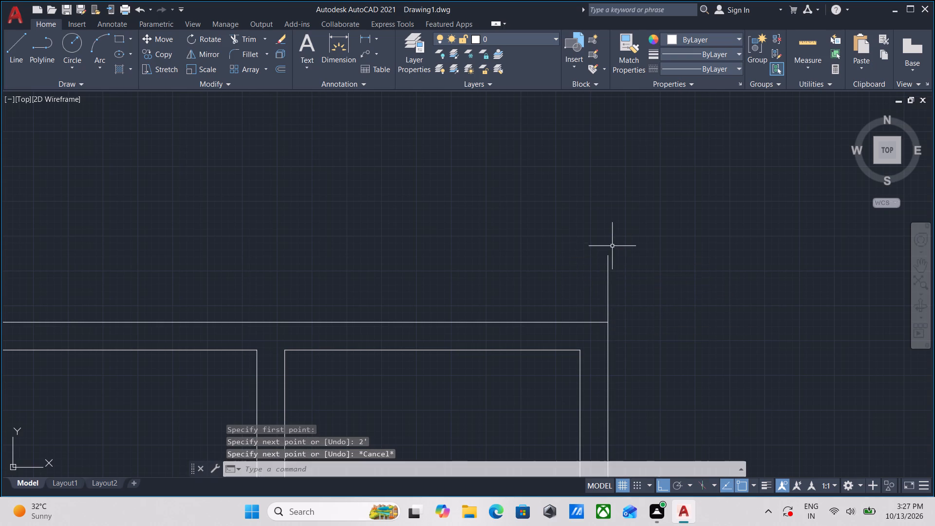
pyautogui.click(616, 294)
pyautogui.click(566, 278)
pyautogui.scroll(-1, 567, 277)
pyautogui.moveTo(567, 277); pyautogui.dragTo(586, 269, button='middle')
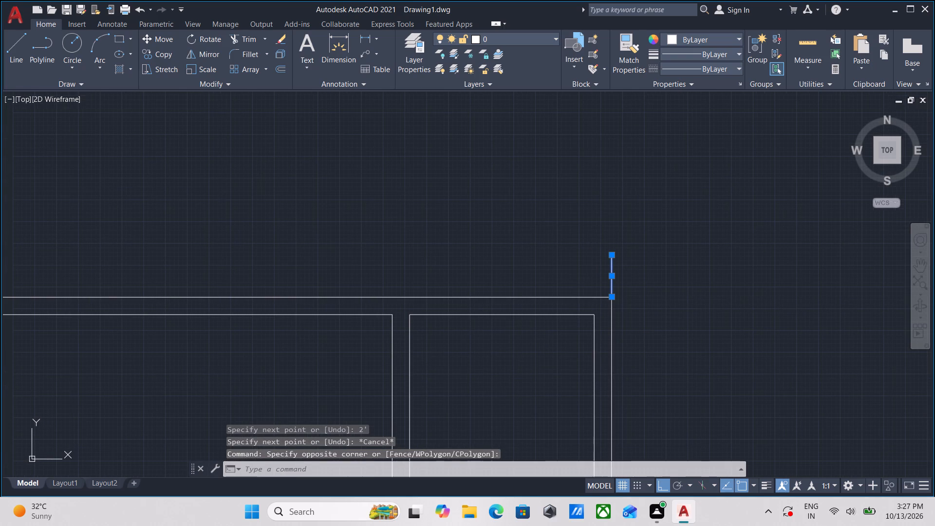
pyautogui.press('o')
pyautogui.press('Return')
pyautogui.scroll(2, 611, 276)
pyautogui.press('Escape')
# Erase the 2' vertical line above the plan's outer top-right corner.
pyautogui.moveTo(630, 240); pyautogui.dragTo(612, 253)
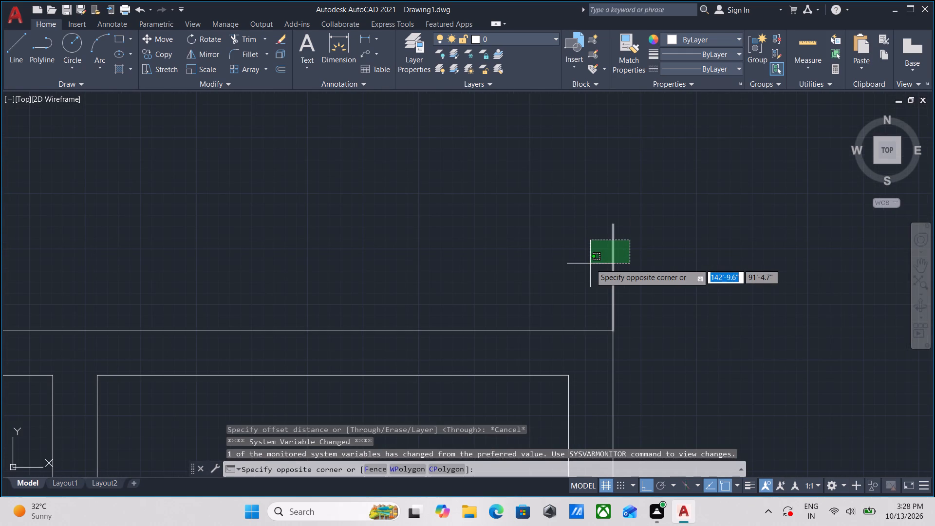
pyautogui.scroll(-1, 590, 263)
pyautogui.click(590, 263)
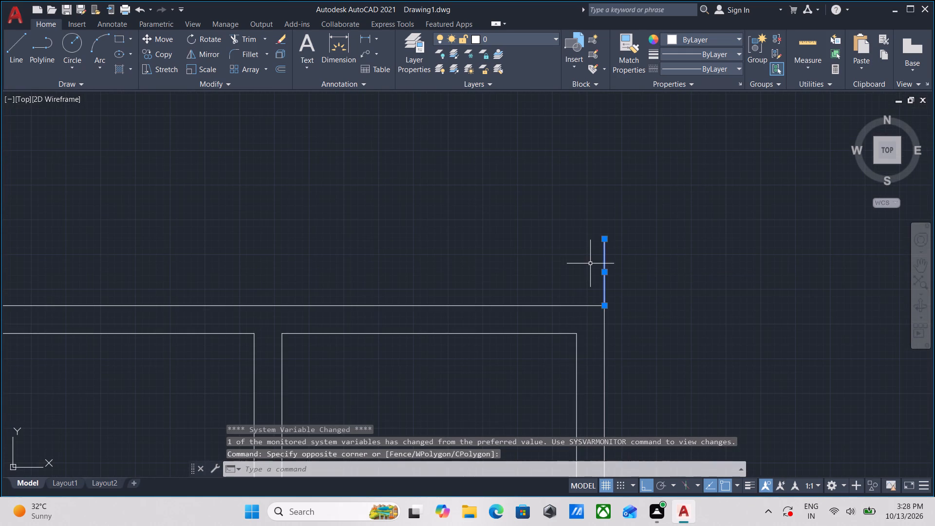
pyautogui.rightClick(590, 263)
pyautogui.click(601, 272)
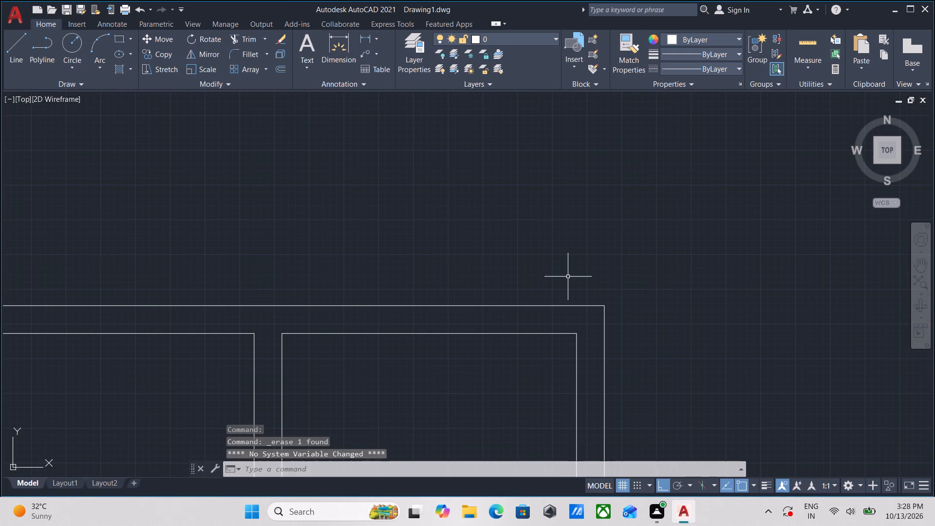
# Draw a 3' vertical line upward from the plan's outer top-right corner.
pyautogui.press('l')
pyautogui.press('Return')
pyautogui.click(608, 304)
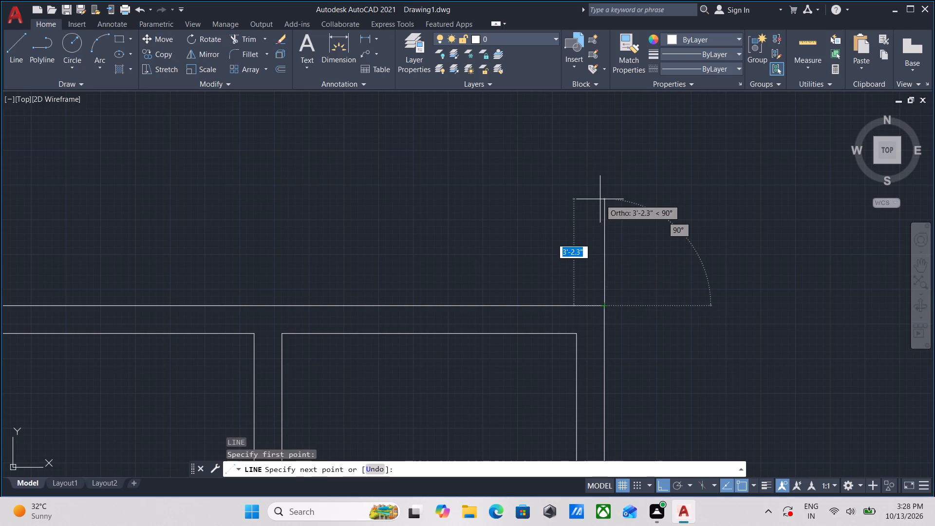
pyautogui.write("3'")
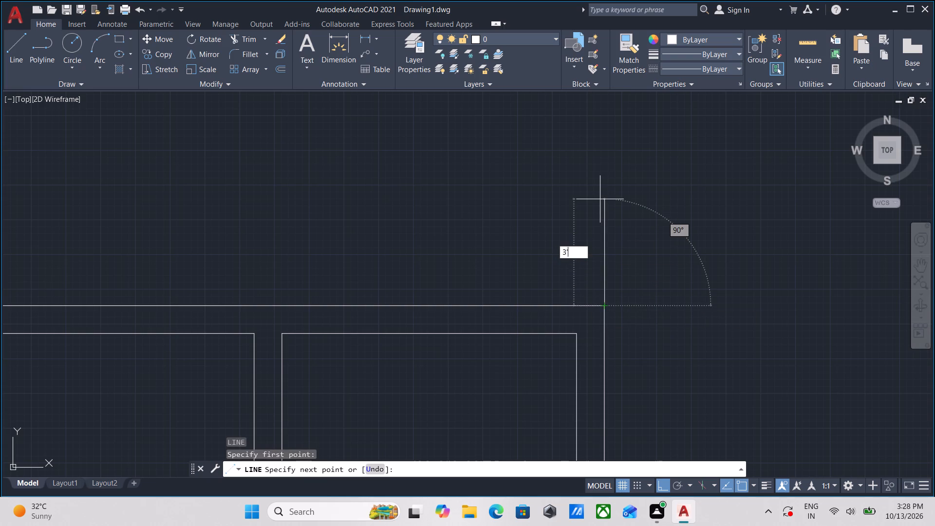
pyautogui.press('Return')
pyautogui.press('Escape')
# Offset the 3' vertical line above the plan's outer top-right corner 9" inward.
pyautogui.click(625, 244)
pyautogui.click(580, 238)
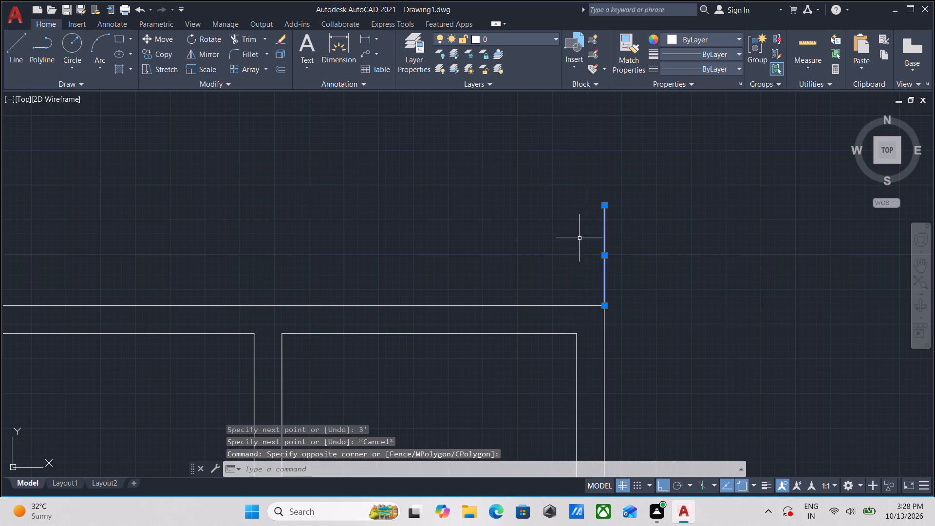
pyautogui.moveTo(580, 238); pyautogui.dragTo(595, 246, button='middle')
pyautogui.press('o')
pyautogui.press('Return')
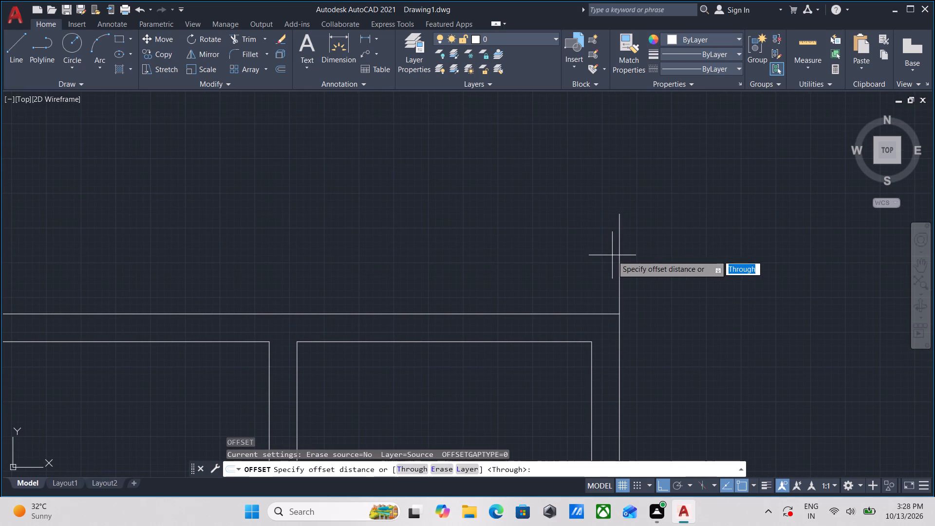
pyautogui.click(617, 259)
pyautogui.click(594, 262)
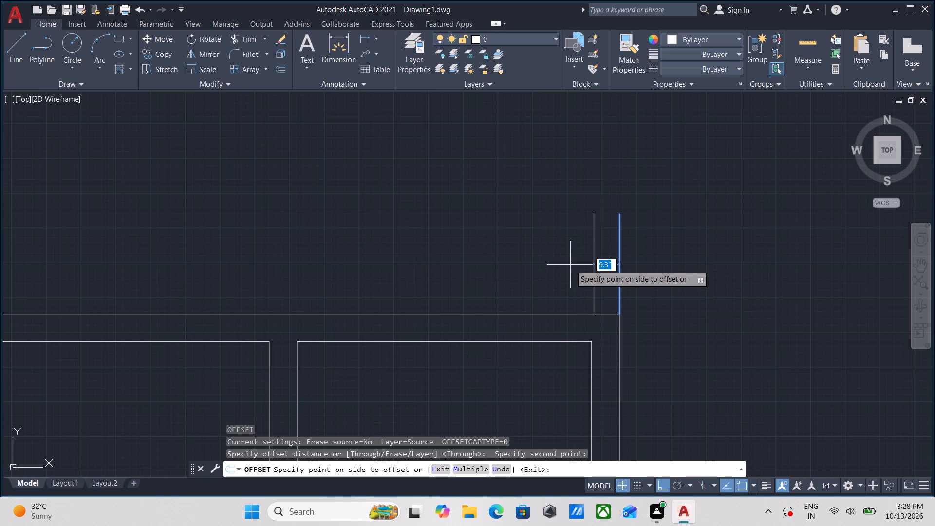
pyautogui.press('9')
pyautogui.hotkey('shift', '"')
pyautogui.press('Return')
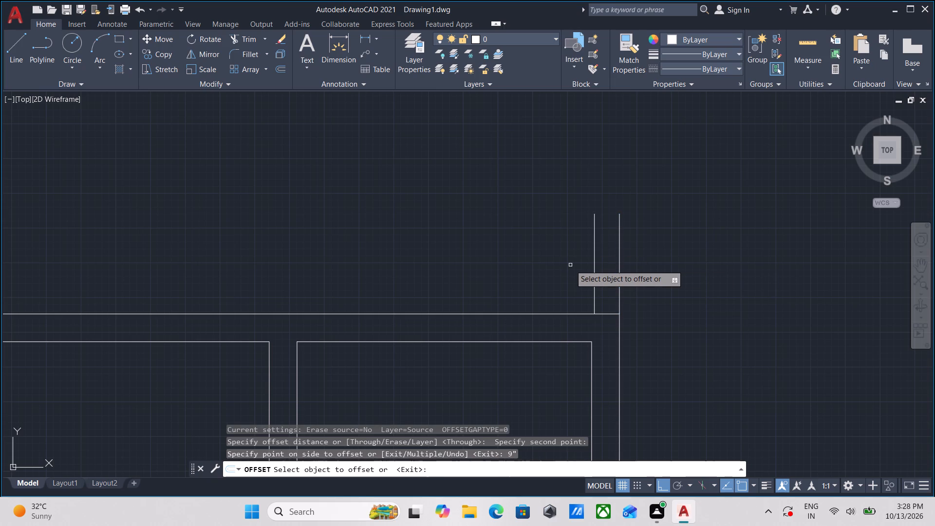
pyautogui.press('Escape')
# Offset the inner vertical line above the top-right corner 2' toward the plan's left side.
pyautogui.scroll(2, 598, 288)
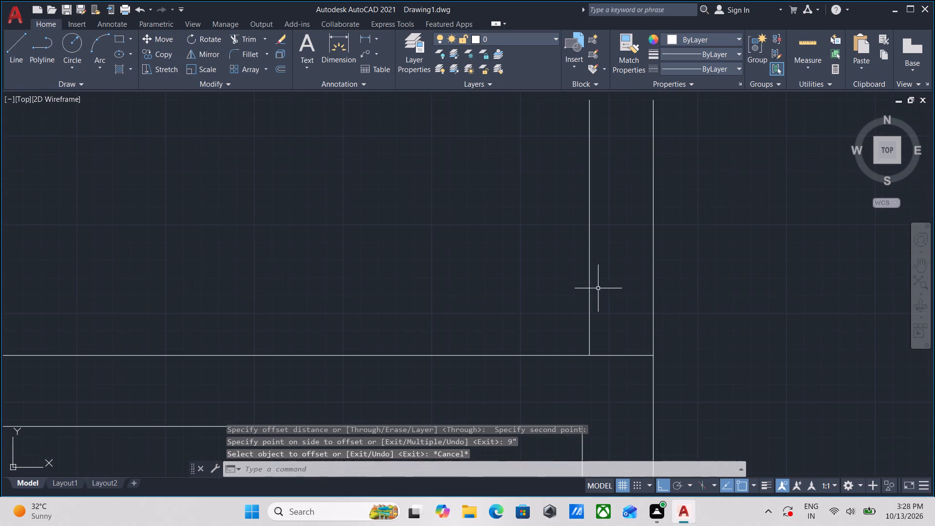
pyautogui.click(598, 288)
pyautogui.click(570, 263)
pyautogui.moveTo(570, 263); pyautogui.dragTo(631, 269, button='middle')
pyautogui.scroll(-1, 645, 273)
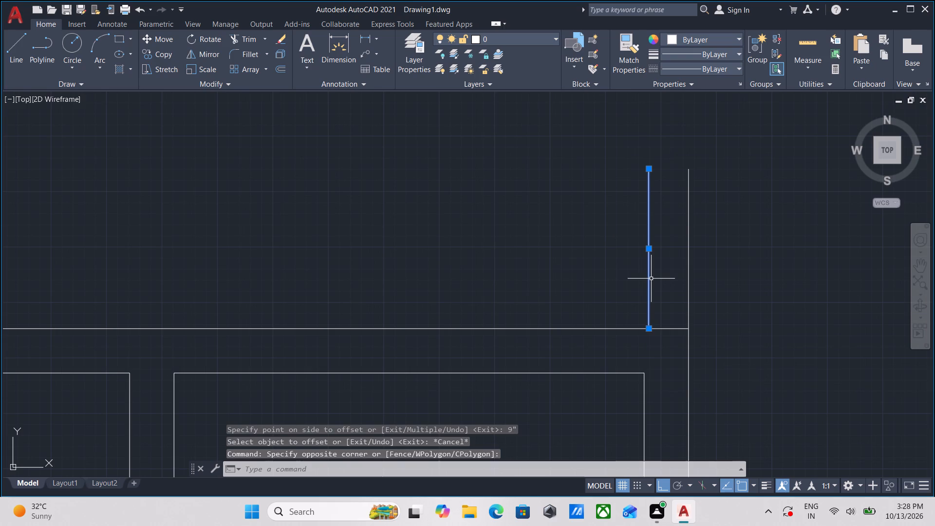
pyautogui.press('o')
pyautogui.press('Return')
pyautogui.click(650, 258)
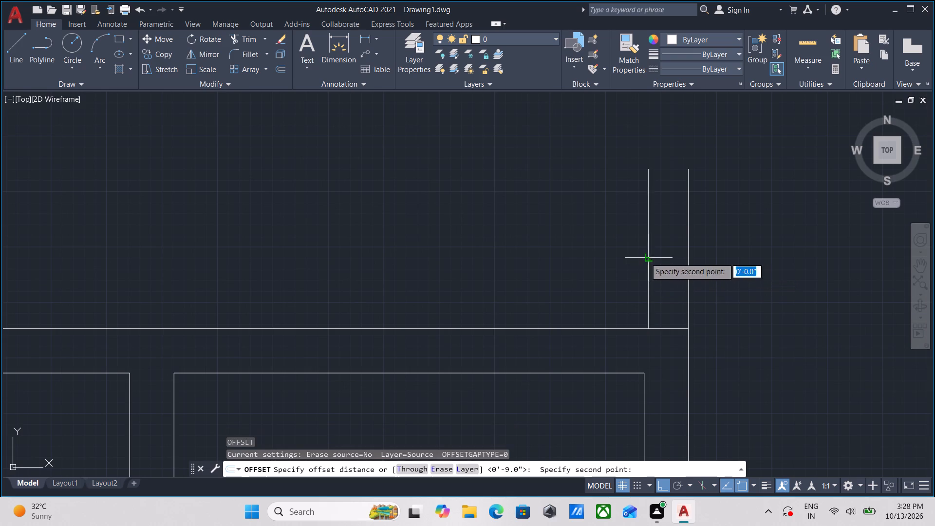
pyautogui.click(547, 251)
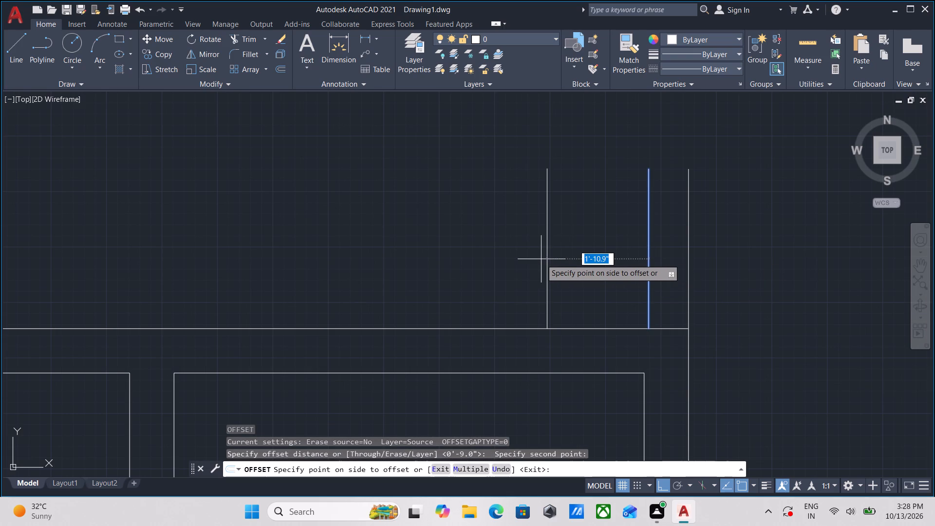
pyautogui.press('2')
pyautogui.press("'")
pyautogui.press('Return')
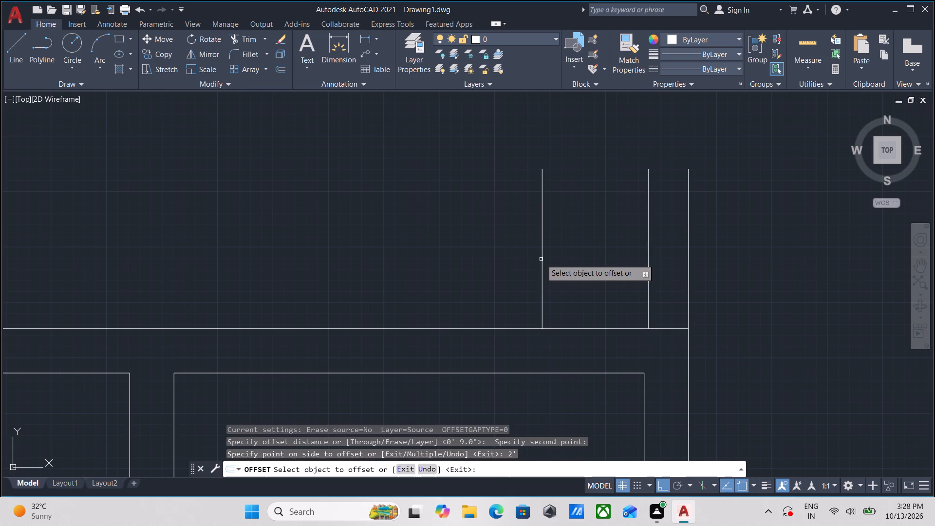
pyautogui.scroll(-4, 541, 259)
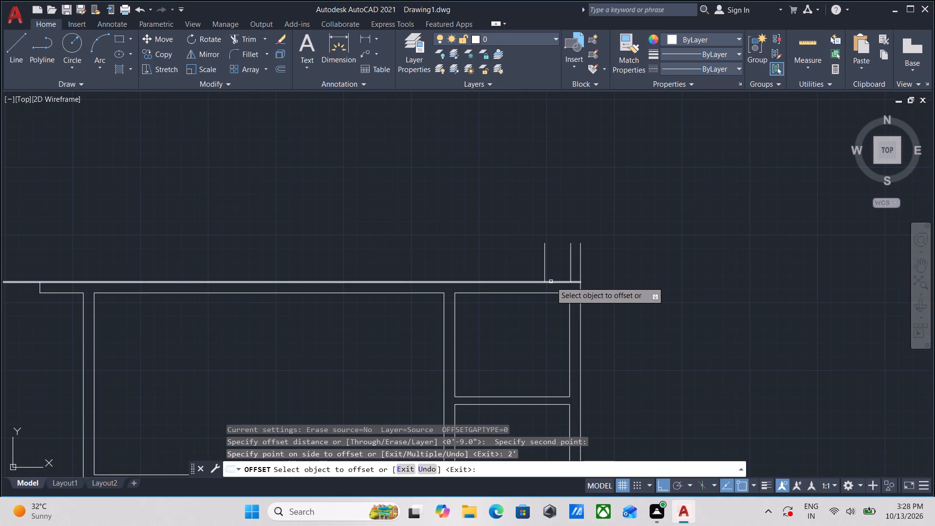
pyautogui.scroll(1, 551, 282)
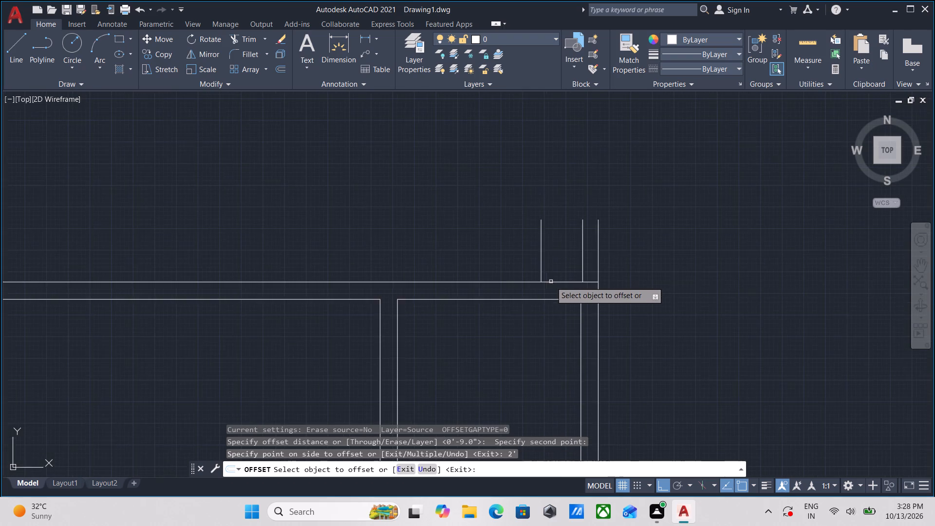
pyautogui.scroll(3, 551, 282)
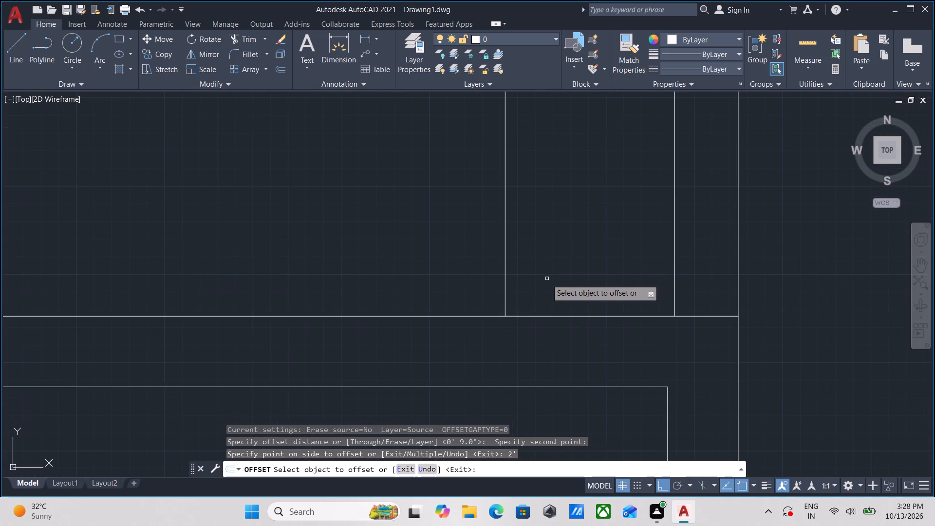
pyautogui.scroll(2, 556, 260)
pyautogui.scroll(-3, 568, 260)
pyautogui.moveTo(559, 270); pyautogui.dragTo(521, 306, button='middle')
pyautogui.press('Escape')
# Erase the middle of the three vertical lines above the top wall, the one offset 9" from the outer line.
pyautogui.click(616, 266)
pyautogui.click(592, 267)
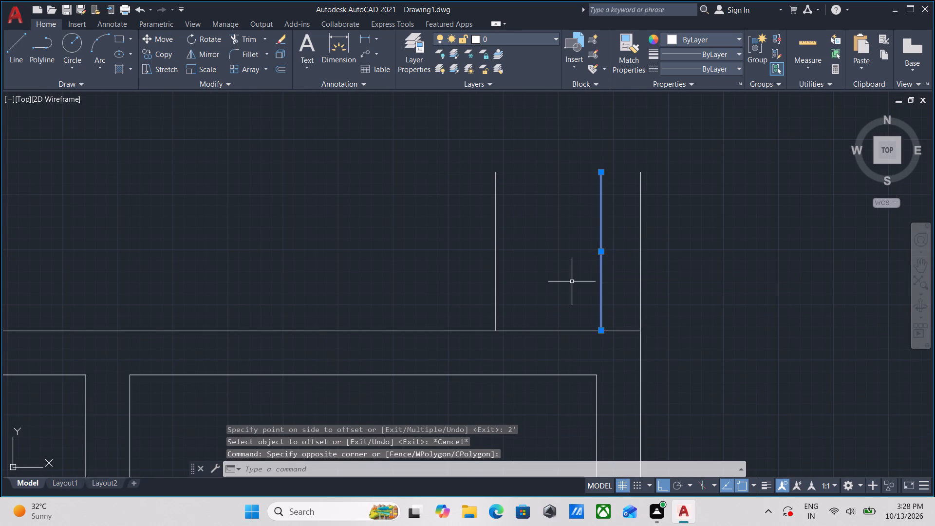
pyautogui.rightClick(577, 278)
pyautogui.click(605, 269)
# Offset the outermost 3' vertical line above the plan's top-right corner 7" inward.
pyautogui.click(657, 266)
pyautogui.click(614, 261)
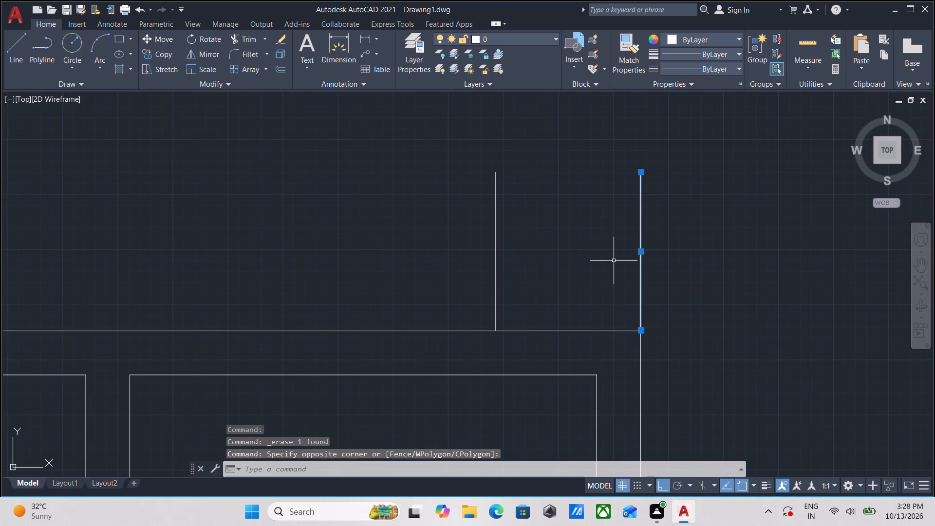
pyautogui.press('o')
pyautogui.press('Return')
pyautogui.click(642, 264)
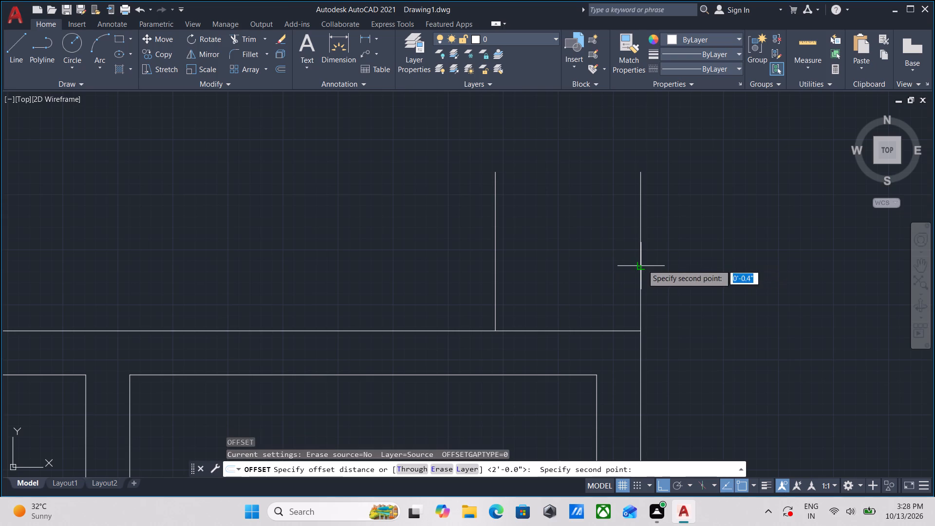
pyautogui.click(617, 265)
pyautogui.press('7')
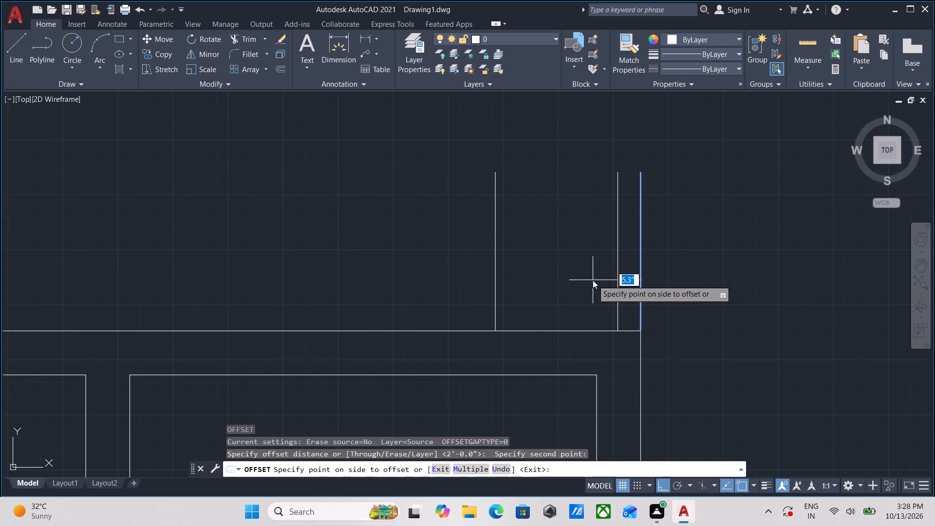
pyautogui.press('Return')
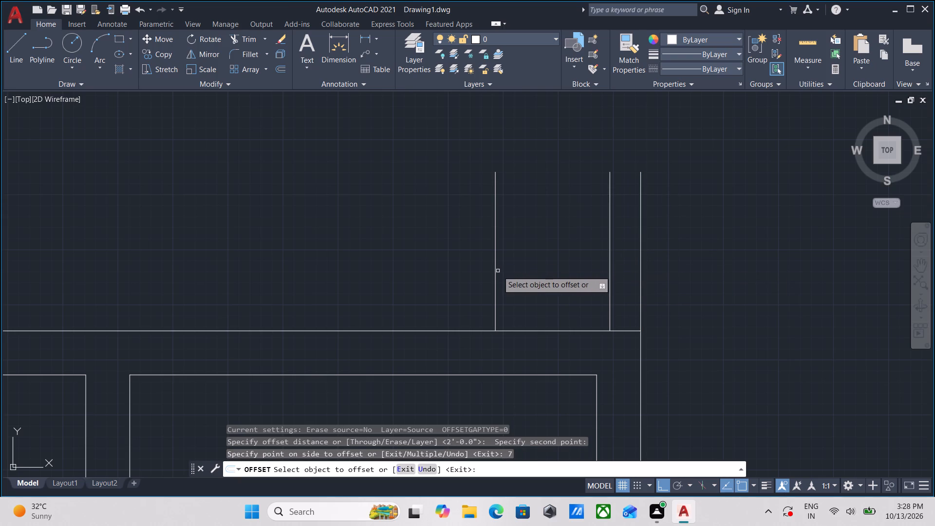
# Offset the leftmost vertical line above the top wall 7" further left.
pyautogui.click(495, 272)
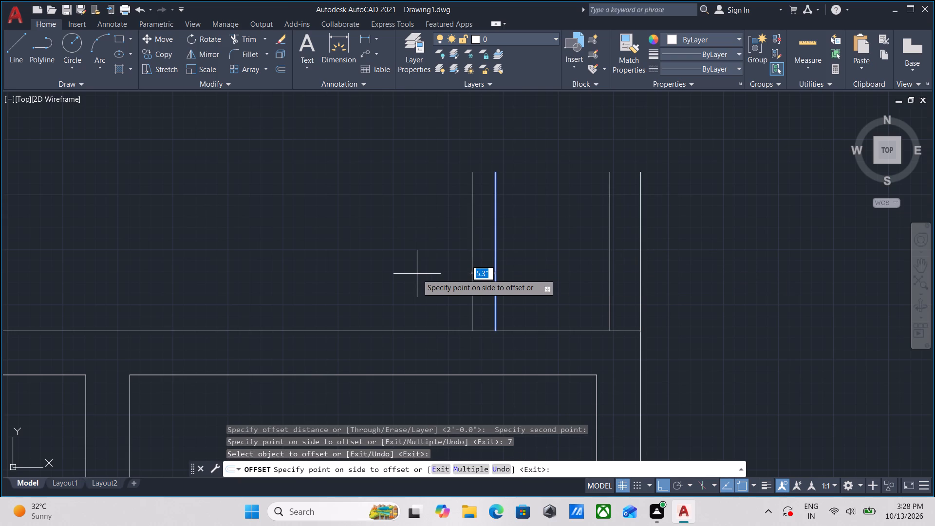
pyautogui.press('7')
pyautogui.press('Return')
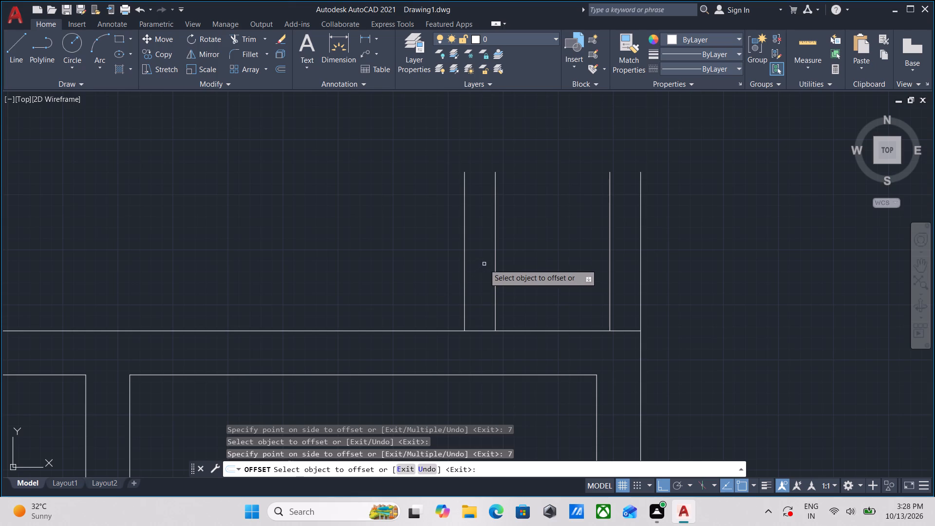
# Examine how the two pairs of vertical lines sit relative to the top wall and the rooms below.
pyautogui.scroll(-1, 484, 264)
pyautogui.moveTo(506, 259); pyautogui.dragTo(569, 255, button='middle')
pyautogui.scroll(-2, 573, 255)
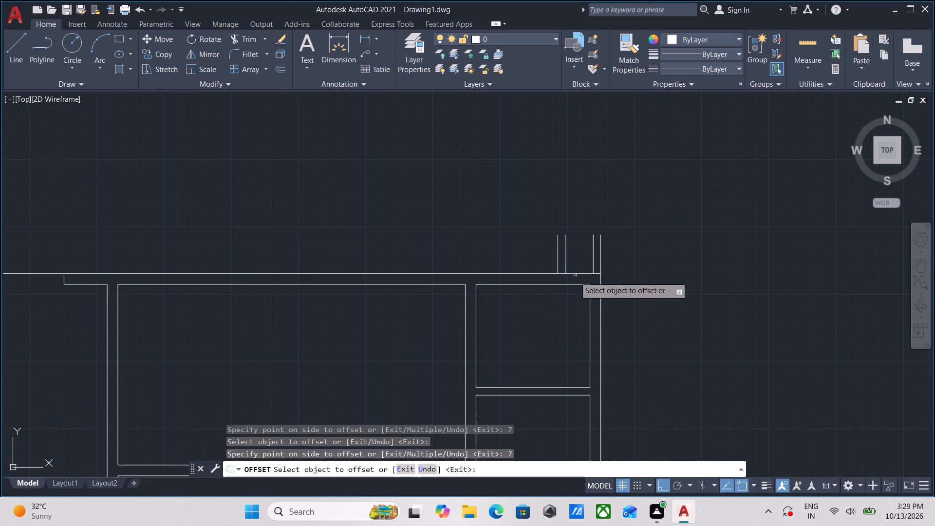
pyautogui.scroll(2, 573, 282)
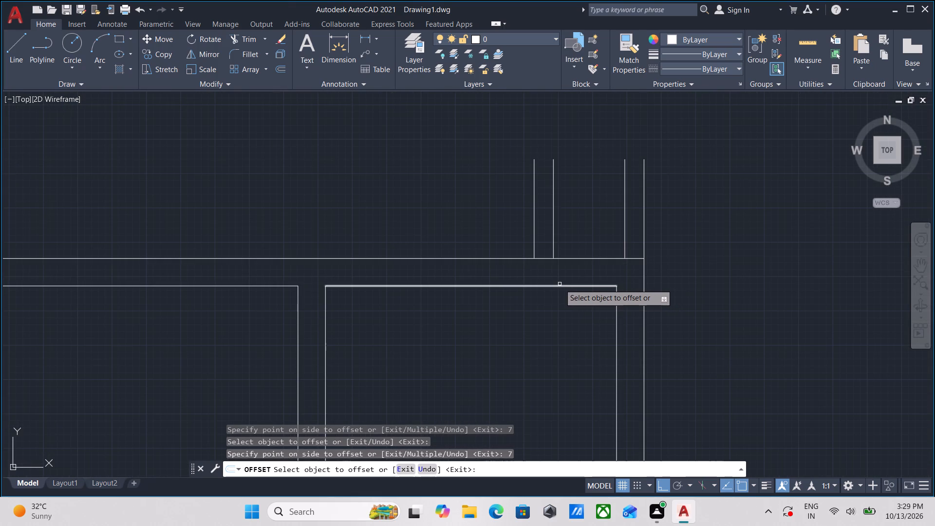
pyautogui.scroll(1, 560, 284)
pyautogui.moveTo(567, 292); pyautogui.dragTo(580, 313, button='middle')
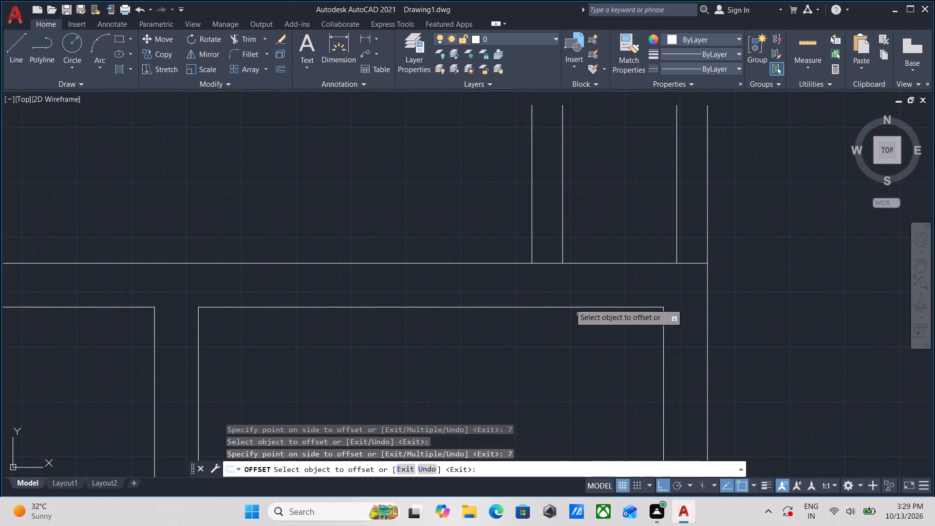
pyautogui.moveTo(558, 287); pyautogui.dragTo(574, 330, button='middle')
pyautogui.scroll(-1, 574, 327)
pyautogui.scroll(-2, 570, 240)
pyautogui.scroll(-1, 562, 319)
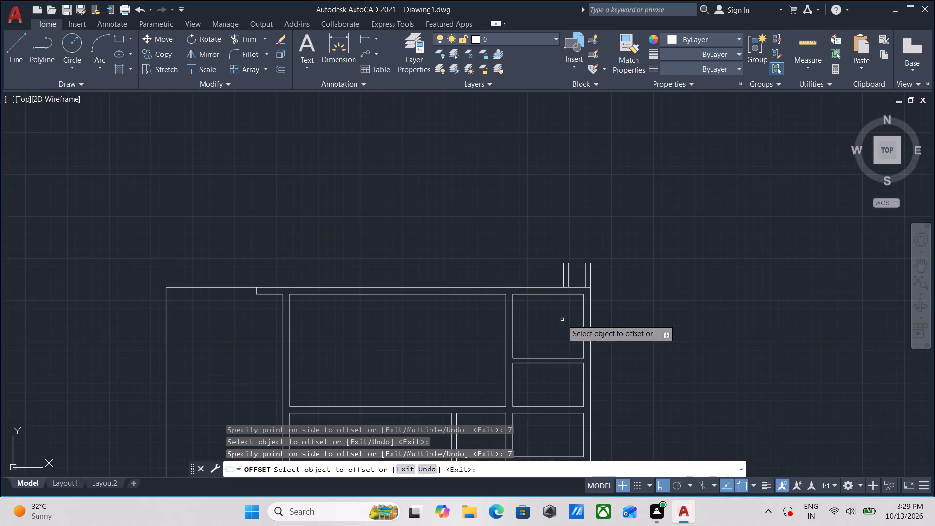
pyautogui.moveTo(561, 326); pyautogui.dragTo(558, 351, button='middle')
pyautogui.moveTo(550, 332); pyautogui.dragTo(549, 371, button='middle')
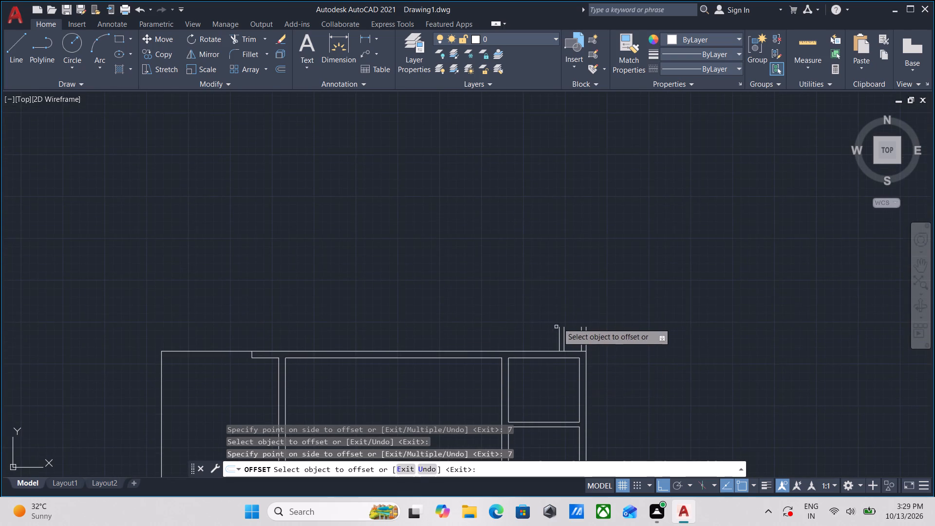
pyautogui.scroll(2, 558, 318)
pyautogui.press('Escape')
pyautogui.scroll(3, 562, 341)
pyautogui.moveTo(562, 337); pyautogui.dragTo(564, 312, button='middle')
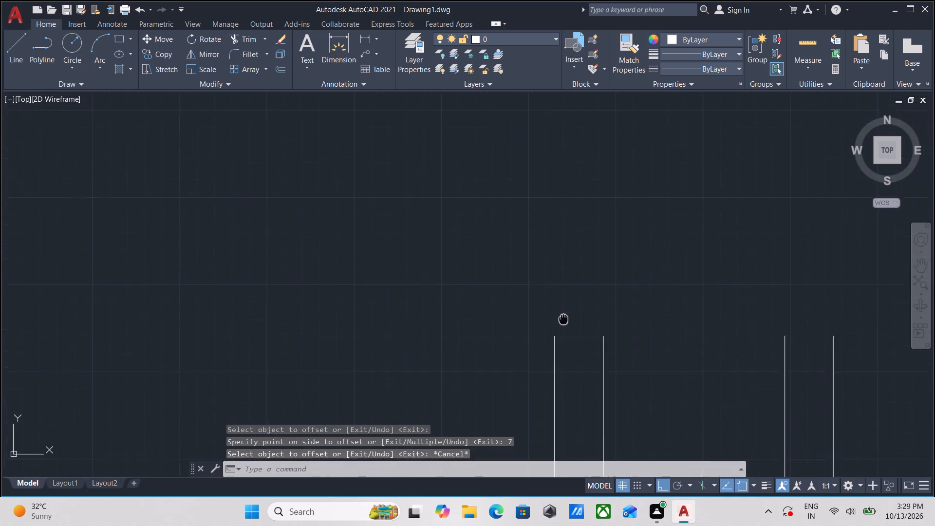
pyautogui.moveTo(564, 312); pyautogui.dragTo(566, 303, button='middle')
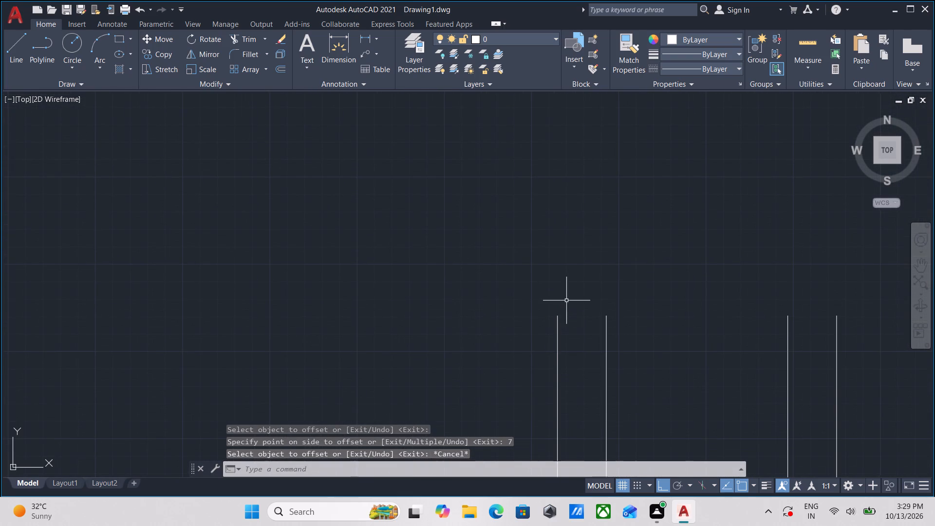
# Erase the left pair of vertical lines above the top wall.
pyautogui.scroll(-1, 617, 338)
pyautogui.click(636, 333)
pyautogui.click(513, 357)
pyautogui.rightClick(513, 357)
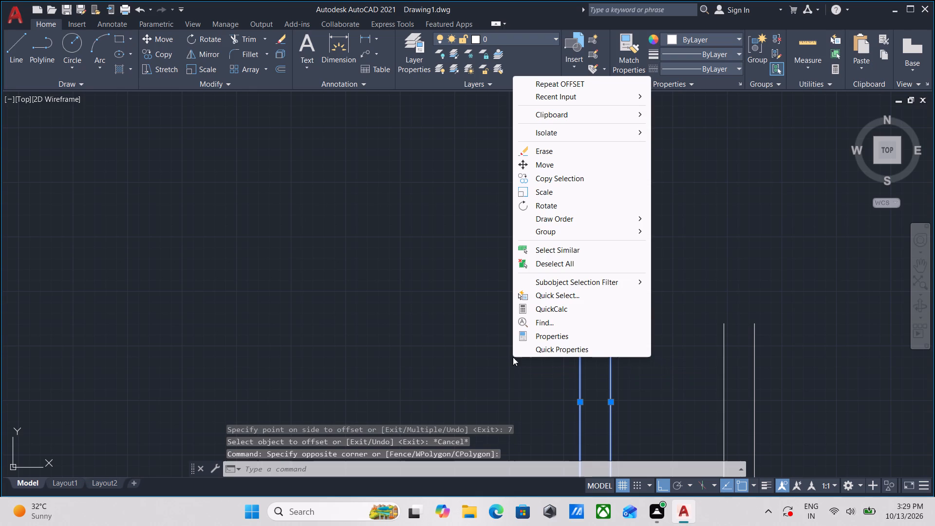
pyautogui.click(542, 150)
# Offset the inner line of the remaining vertical pair 3' to the left along the top wall.
pyautogui.moveTo(589, 287); pyautogui.dragTo(631, 150, button='middle')
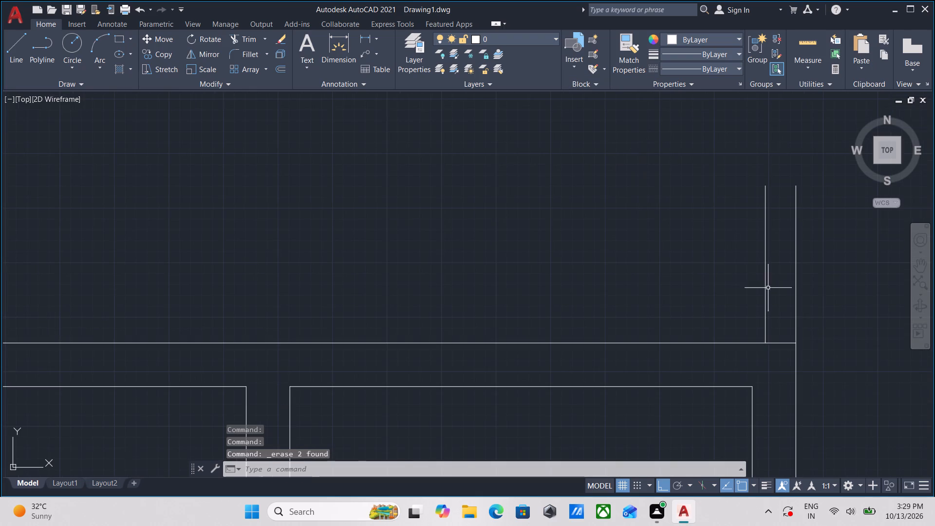
pyautogui.click(776, 291)
pyautogui.click(752, 280)
pyautogui.press('o')
pyautogui.press('Return')
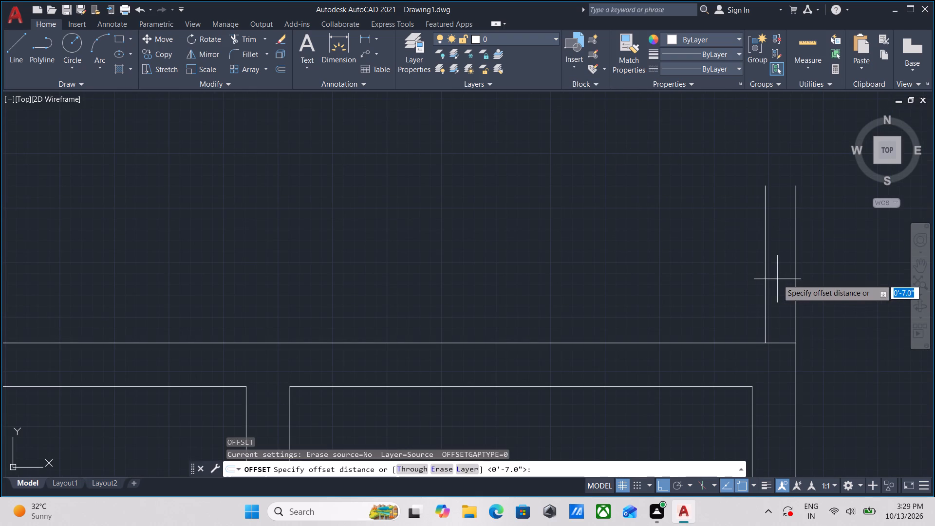
pyautogui.click(767, 278)
pyautogui.click(669, 280)
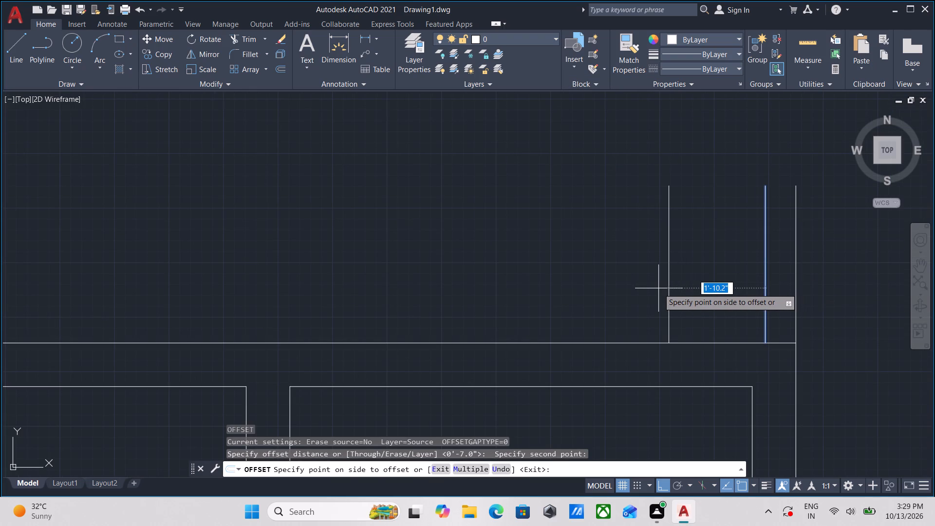
pyautogui.write("3'")
pyautogui.press('Return')
# Offset the new leftmost vertical line above the top wall 7" further left.
pyautogui.scroll(-2, 658, 288)
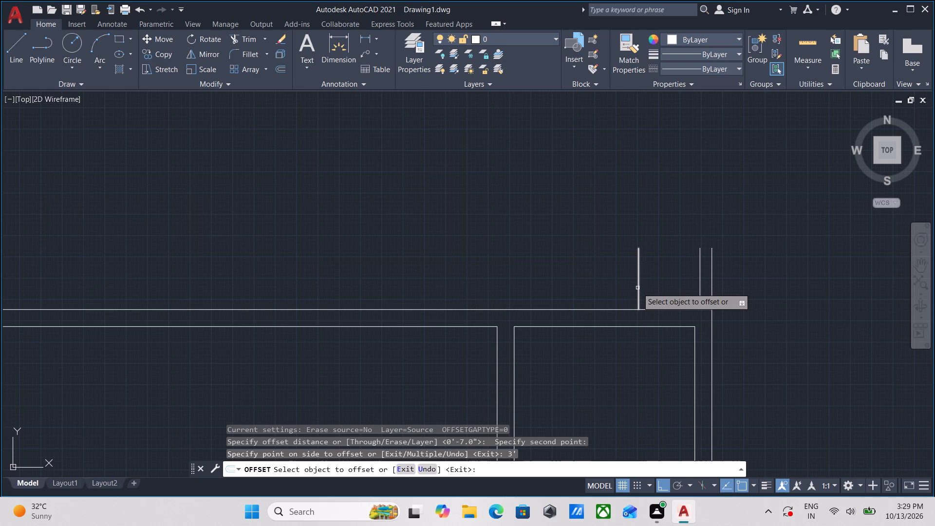
pyautogui.click(637, 288)
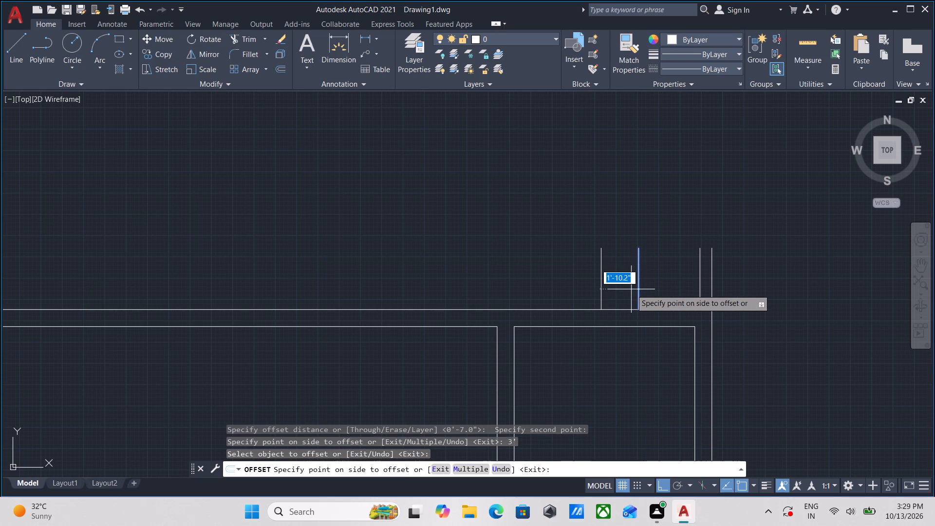
pyautogui.press('7')
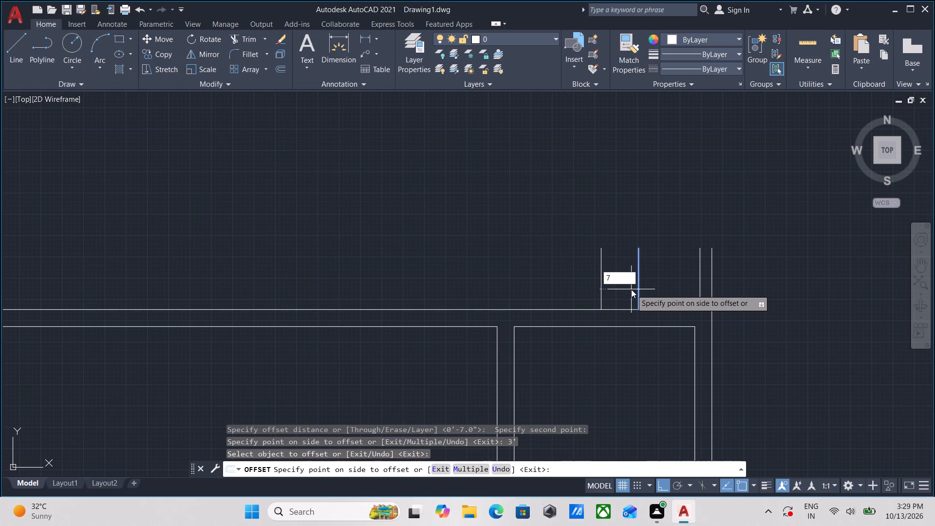
pyautogui.press('Return')
pyautogui.scroll(2, 652, 281)
pyautogui.scroll(-1, 652, 282)
pyautogui.press('Escape')
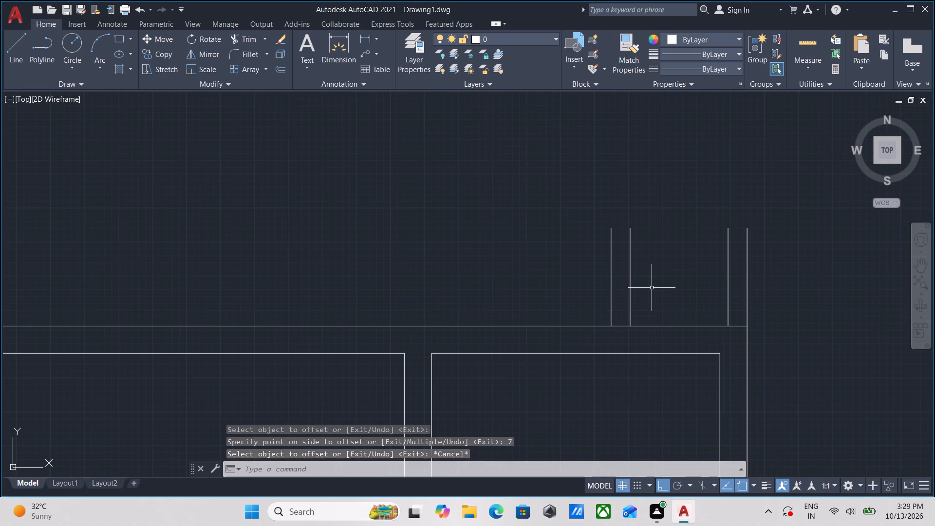
# Draw a short horizontal line closing the upper end of the left 7" wall pair above the top wall.
pyautogui.middleClick(652, 288)
pyautogui.press('l')
pyautogui.press('Return')
pyautogui.scroll(2, 627, 225)
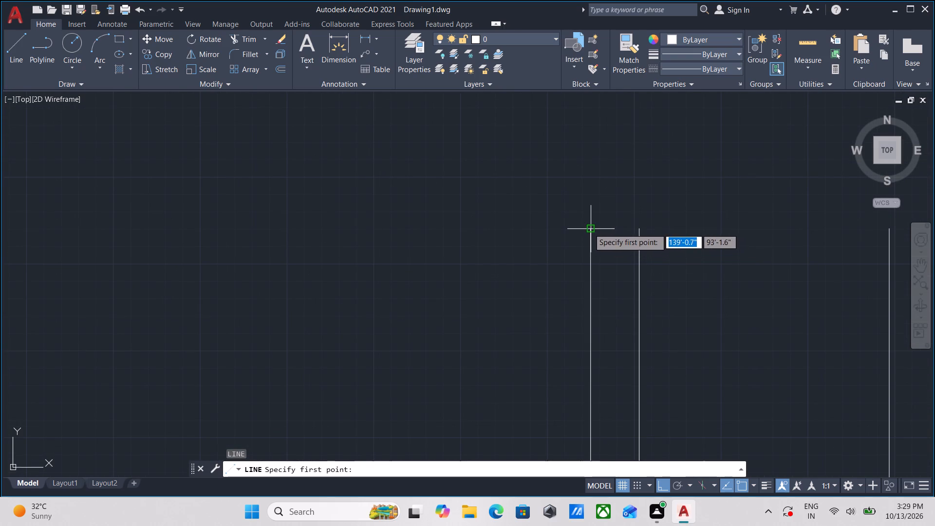
pyautogui.click(589, 228)
pyautogui.click(640, 232)
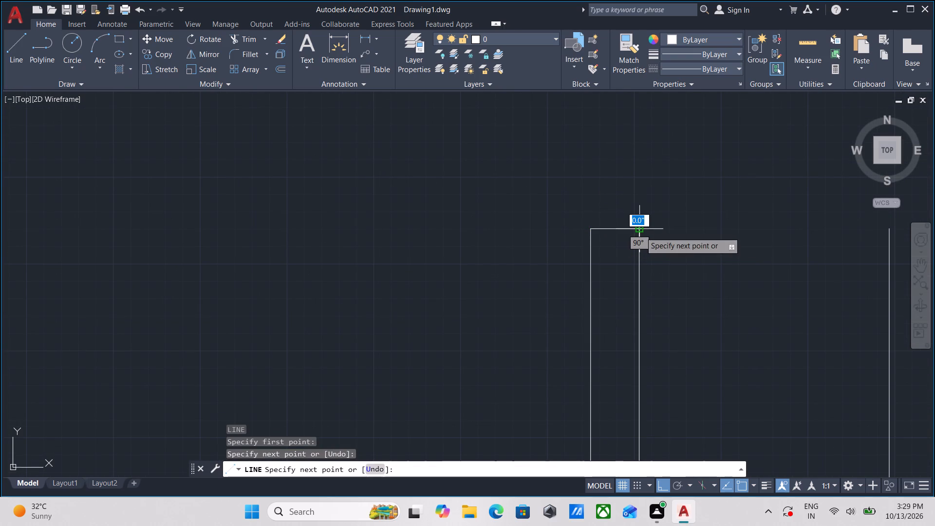
pyautogui.scroll(-2, 640, 232)
pyautogui.press('Escape')
# Draw a short horizontal line closing the upper end of the right 7" wall pair at the building's corner.
pyautogui.moveTo(703, 249); pyautogui.dragTo(622, 253, button='middle')
pyautogui.press('l')
pyautogui.press('Return')
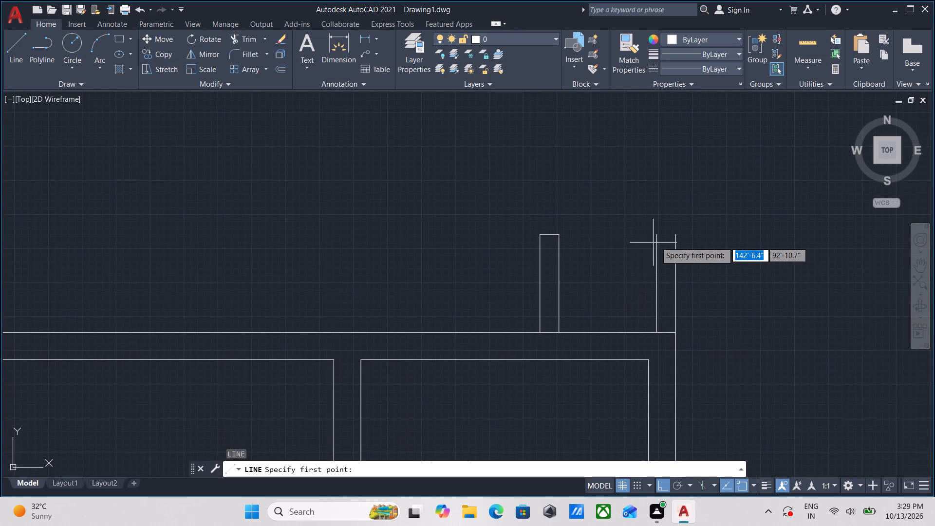
pyautogui.scroll(2, 656, 242)
pyautogui.click(658, 227)
pyautogui.click(707, 225)
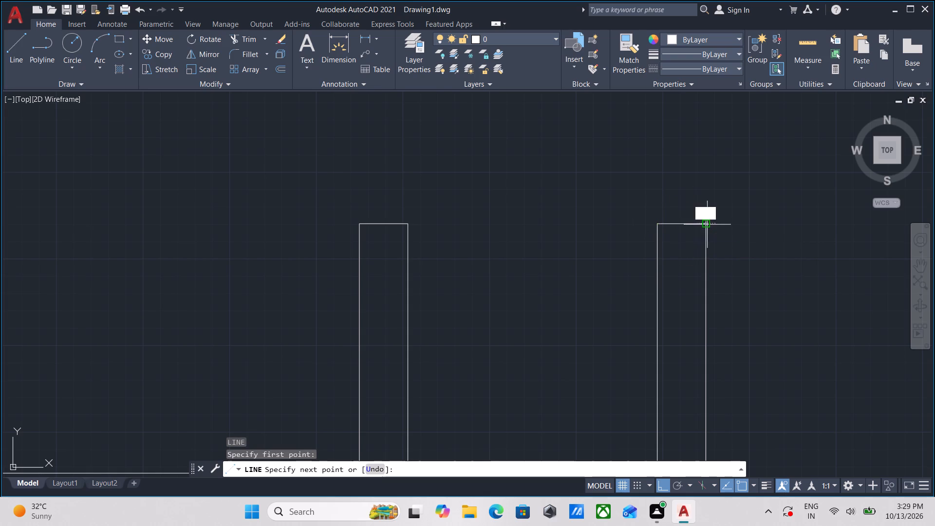
pyautogui.press('Escape')
# Trim the top wall's outer line where it crosses the bases of the two 7" wall stubs.
pyautogui.scroll(-2, 711, 225)
pyautogui.moveTo(653, 260); pyautogui.dragTo(670, 206, button='middle')
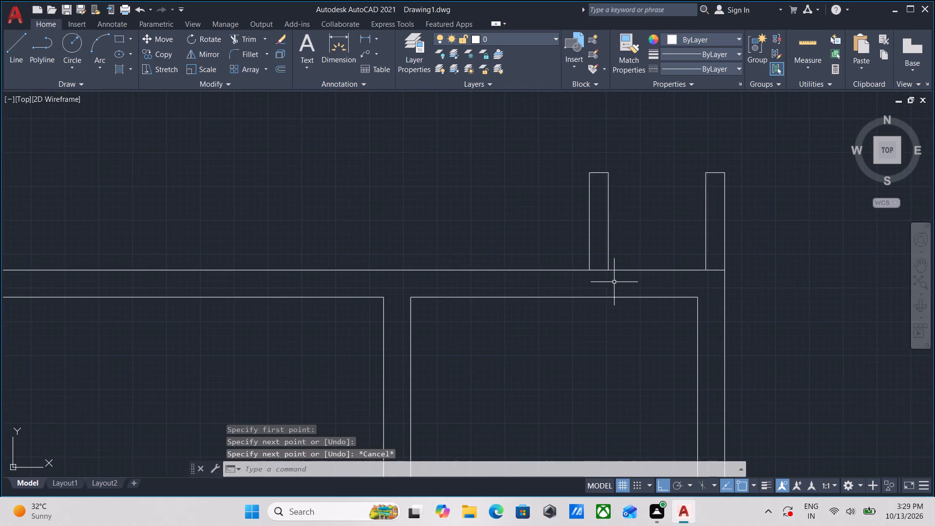
pyautogui.scroll(1, 614, 282)
pyautogui.write('TR')
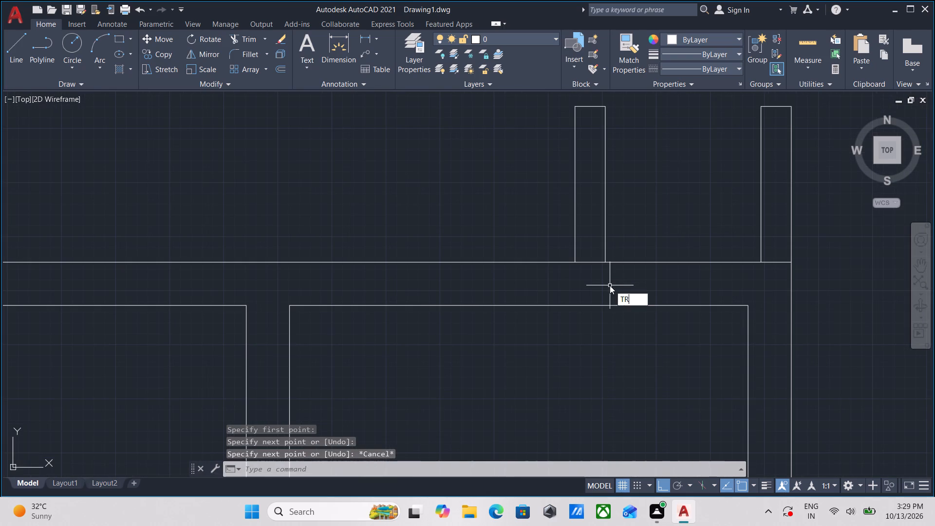
pyautogui.press('Return')
pyautogui.click(596, 256)
pyautogui.click(598, 279)
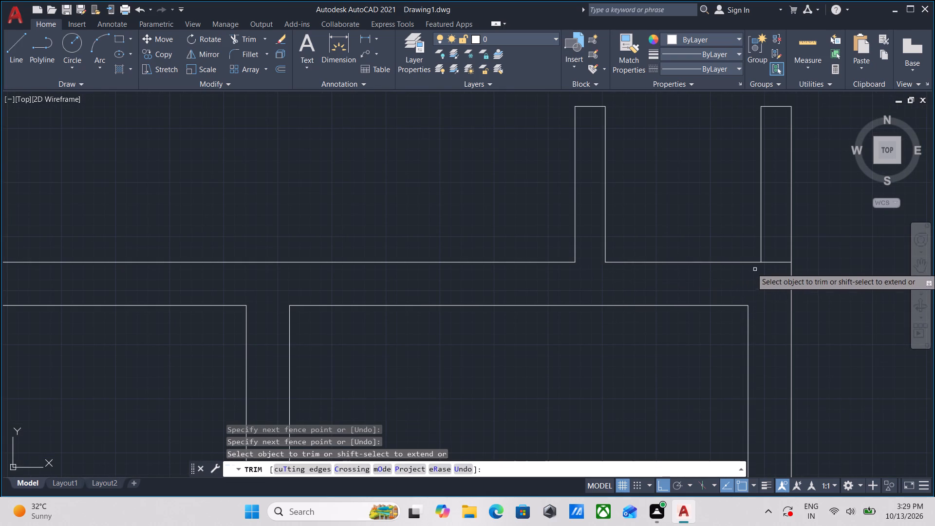
pyautogui.click(774, 251)
pyautogui.click(773, 275)
pyautogui.press('Escape')
# Examine the overall room layout and the top wall around the two wall stubs.
pyautogui.scroll(-2, 773, 275)
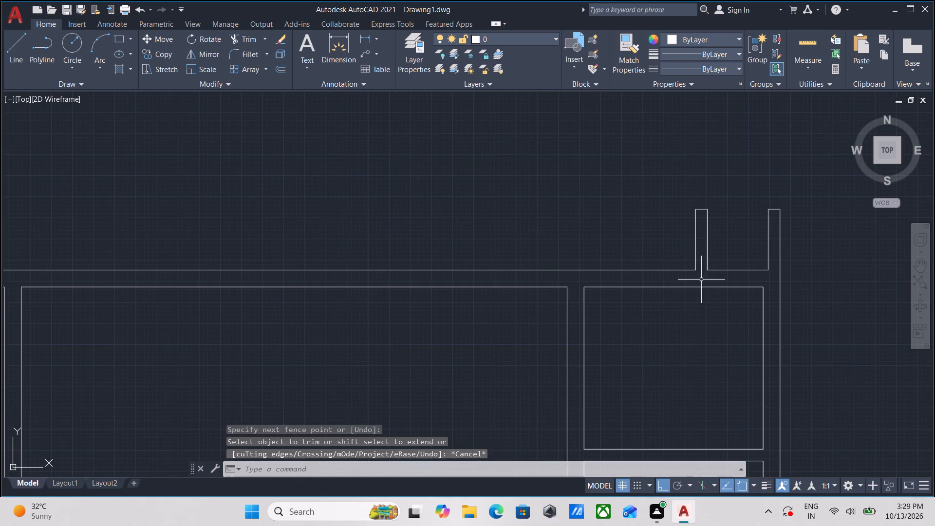
pyautogui.scroll(-1, 672, 310)
pyautogui.moveTo(672, 310); pyautogui.dragTo(692, 302, button='middle')
pyautogui.moveTo(684, 310); pyautogui.dragTo(719, 313, button='middle')
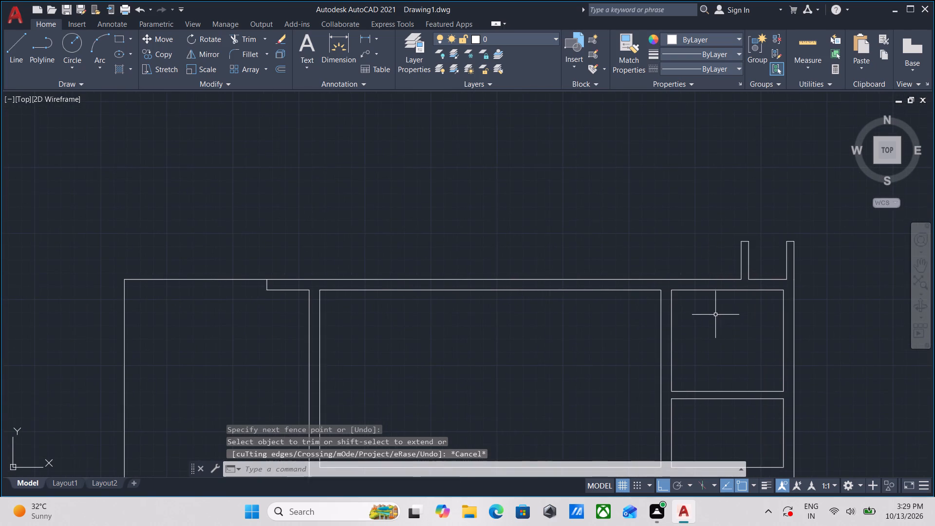
pyautogui.scroll(-2, 711, 315)
pyautogui.moveTo(711, 315); pyautogui.dragTo(711, 332, button='middle')
pyautogui.scroll(1, 574, 339)
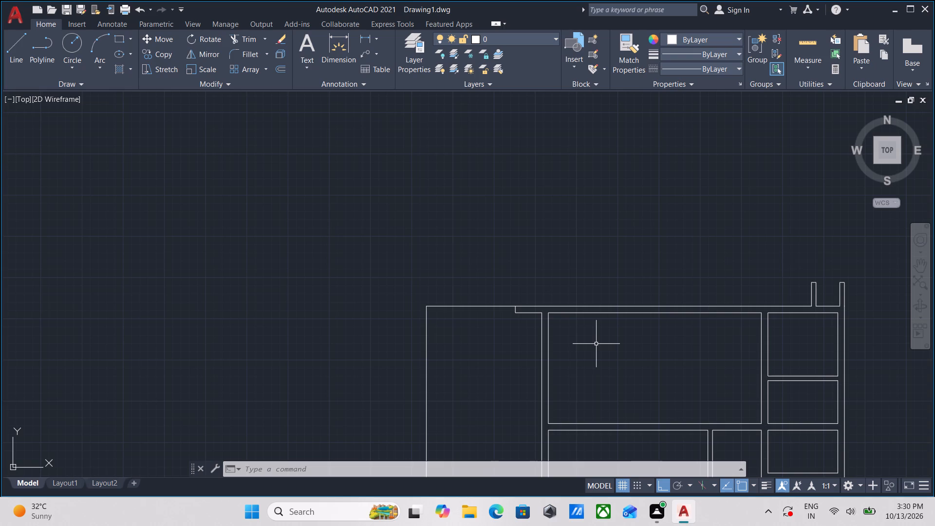
pyautogui.scroll(-1, 596, 344)
pyautogui.moveTo(596, 344); pyautogui.dragTo(570, 277, button='middle')
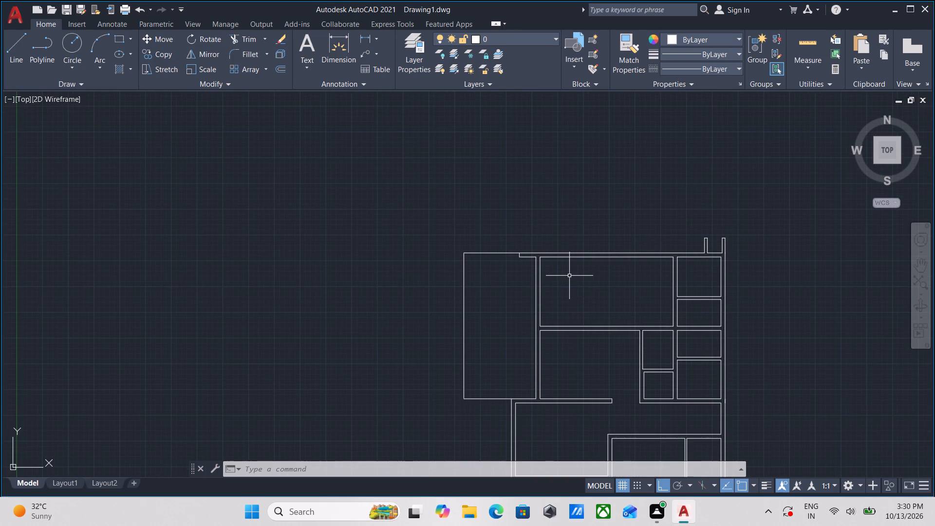
pyautogui.scroll(1, 569, 276)
pyautogui.moveTo(587, 255); pyautogui.dragTo(476, 197, button='middle')
pyautogui.scroll(-1, 504, 224)
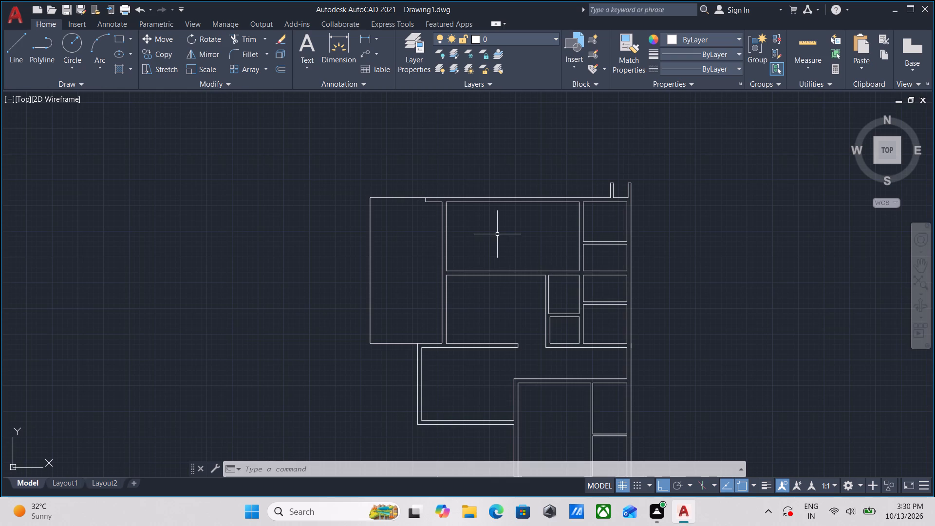
pyautogui.scroll(1, 518, 226)
pyautogui.scroll(-1, 518, 224)
pyautogui.moveTo(518, 224); pyautogui.dragTo(431, 240, button='middle')
pyautogui.scroll(3, 506, 230)
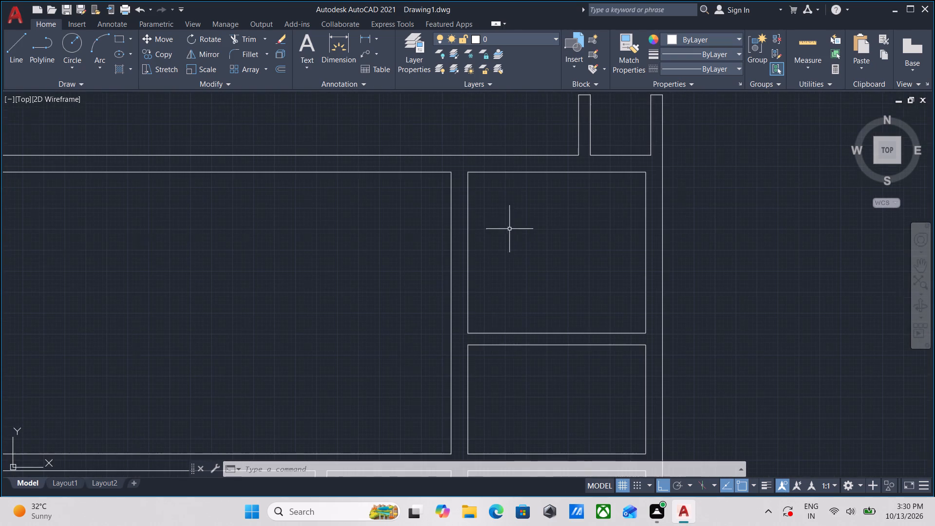
pyautogui.moveTo(521, 223); pyautogui.dragTo(532, 278, button='middle')
pyautogui.moveTo(545, 274); pyautogui.dragTo(510, 285, button='middle')
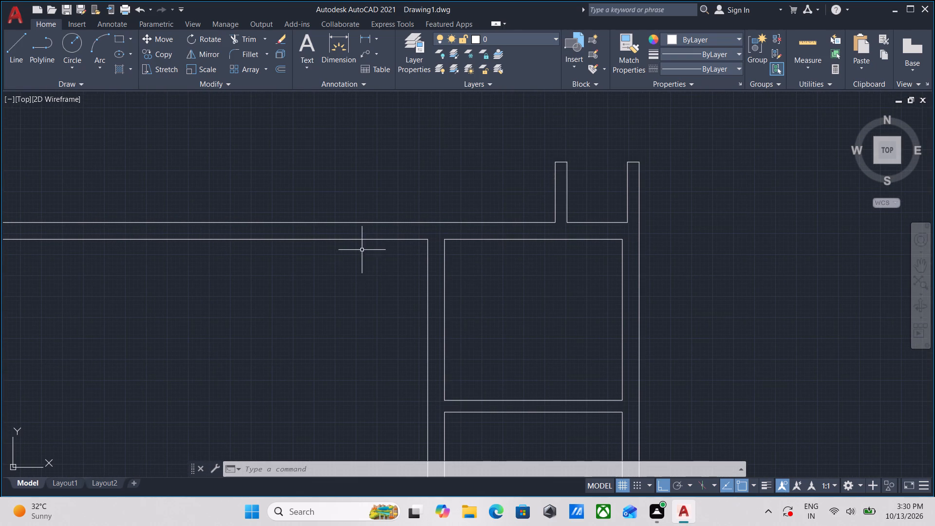
# Draw a line across the top wall's thickness, starting 2' right of the large upper room's inner top-left corner.
pyautogui.moveTo(340, 262); pyautogui.dragTo(444, 255, button='middle')
pyautogui.moveTo(369, 254); pyautogui.dragTo(823, 286, button='middle')
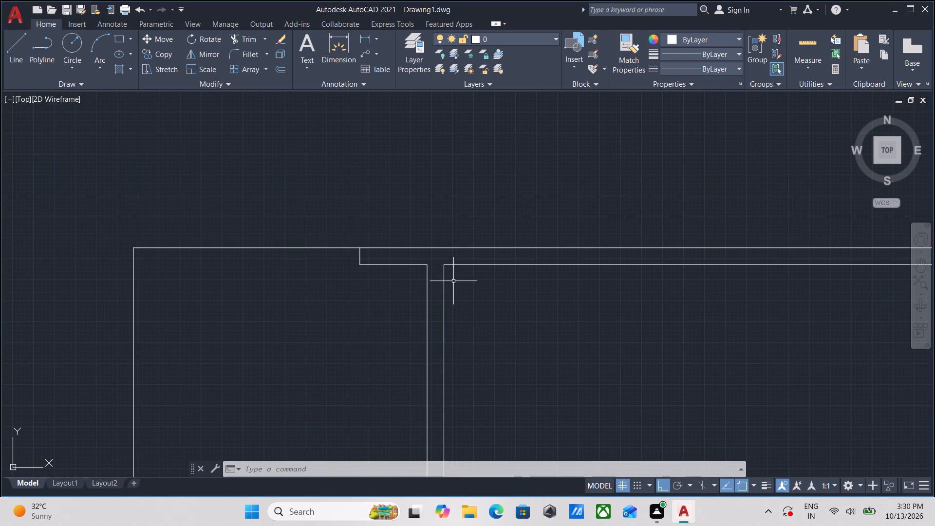
pyautogui.press('l')
pyautogui.press('Return')
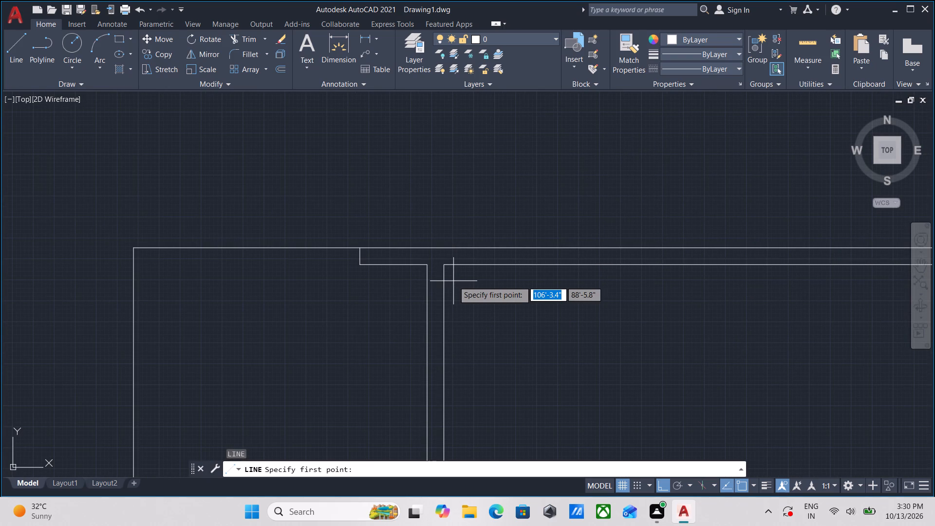
pyautogui.write('TK')
pyautogui.press('Return')
pyautogui.click(445, 263)
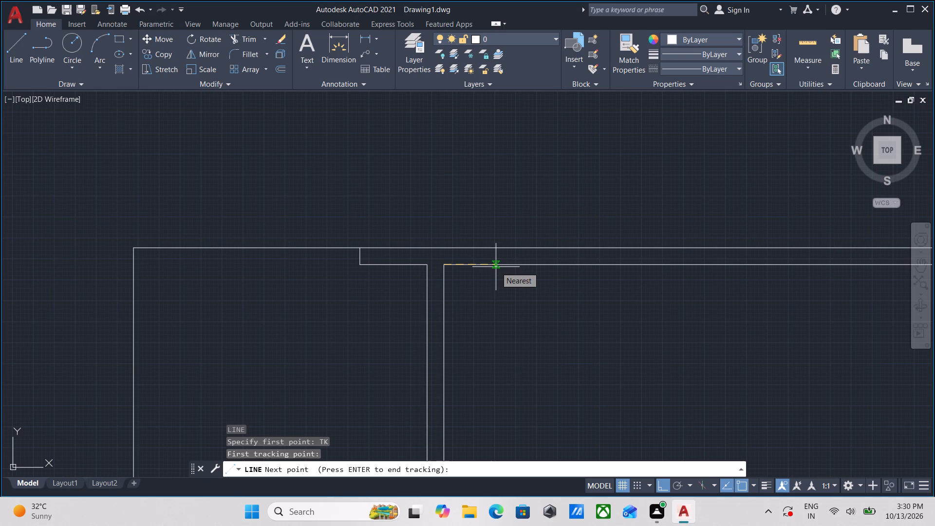
pyautogui.press('2')
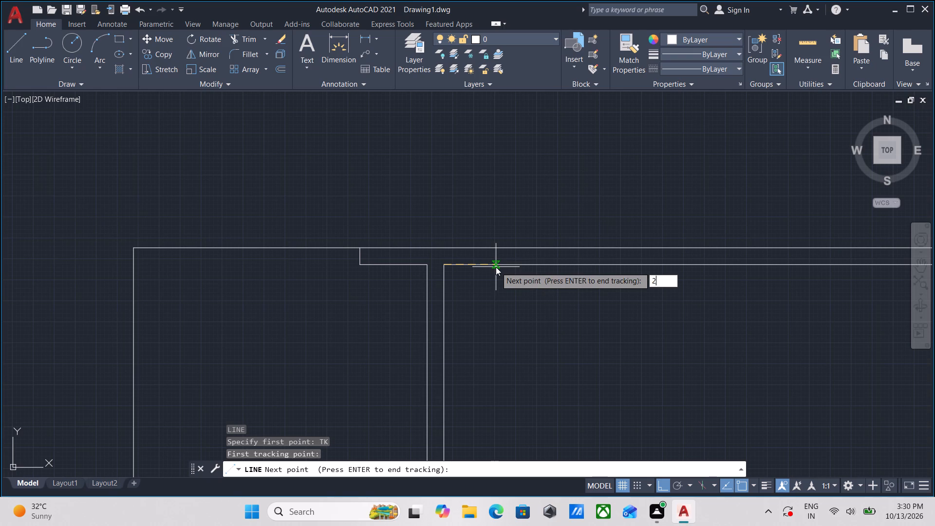
pyautogui.press("'")
pyautogui.press('Return')
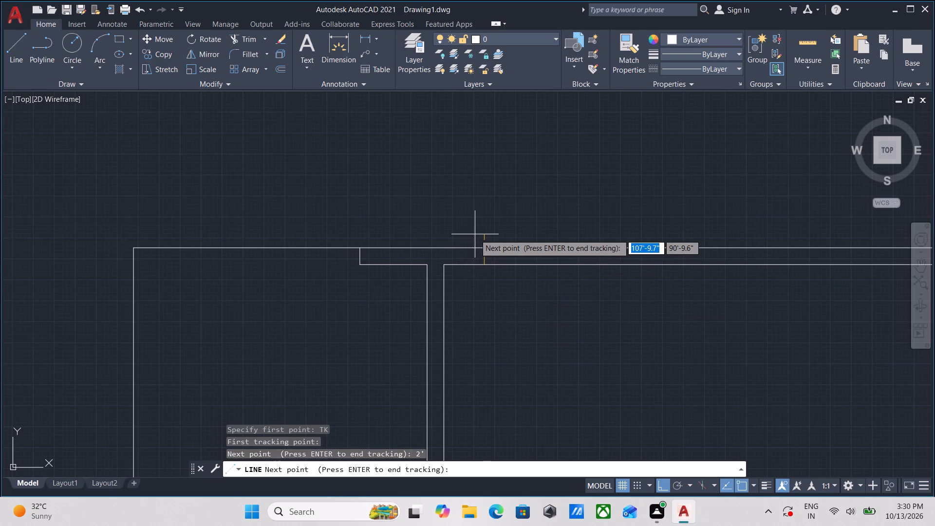
pyautogui.scroll(3, 476, 252)
pyautogui.press('Return')
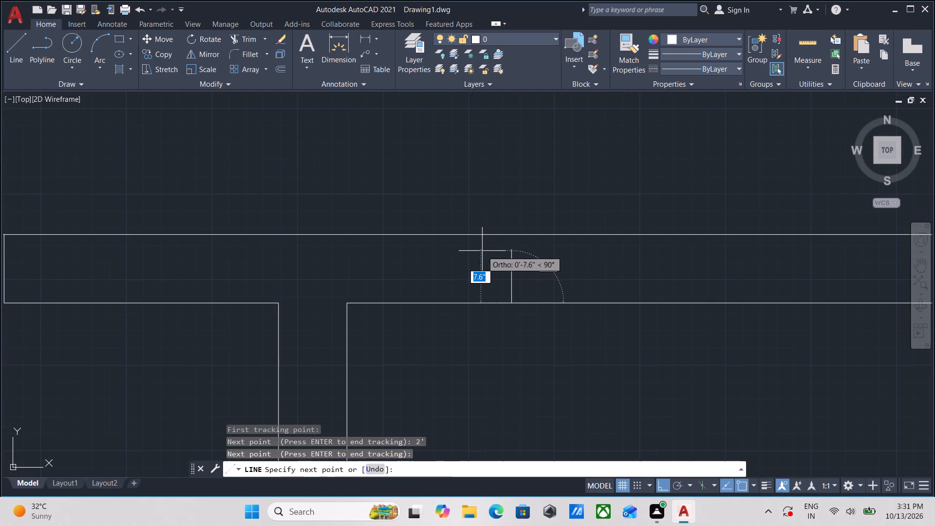
pyautogui.click(508, 236)
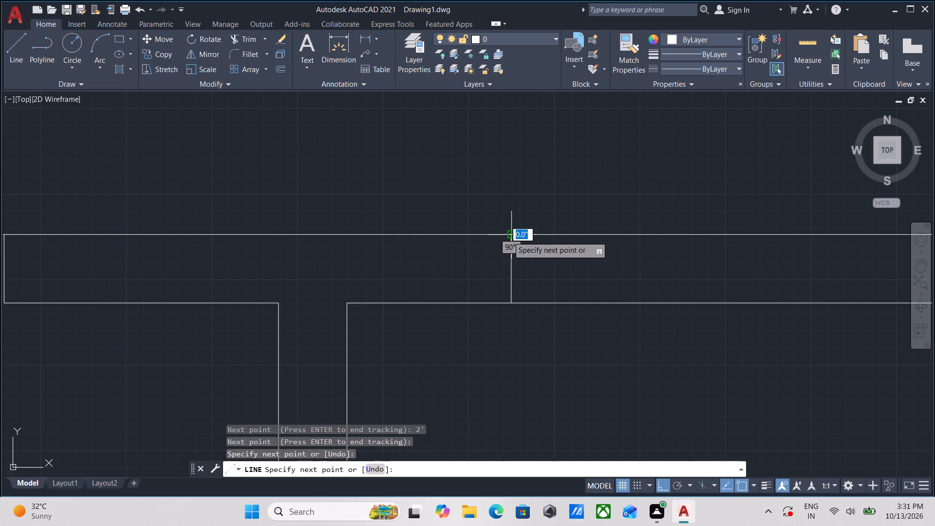
pyautogui.press('Escape')
# Offset the new cross line in the top wall 4' to the right to mark the opening's other side.
pyautogui.scroll(-2, 508, 236)
pyautogui.click(516, 252)
pyautogui.click(494, 248)
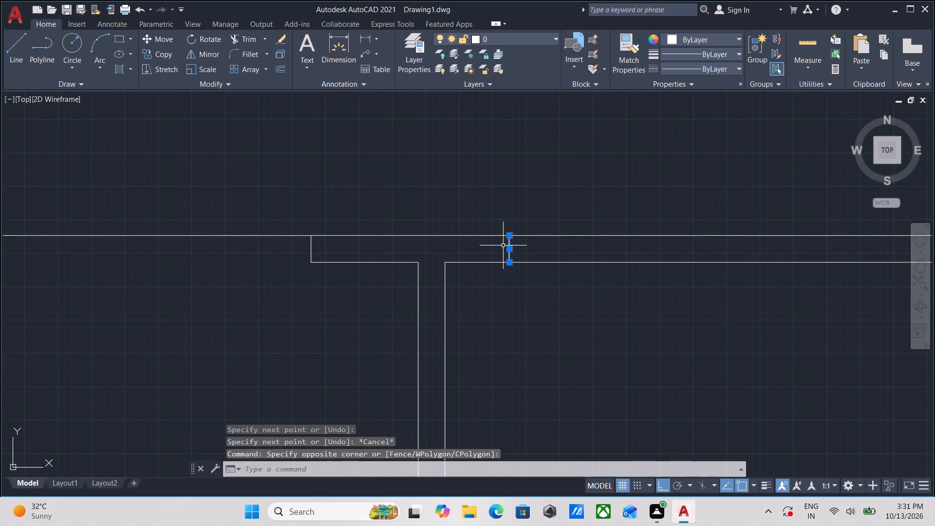
pyautogui.moveTo(503, 245); pyautogui.dragTo(494, 262, button='middle')
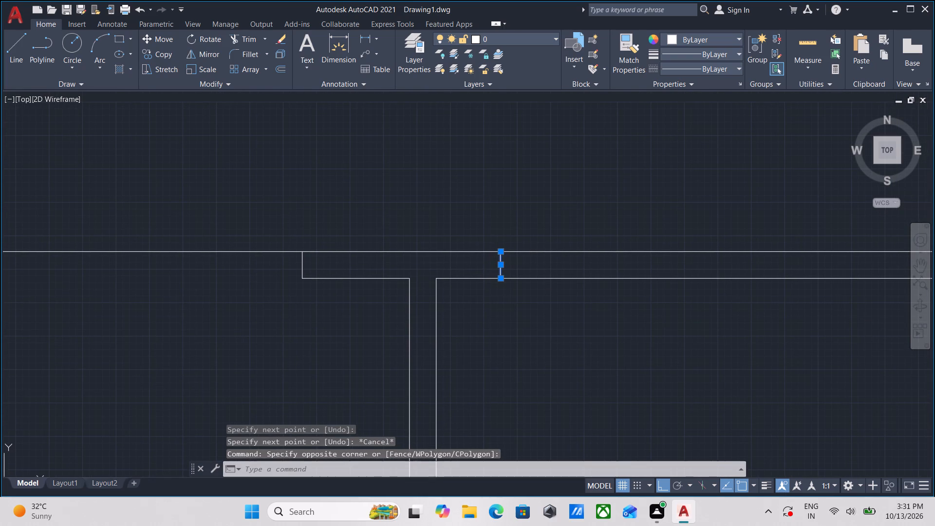
pyautogui.press('o')
pyautogui.press('Return')
pyautogui.click(501, 266)
pyautogui.click(610, 263)
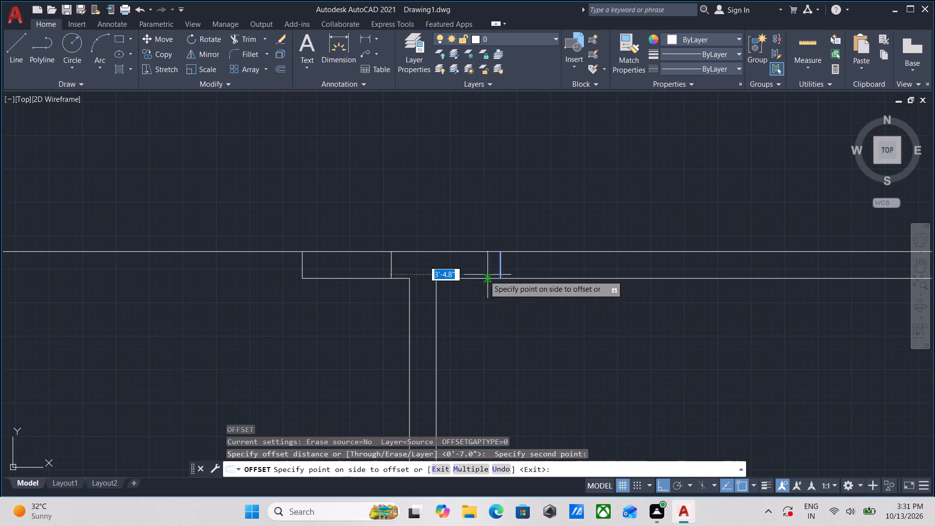
pyautogui.write("4'")
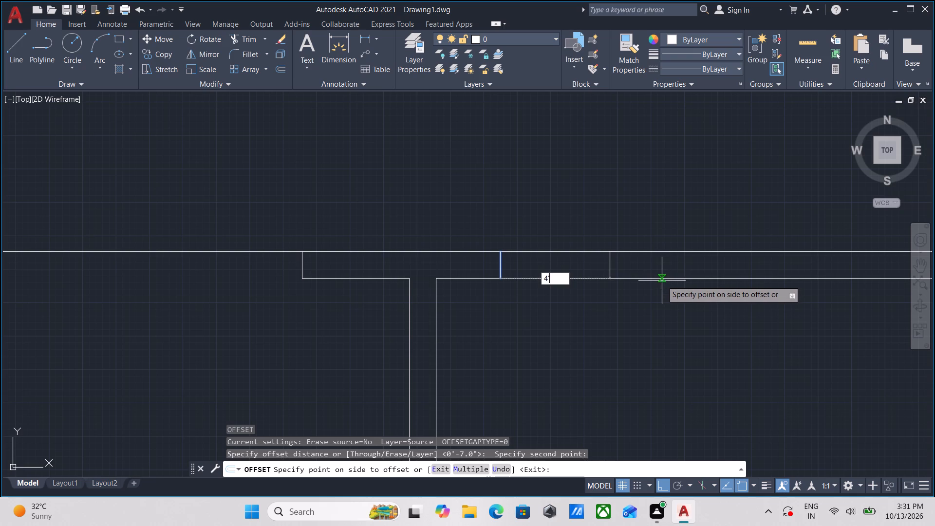
pyautogui.press('Return')
pyautogui.scroll(-2, 590, 291)
pyautogui.moveTo(582, 308); pyautogui.dragTo(647, 288, button='middle')
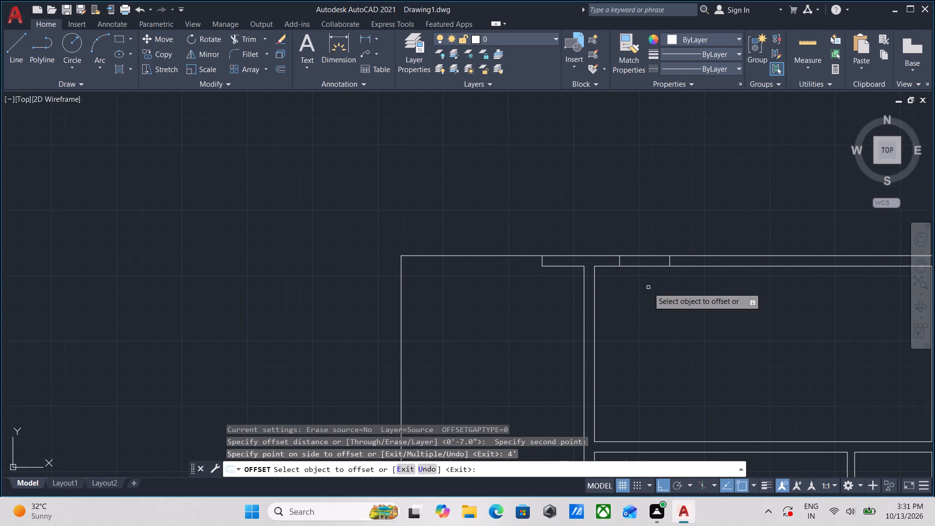
pyautogui.press('Escape')
# Draw a horizontal line across the vertical wall left of the large upper room, 6" below its top-left corner.
pyautogui.scroll(2, 608, 288)
pyautogui.moveTo(533, 269); pyautogui.dragTo(549, 289, button='middle')
pyautogui.press('l')
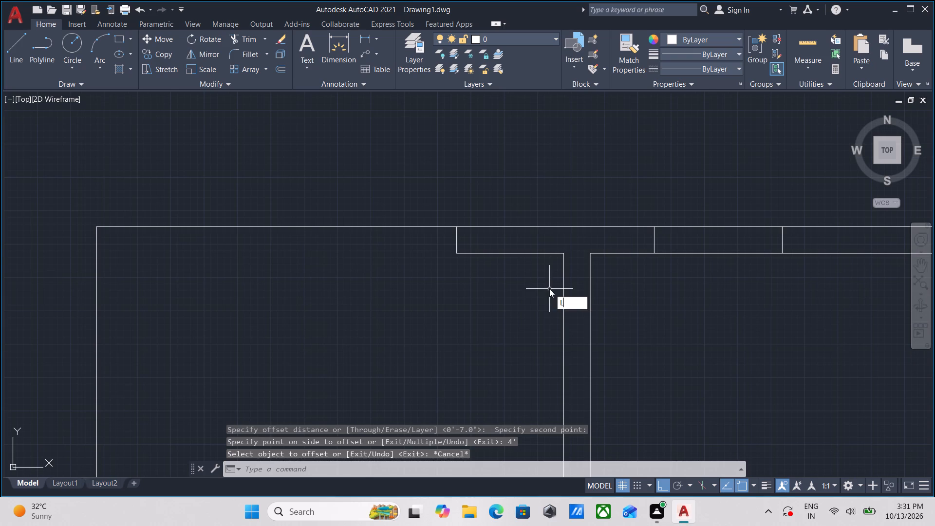
pyautogui.press('Return')
pyautogui.press('t')
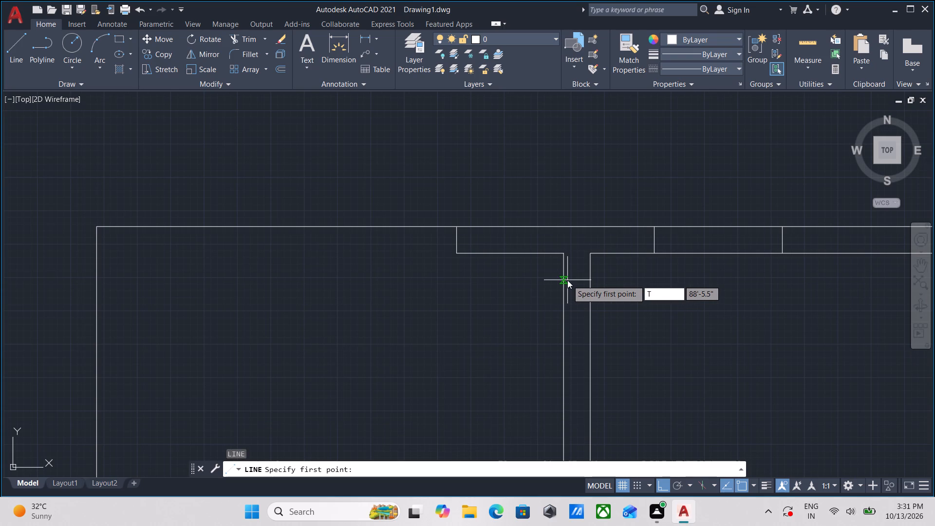
pyautogui.press('k')
pyautogui.press('Return')
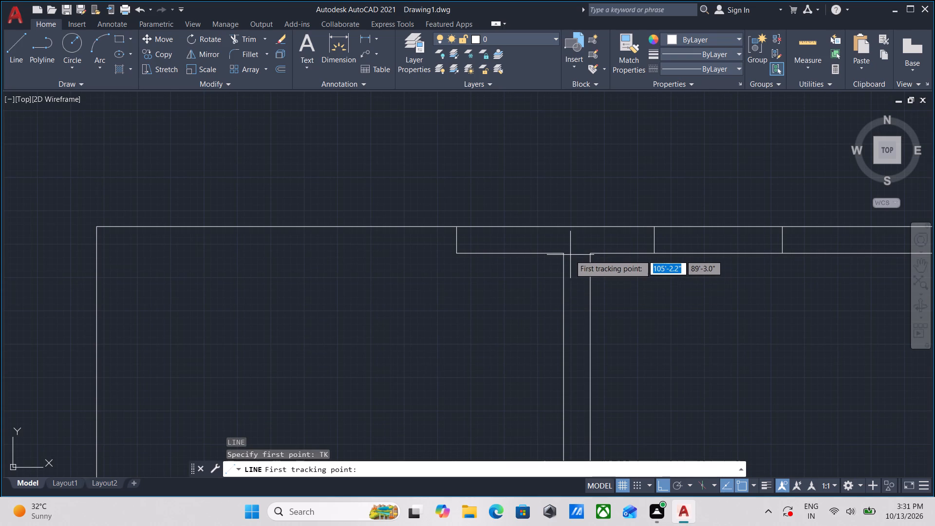
pyautogui.click(561, 255)
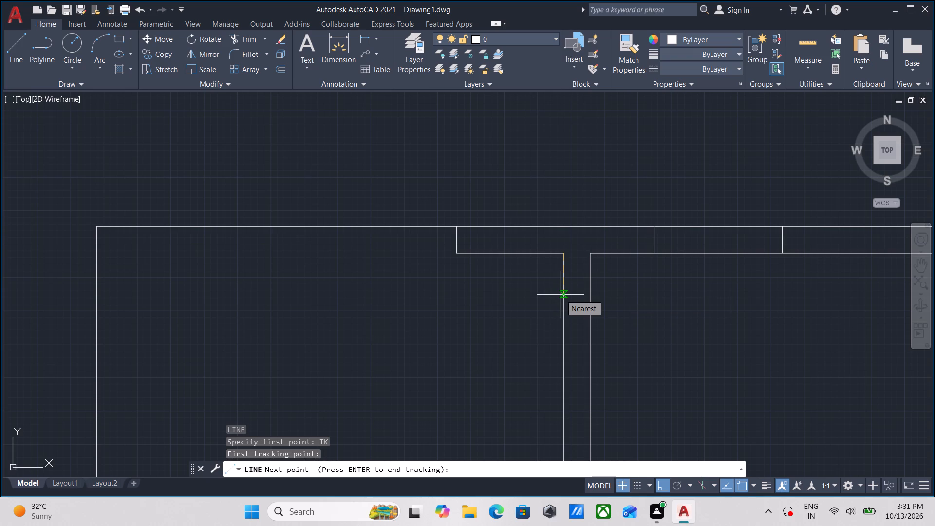
pyautogui.press('6')
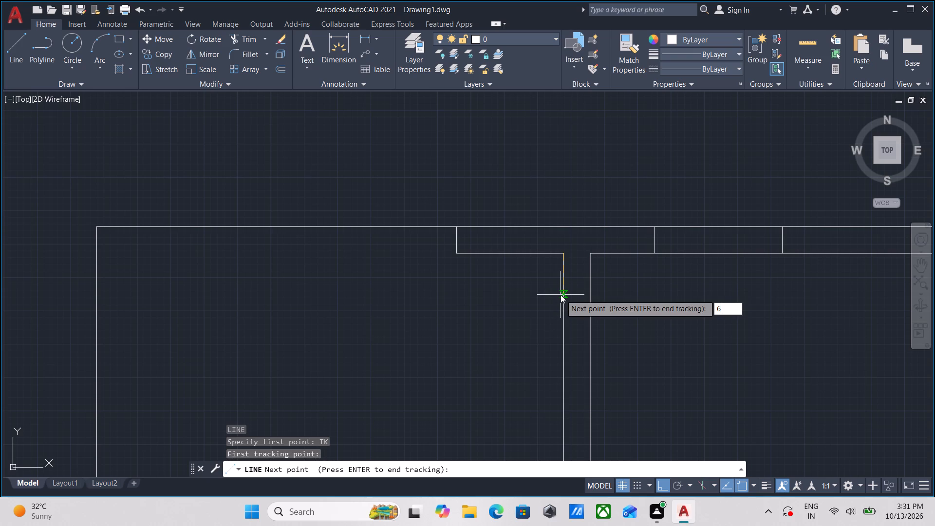
pyautogui.hotkey('shift', '"')
pyautogui.press('Return')
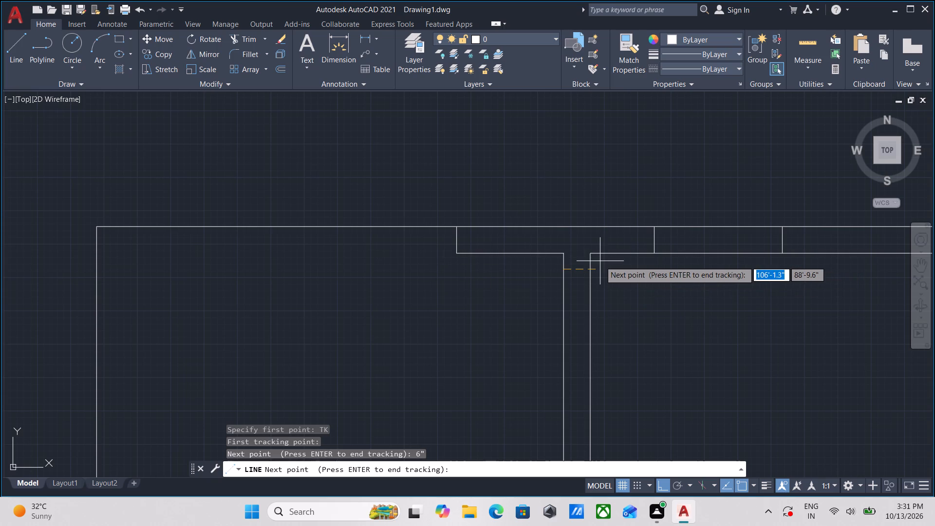
pyautogui.scroll(3, 600, 261)
pyautogui.press('Return')
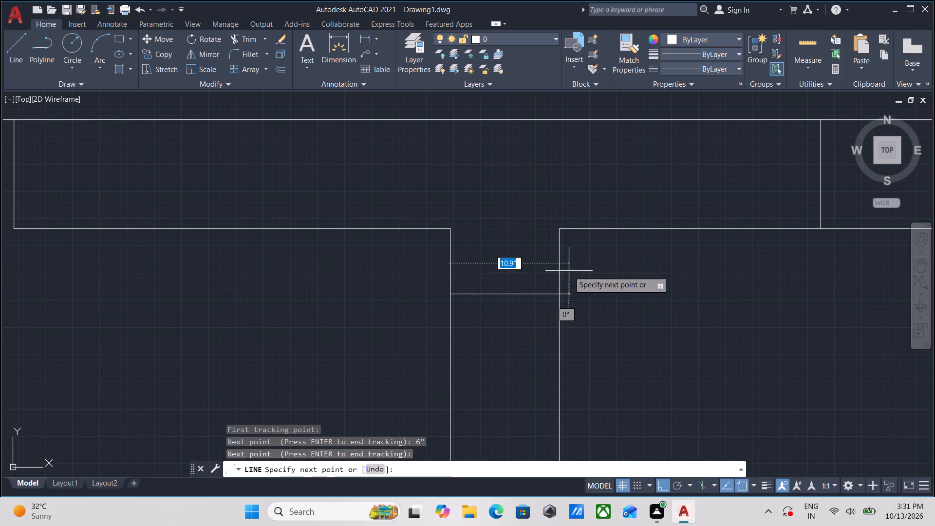
pyautogui.click(558, 295)
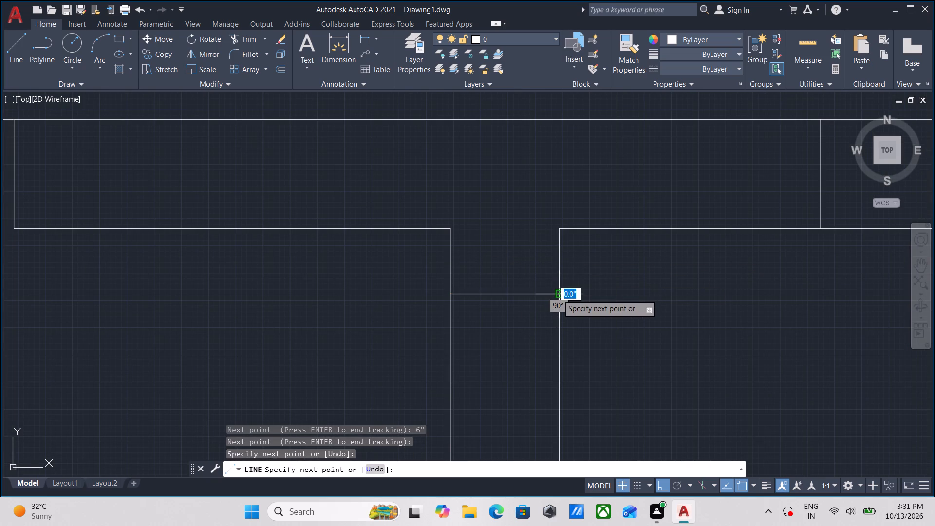
# Offset the cross line in the vertical wall left of the large upper room 6' downward to mark the opening's other side.
pyautogui.press('Escape')
pyautogui.scroll(1, 558, 295)
pyautogui.click(510, 308)
pyautogui.click(494, 288)
pyautogui.scroll(-2, 494, 288)
pyautogui.moveTo(500, 285); pyautogui.dragTo(528, 282, button='middle')
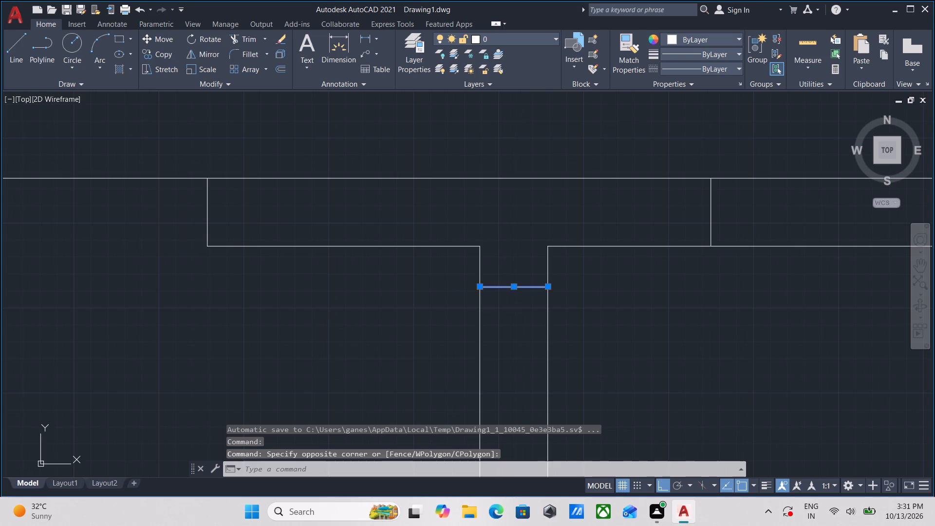
pyautogui.press('o')
pyautogui.press('Return')
pyautogui.click(514, 287)
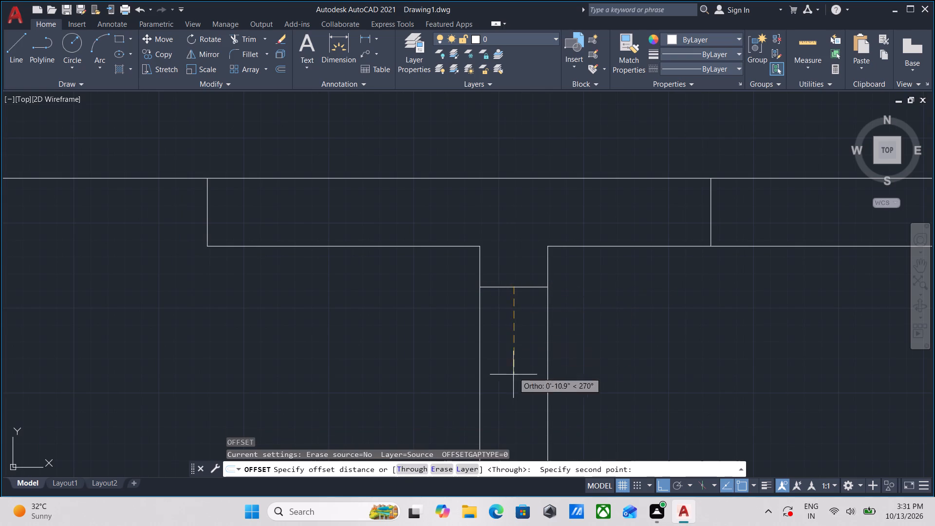
pyautogui.click(513, 375)
pyautogui.scroll(-1, 512, 373)
pyautogui.moveTo(513, 369); pyautogui.dragTo(535, 269, button='middle')
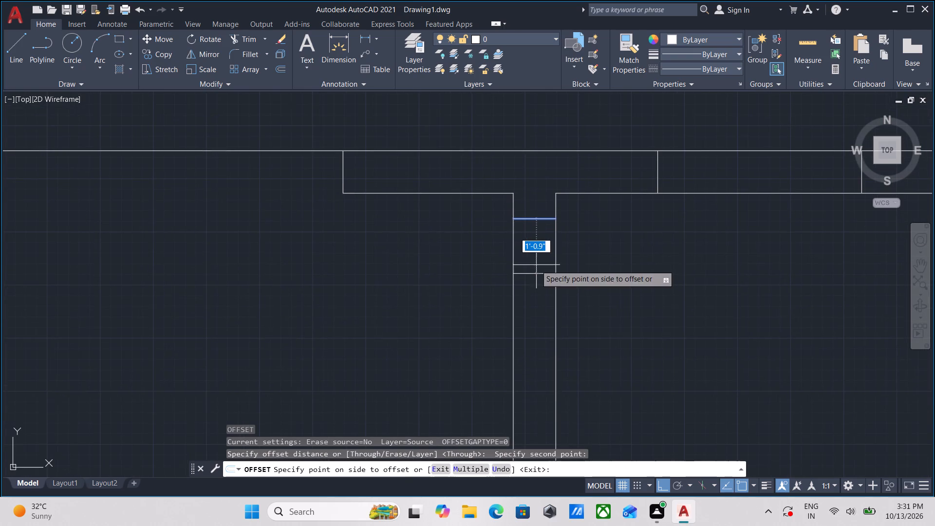
pyautogui.write("6'")
pyautogui.press('Return')
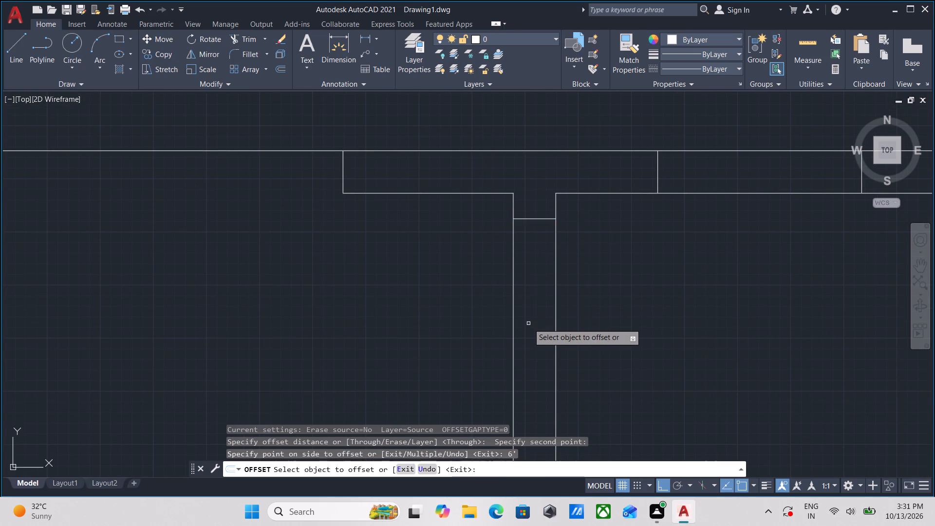
pyautogui.scroll(-3, 545, 319)
pyautogui.moveTo(557, 316); pyautogui.dragTo(592, 248, button='middle')
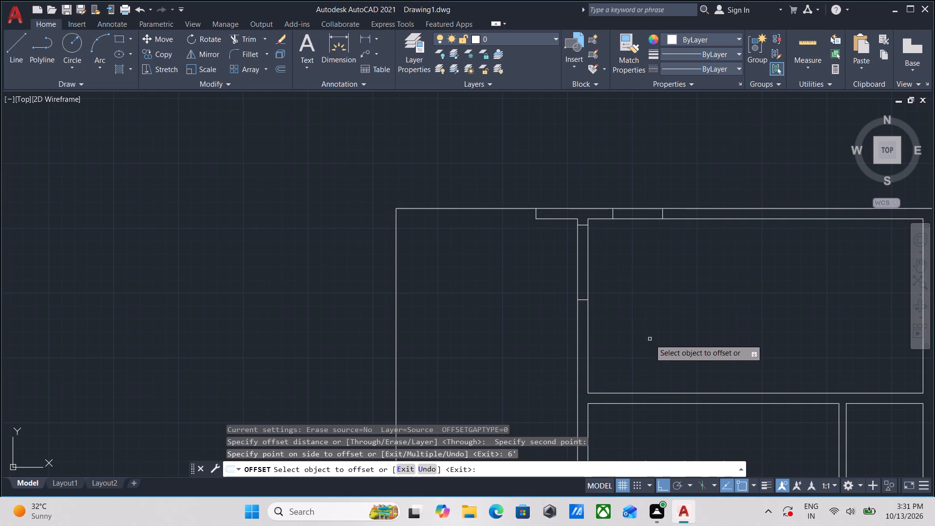
pyautogui.moveTo(650, 339); pyautogui.dragTo(650, 244, button='middle')
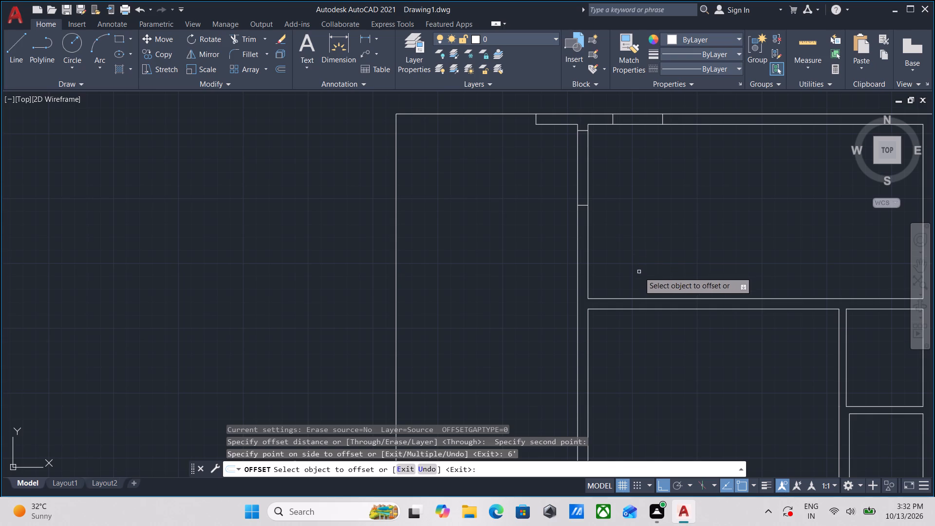
pyautogui.moveTo(640, 261); pyautogui.dragTo(668, 174, button='middle')
pyautogui.moveTo(643, 284); pyautogui.dragTo(654, 246, button='middle')
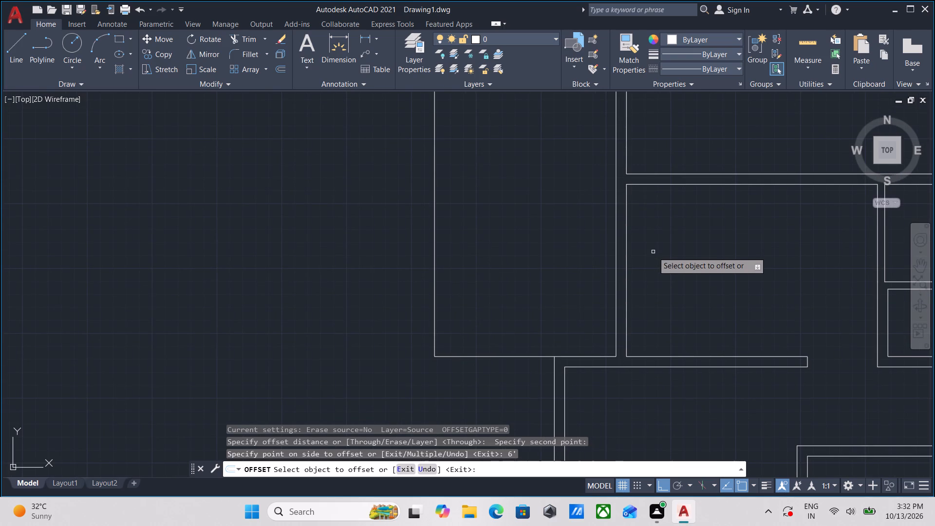
pyautogui.moveTo(653, 281); pyautogui.dragTo(657, 265, button='middle')
pyautogui.press('Escape')
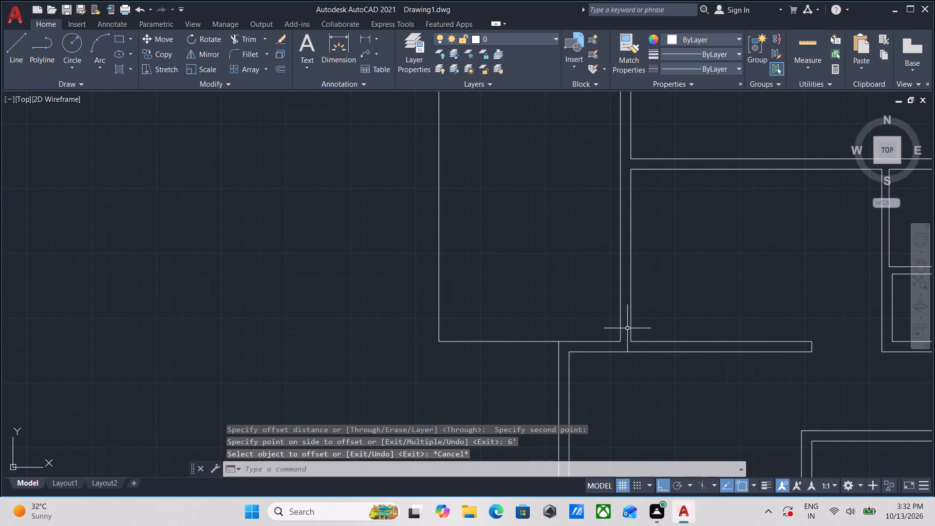
# Draw a horizontal line across the same vertical wall at the inner bottom-left corner of the room below the large upper room.
pyautogui.scroll(1, 629, 324)
pyautogui.press('l')
pyautogui.press('Return')
pyautogui.moveTo(630, 320); pyautogui.dragTo(645, 285, button='middle')
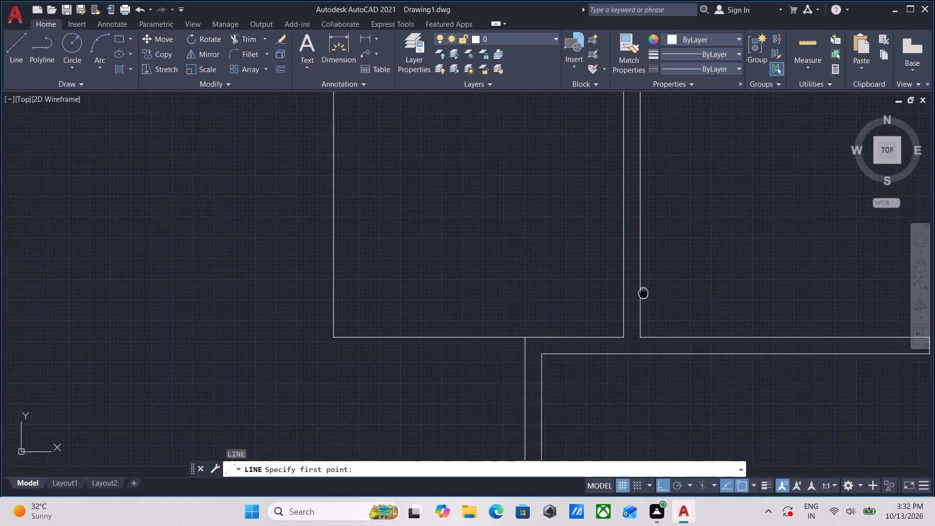
pyautogui.moveTo(645, 285); pyautogui.dragTo(653, 265, button='middle')
pyautogui.scroll(2, 666, 311)
pyautogui.click(635, 281)
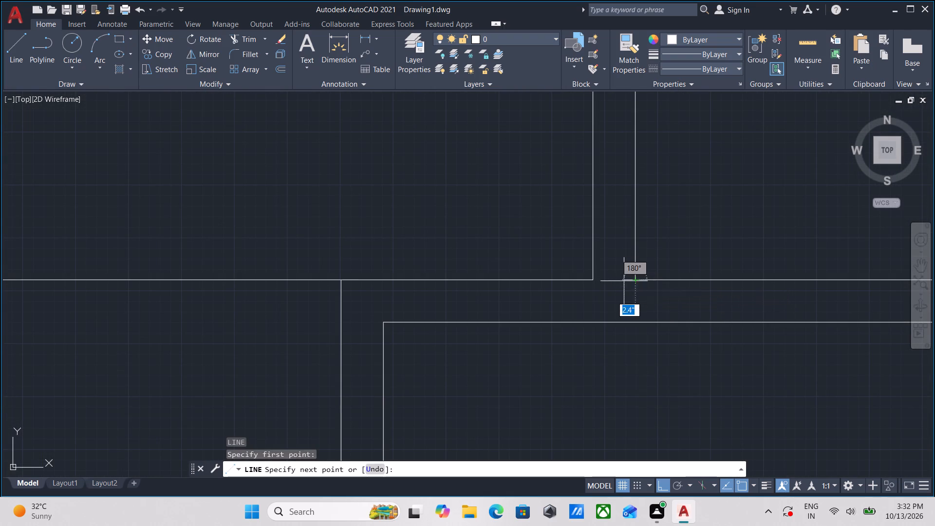
pyautogui.click(591, 280)
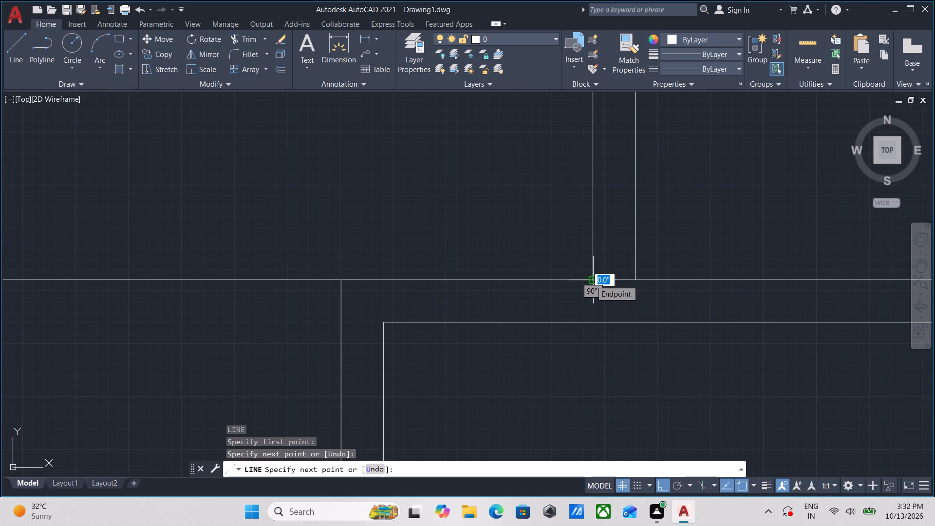
pyautogui.press('Escape')
# Offset the cross line at the vertical wall's bottom end 4' upward.
pyautogui.click(620, 289)
pyautogui.click(609, 272)
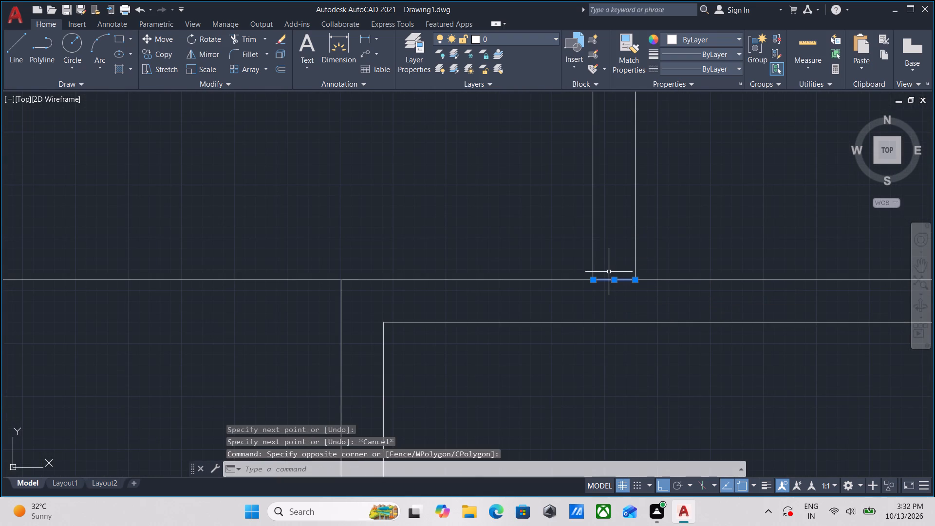
pyautogui.press('o')
pyautogui.press('Return')
pyautogui.click(613, 280)
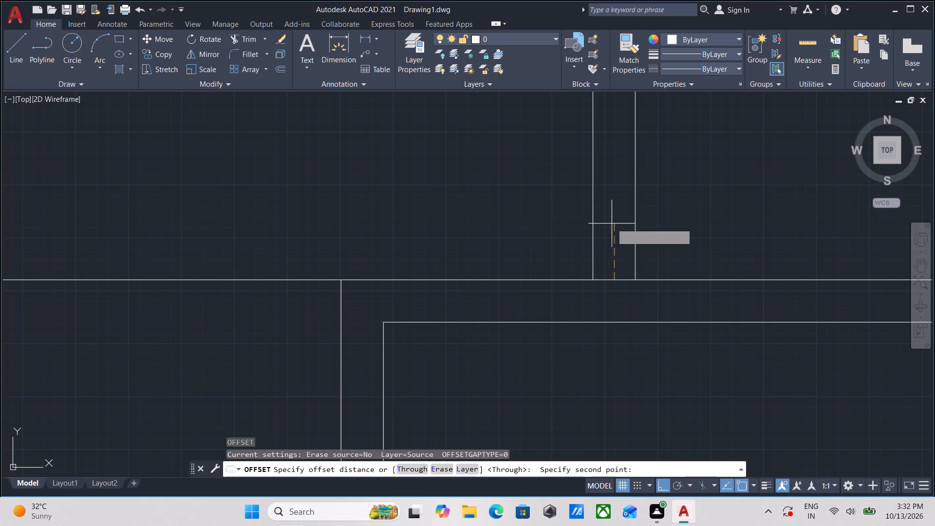
pyautogui.click(612, 224)
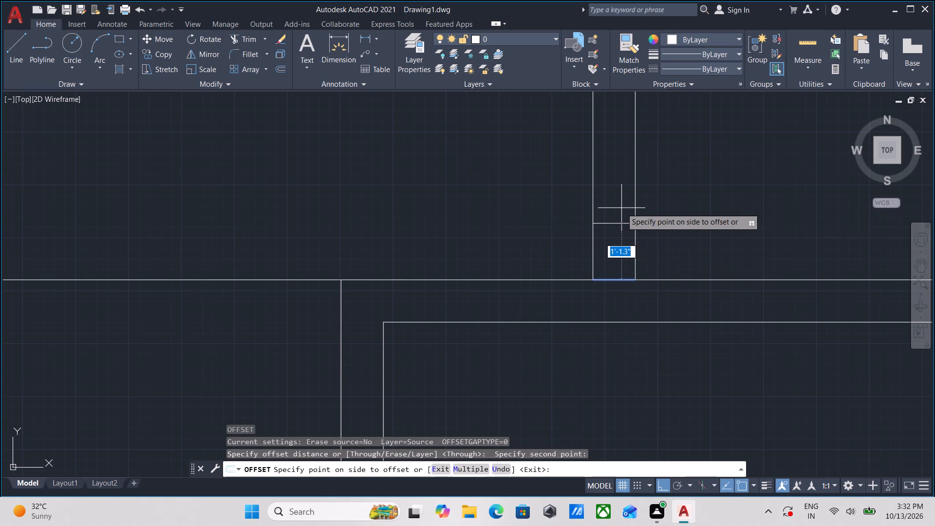
pyautogui.write("4'")
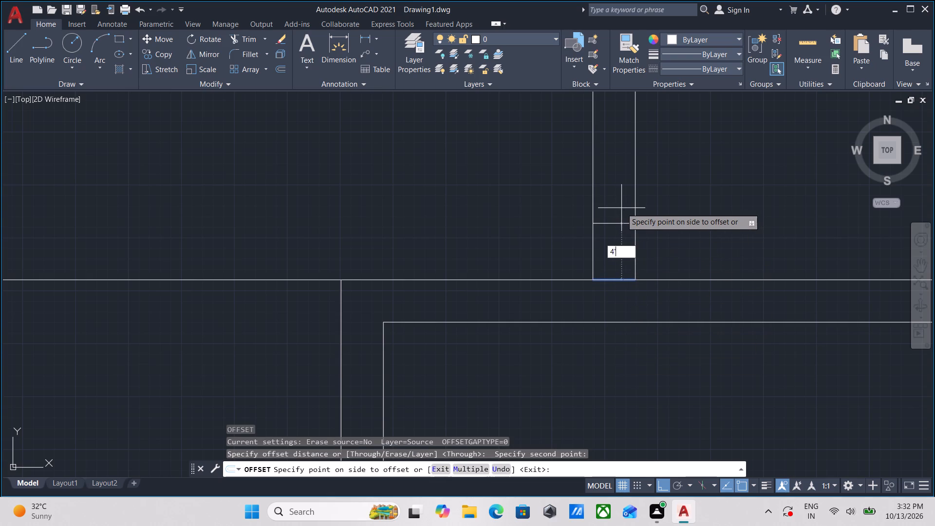
pyautogui.press('Return')
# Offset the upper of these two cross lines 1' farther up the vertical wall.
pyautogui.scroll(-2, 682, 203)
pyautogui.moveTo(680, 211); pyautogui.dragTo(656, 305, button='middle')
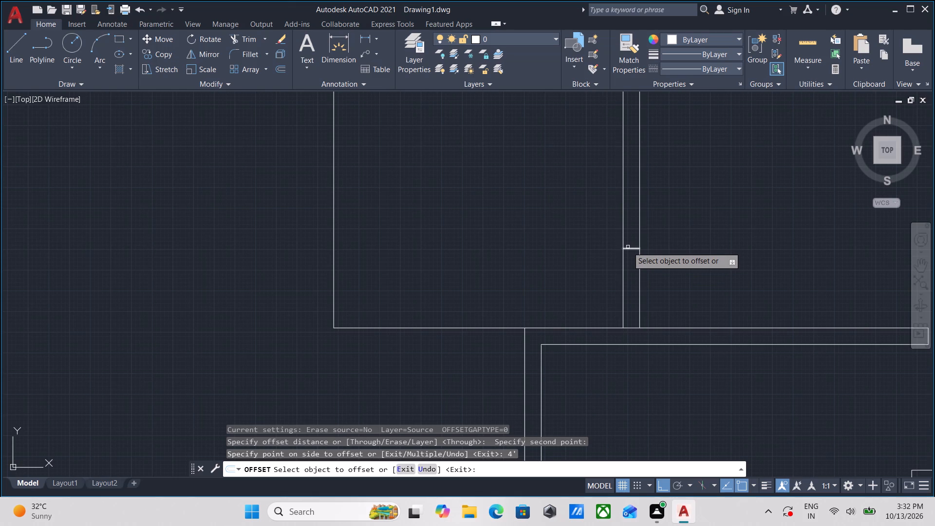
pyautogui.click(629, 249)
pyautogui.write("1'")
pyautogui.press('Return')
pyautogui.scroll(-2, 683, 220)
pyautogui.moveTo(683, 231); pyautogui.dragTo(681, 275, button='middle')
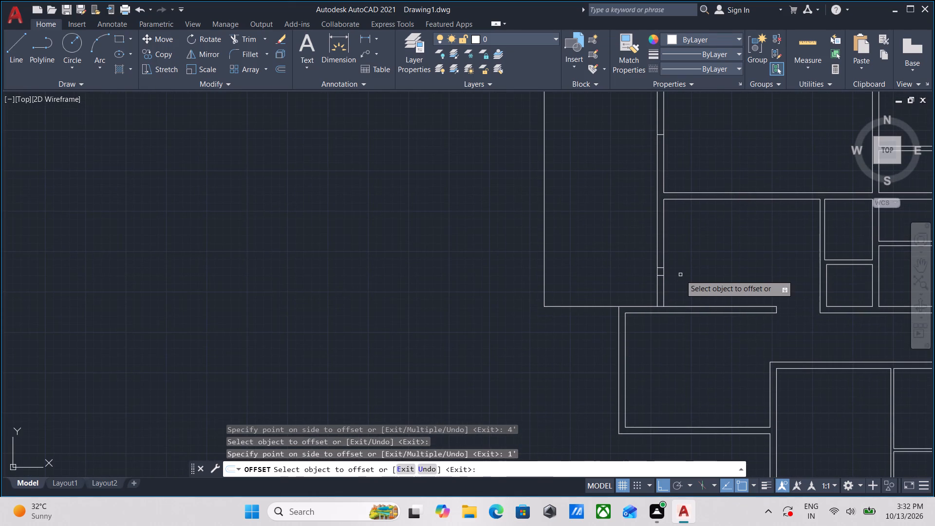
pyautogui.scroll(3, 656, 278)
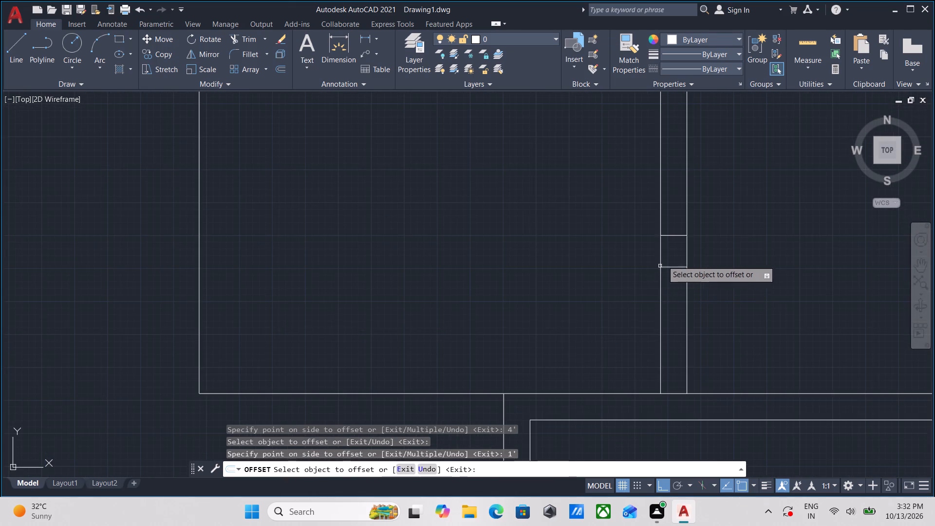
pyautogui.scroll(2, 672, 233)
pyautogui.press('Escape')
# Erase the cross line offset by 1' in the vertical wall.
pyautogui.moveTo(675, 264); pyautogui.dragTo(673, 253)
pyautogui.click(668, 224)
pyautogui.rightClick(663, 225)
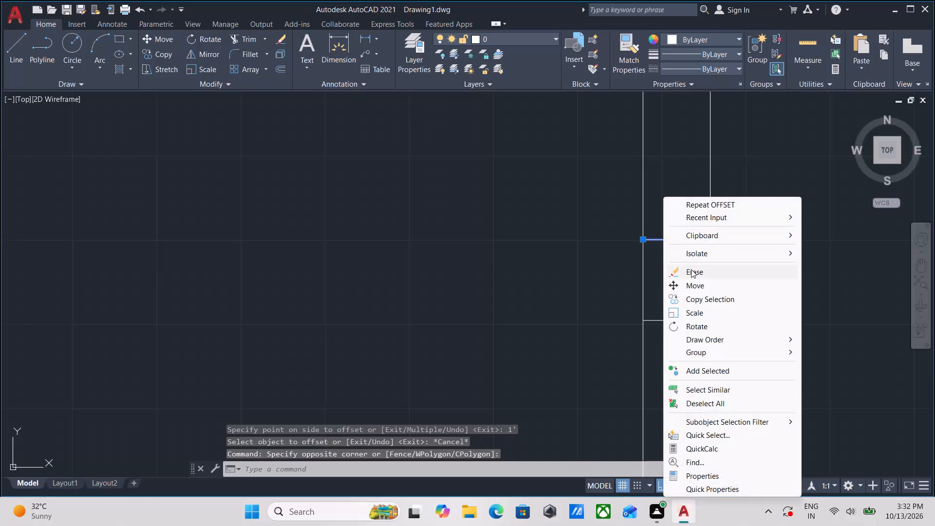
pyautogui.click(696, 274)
# Offset the cross line lying 4' above the vertical wall's bottom end 2' upward.
pyautogui.moveTo(687, 345); pyautogui.dragTo(682, 333)
pyautogui.click(669, 294)
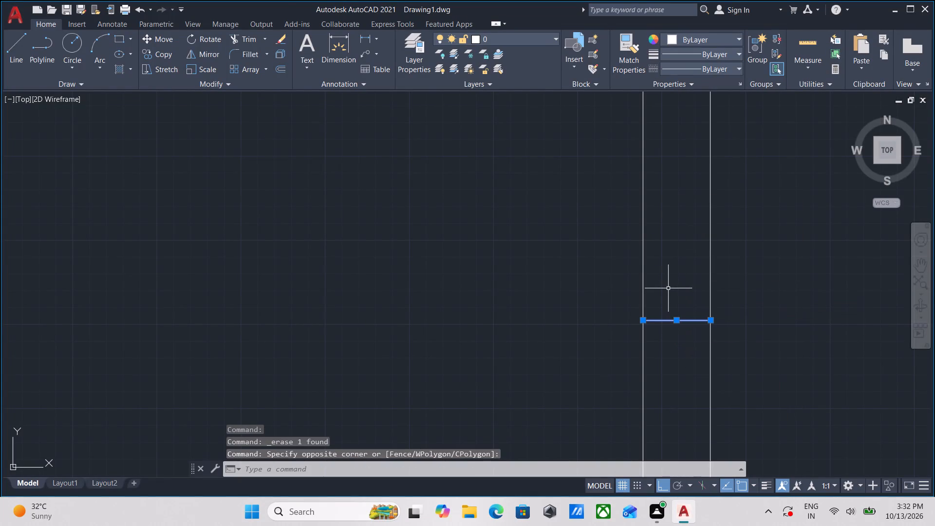
pyautogui.press('o')
pyautogui.press('Return')
pyautogui.click(676, 319)
pyautogui.click(672, 267)
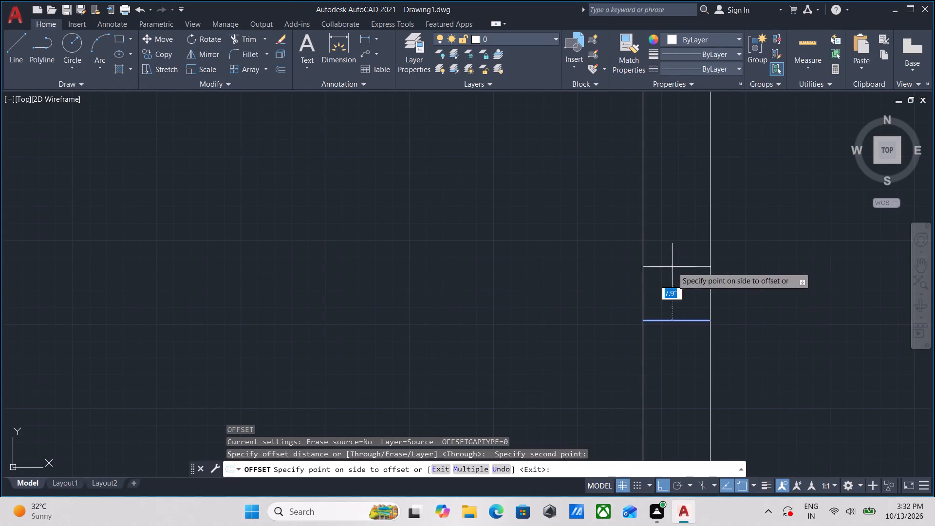
pyautogui.write("2'")
pyautogui.press('Return')
# Offset the topmost cross line in the lower part of the vertical wall 4' upward to mark another opening.
pyautogui.scroll(-3, 694, 257)
pyautogui.moveTo(739, 235); pyautogui.dragTo(743, 343, button='middle')
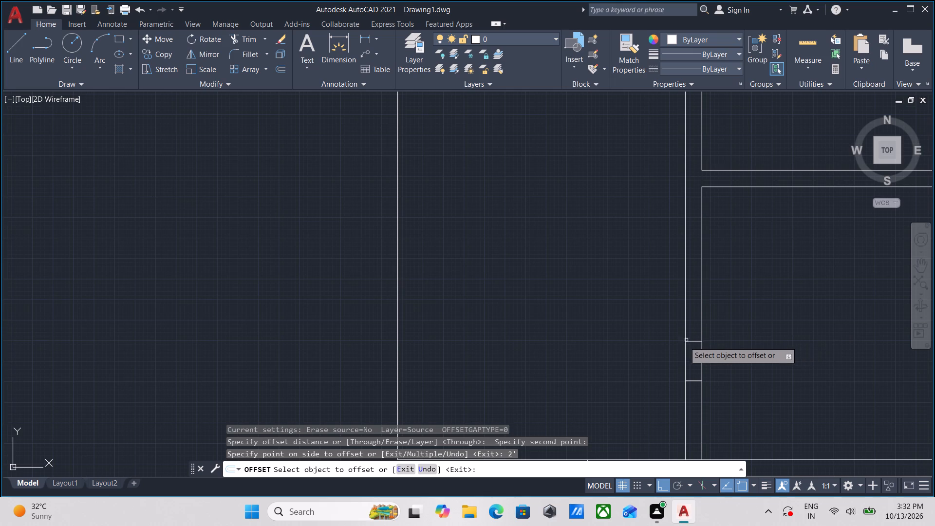
pyautogui.click(691, 340)
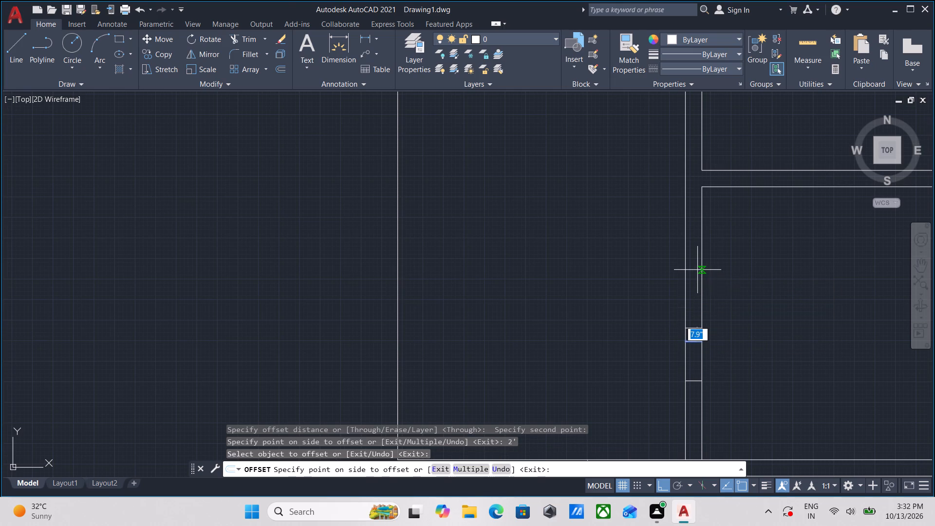
pyautogui.press('4')
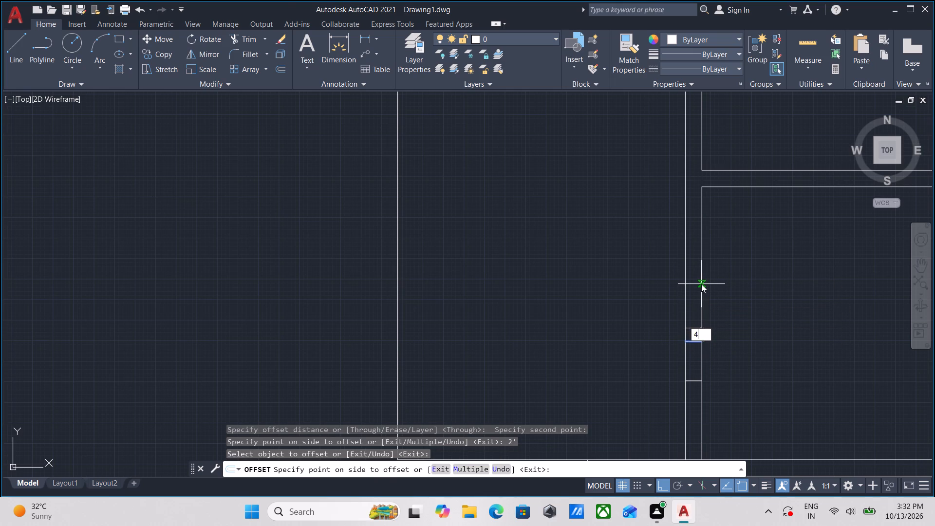
pyautogui.press("'")
pyautogui.press('Return')
pyautogui.scroll(-2, 730, 280)
pyautogui.moveTo(725, 296); pyautogui.dragTo(718, 308, button='middle')
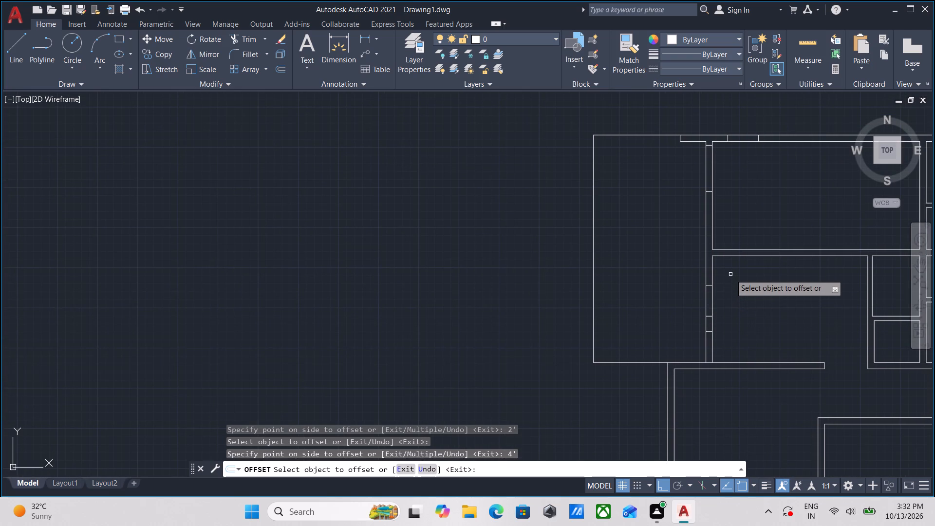
pyautogui.moveTo(765, 189); pyautogui.dragTo(755, 248, button='middle')
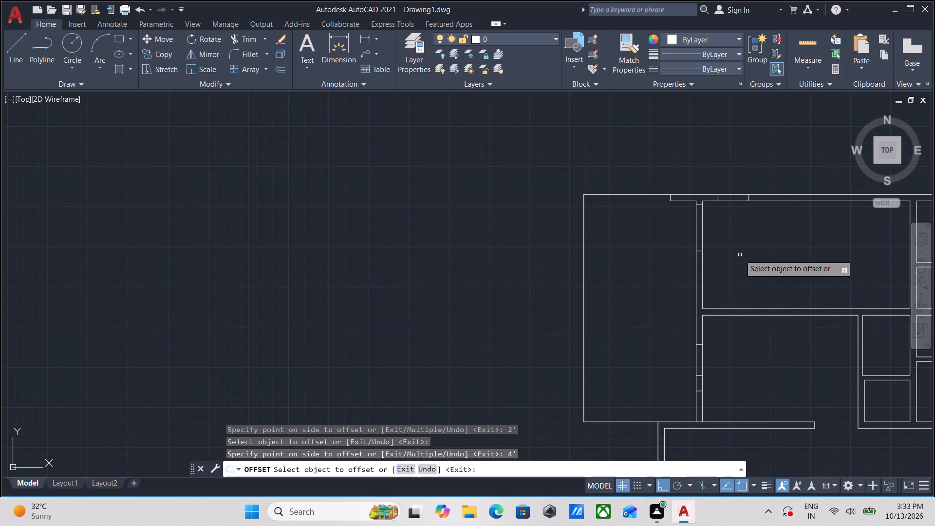
pyautogui.scroll(2, 723, 234)
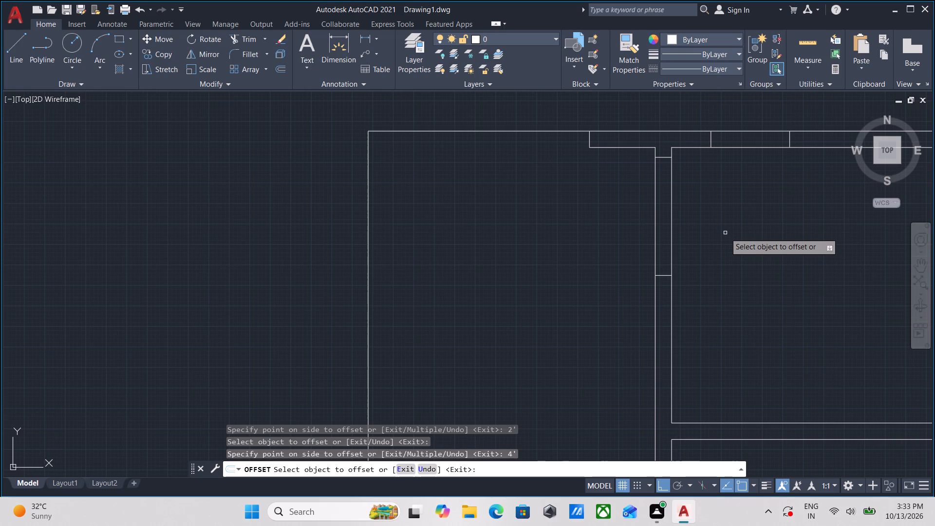
pyautogui.scroll(-1, 725, 233)
pyautogui.scroll(2, 722, 228)
pyautogui.press('Escape')
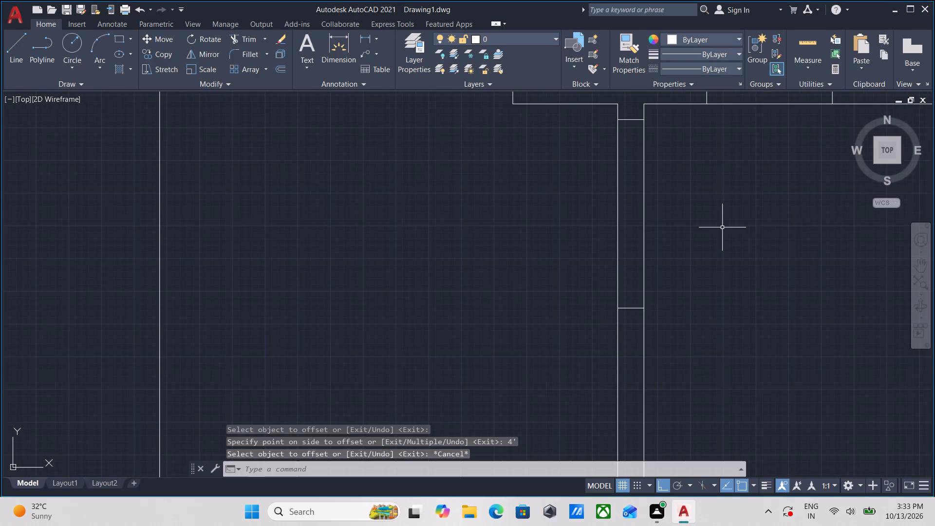
# Trim the wall lines out of the 4' opening in the top wall and the 6' opening in the vertical wall.
pyautogui.moveTo(722, 227); pyautogui.dragTo(708, 288, button='middle')
pyautogui.write('TR')
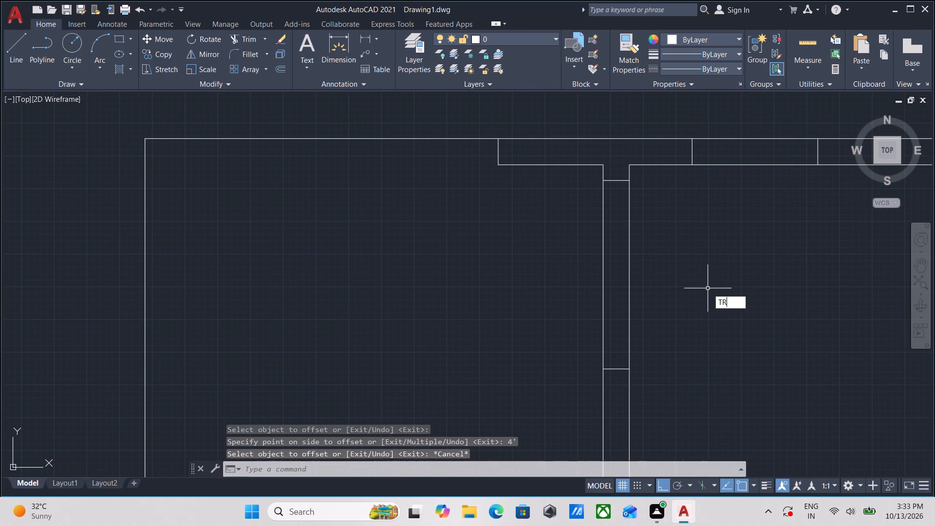
pyautogui.press('Return')
pyautogui.click(733, 192)
pyautogui.click(747, 107)
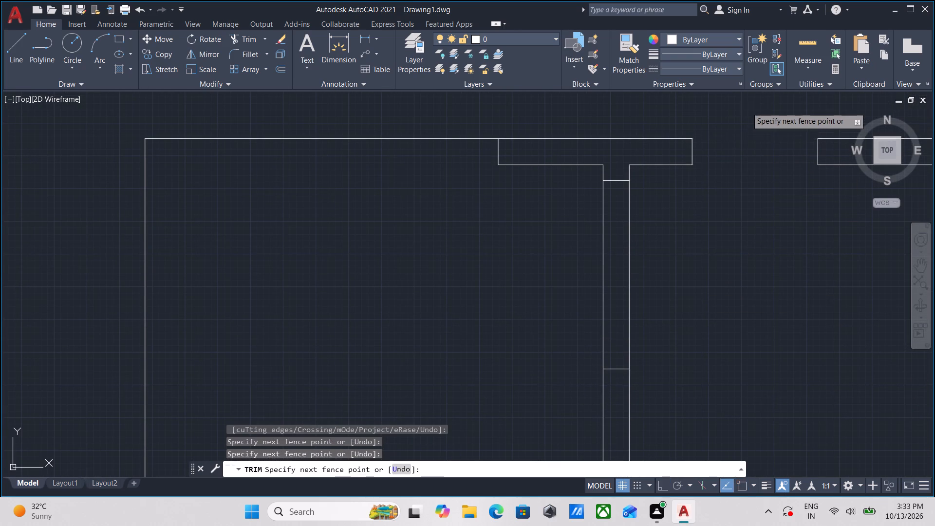
pyautogui.click(676, 272)
pyautogui.click(531, 271)
# Trim the wall lines out of both 4' openings in the lower part of the vertical wall, leaving the 2' piece between them.
pyautogui.scroll(-3, 610, 264)
pyautogui.moveTo(614, 265); pyautogui.dragTo(622, 249, button='middle')
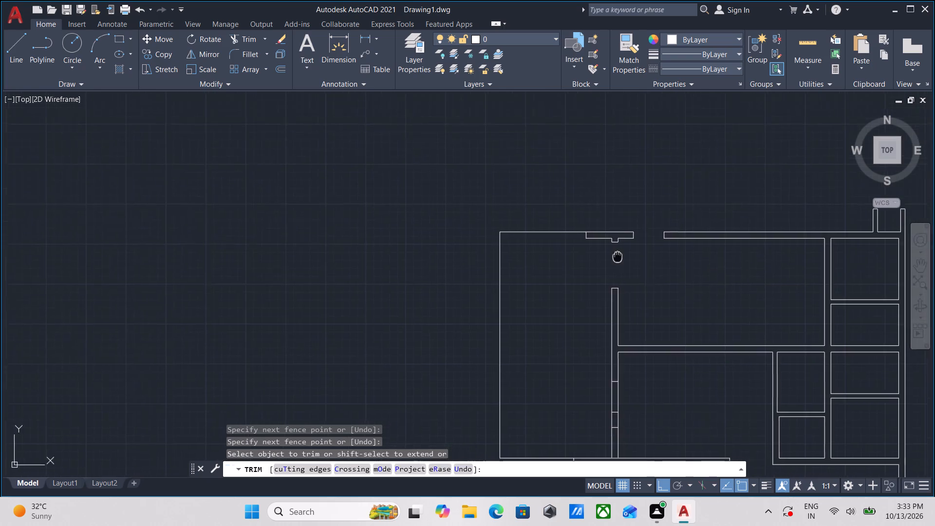
pyautogui.moveTo(622, 249); pyautogui.dragTo(638, 220, button='middle')
pyautogui.moveTo(672, 285); pyautogui.dragTo(682, 233, button='middle')
pyautogui.scroll(2, 673, 325)
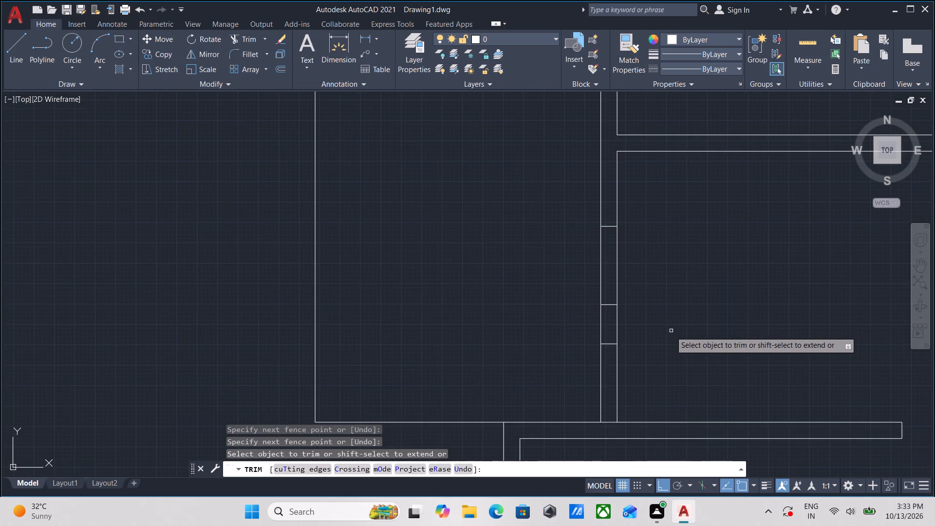
pyautogui.moveTo(672, 329); pyautogui.dragTo(717, 290, button='middle')
pyautogui.click(698, 342)
pyautogui.click(584, 338)
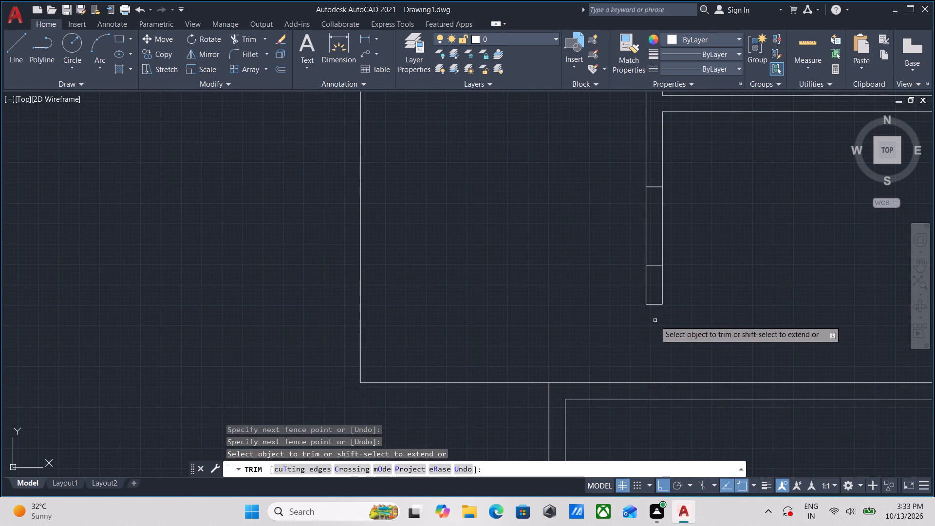
pyautogui.moveTo(660, 331); pyautogui.dragTo(674, 369, button='middle')
pyautogui.click(728, 265)
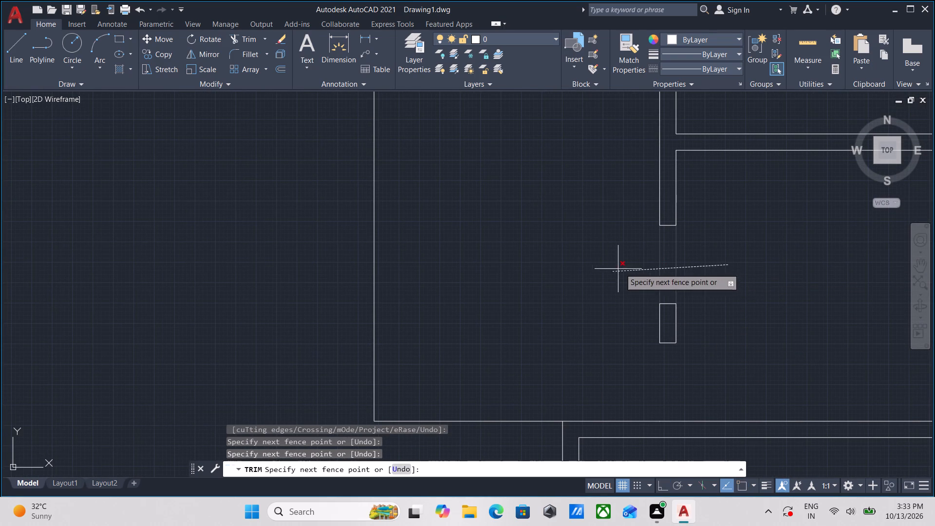
pyautogui.click(603, 273)
pyautogui.scroll(-1, 704, 272)
pyautogui.moveTo(704, 272); pyautogui.dragTo(699, 299, button='middle')
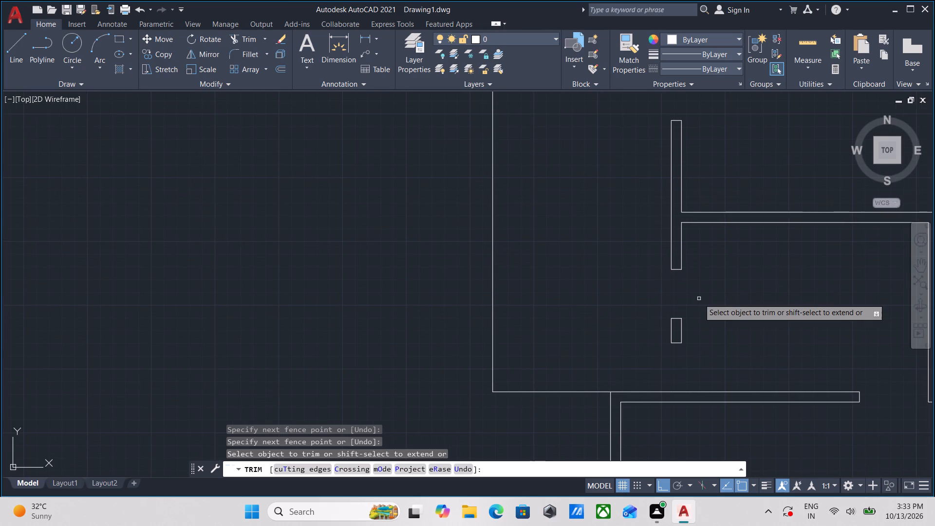
# Measure the upper opening in the long vertical wall with a linear dimension between the two wall ends.
pyautogui.scroll(-2, 699, 299)
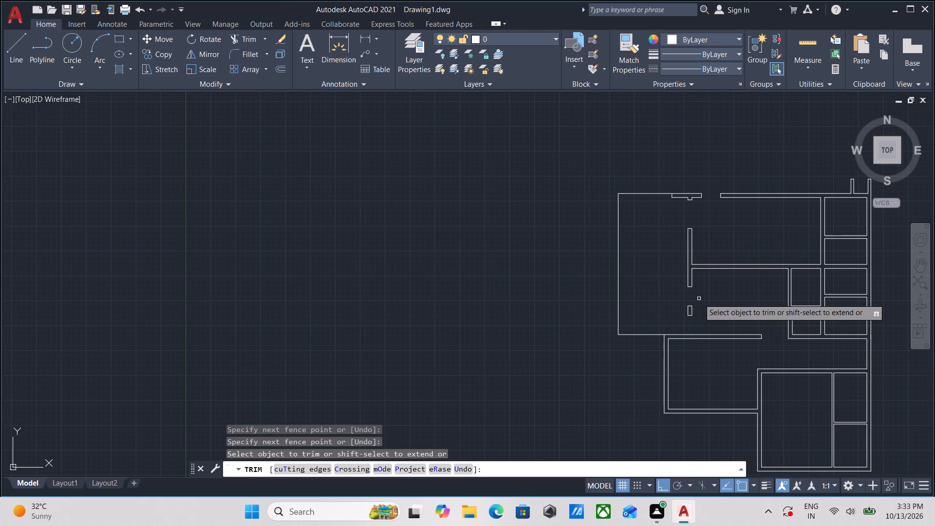
pyautogui.scroll(1, 699, 299)
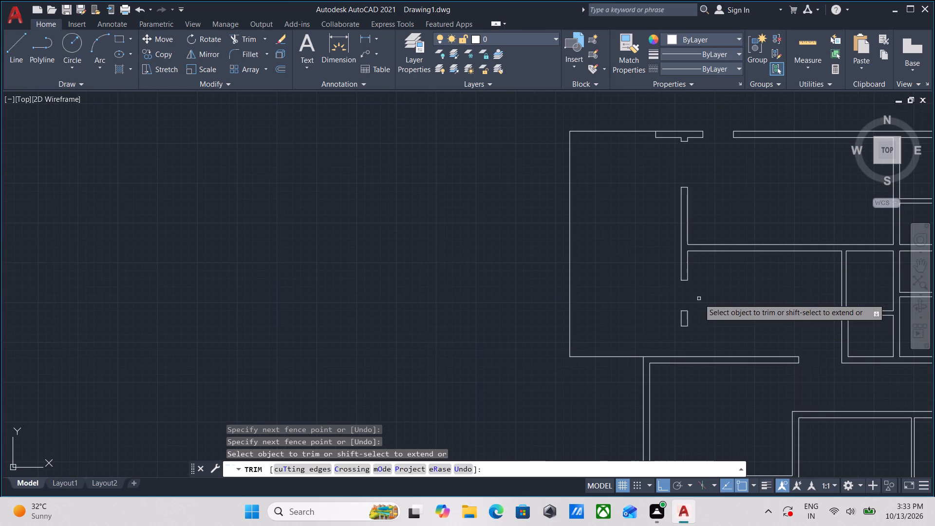
pyautogui.moveTo(703, 286); pyautogui.dragTo(691, 331, button='middle')
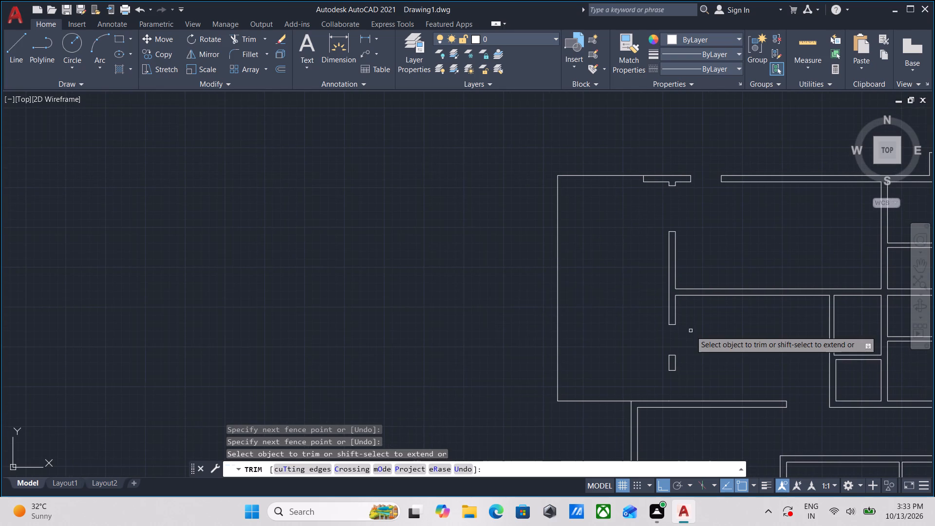
pyautogui.scroll(1, 691, 331)
pyautogui.press('Escape')
pyautogui.moveTo(695, 227); pyautogui.dragTo(679, 330, button='middle')
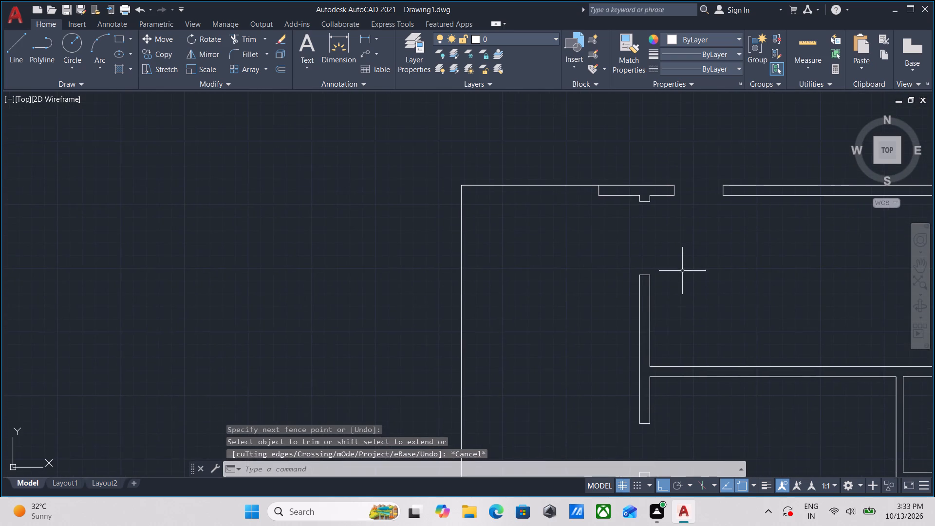
pyautogui.moveTo(684, 274); pyautogui.dragTo(695, 304, button='middle')
pyautogui.press('d')
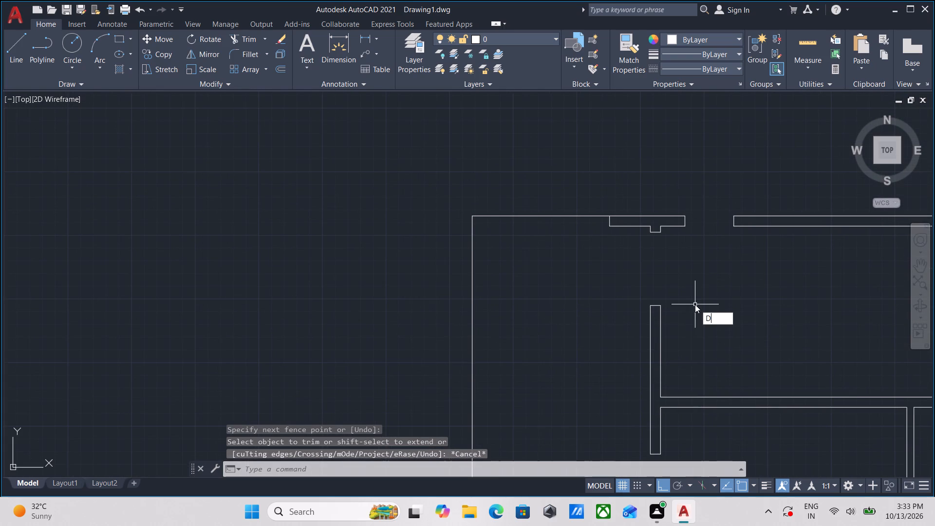
pyautogui.write('LI')
pyautogui.press('Return')
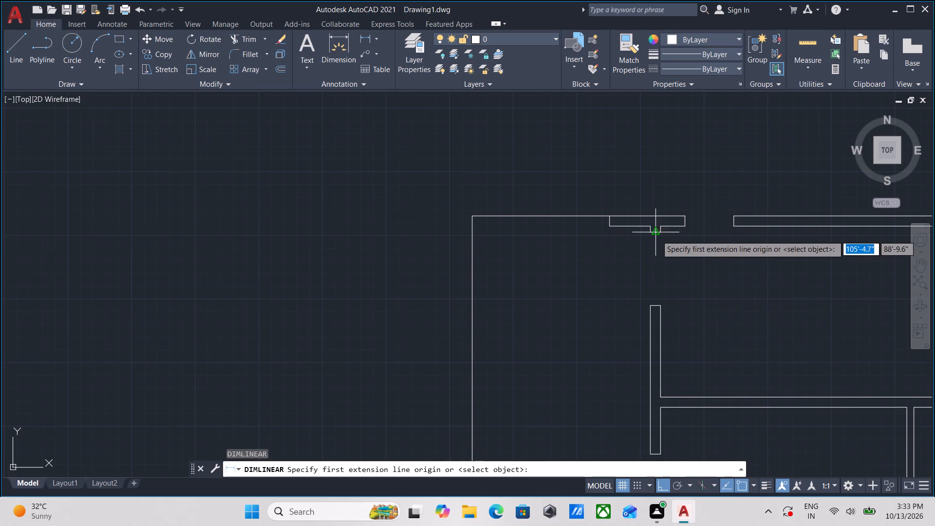
pyautogui.scroll(2, 656, 235)
pyautogui.click(652, 232)
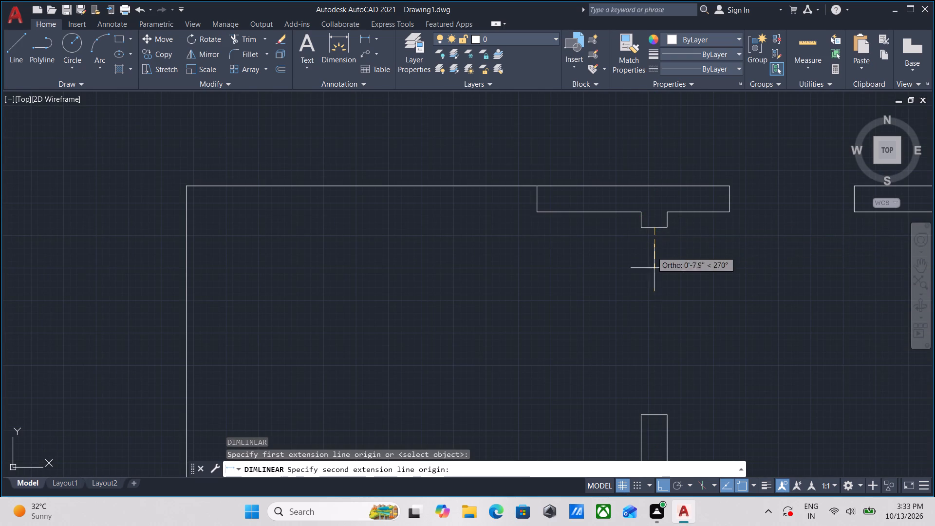
pyautogui.moveTo(662, 325); pyautogui.dragTo(658, 244, button='middle')
pyautogui.click(650, 334)
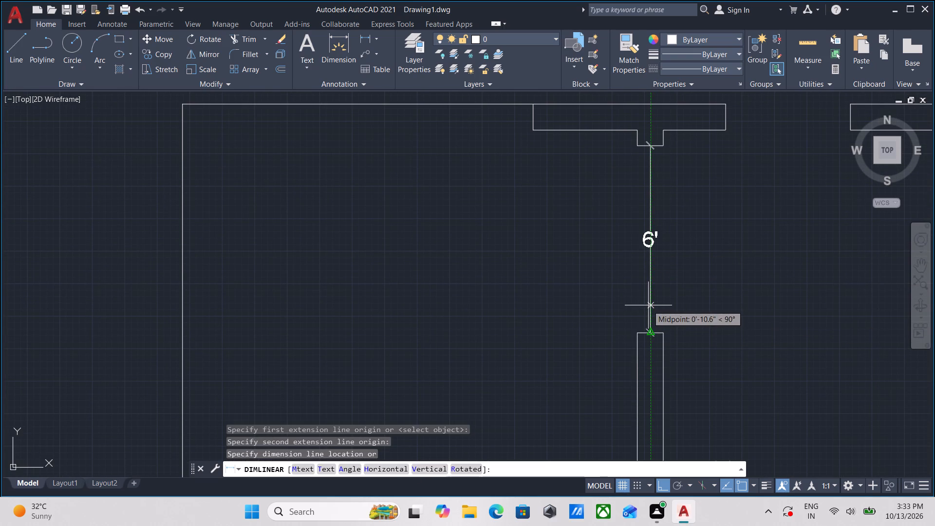
pyautogui.scroll(-1, 648, 305)
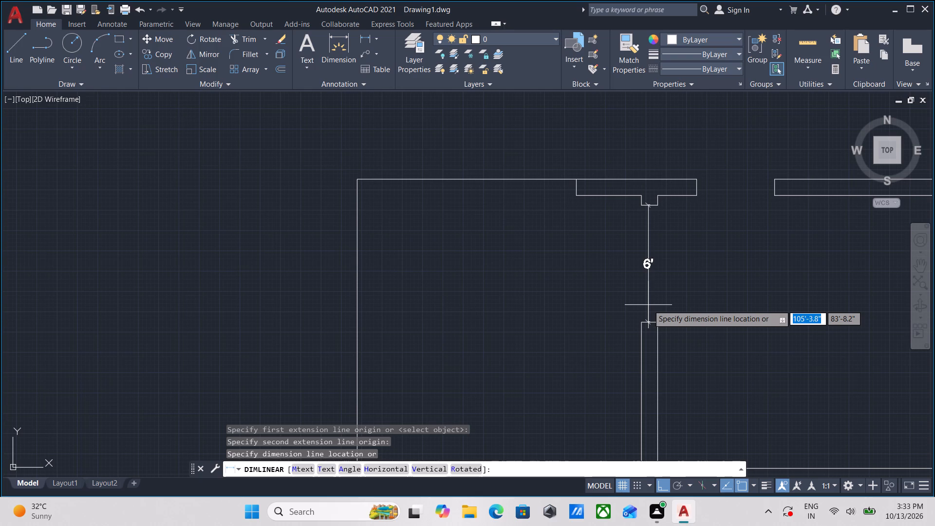
pyautogui.scroll(-1, 648, 305)
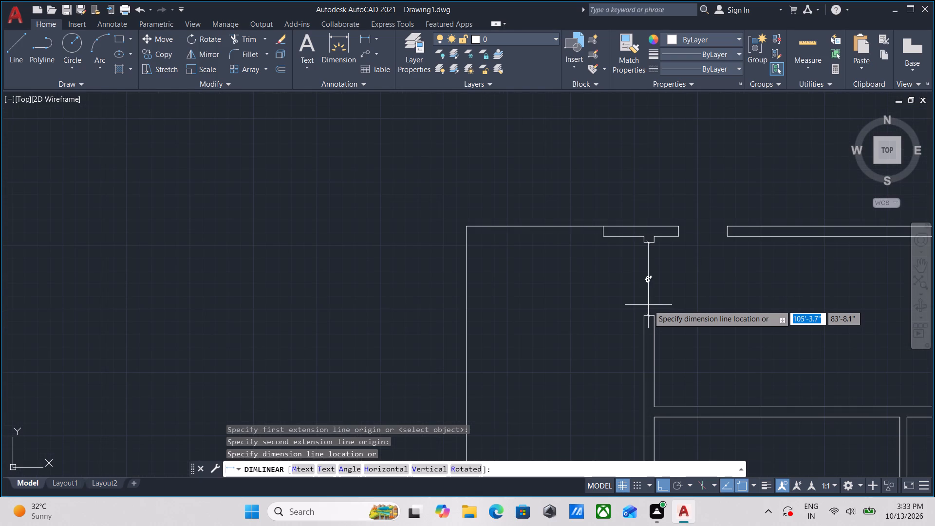
pyautogui.press('Escape')
# Draw a line across the horizontal wall, going up from the inner upper-left corner of the room below.
pyautogui.scroll(-1, 659, 301)
pyautogui.moveTo(676, 329); pyautogui.dragTo(703, 271, button='middle')
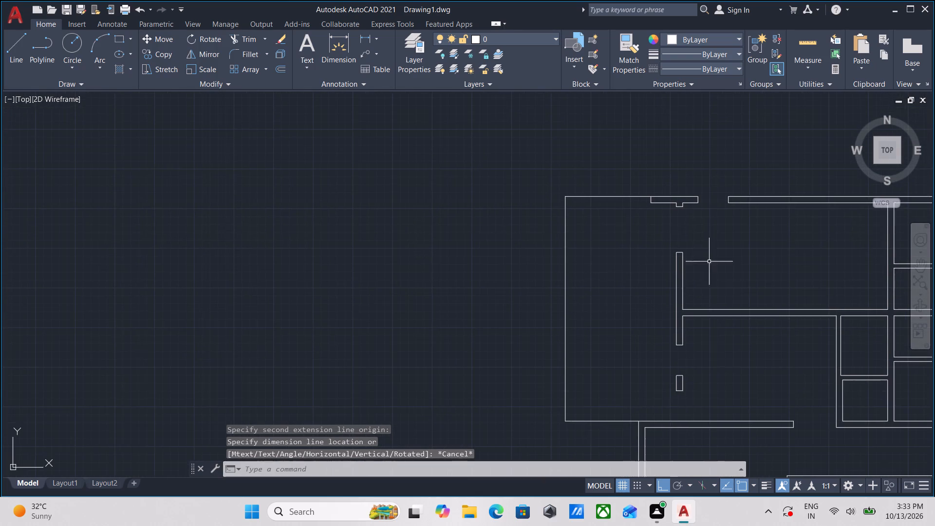
pyautogui.moveTo(718, 362); pyautogui.dragTo(700, 299, button='middle')
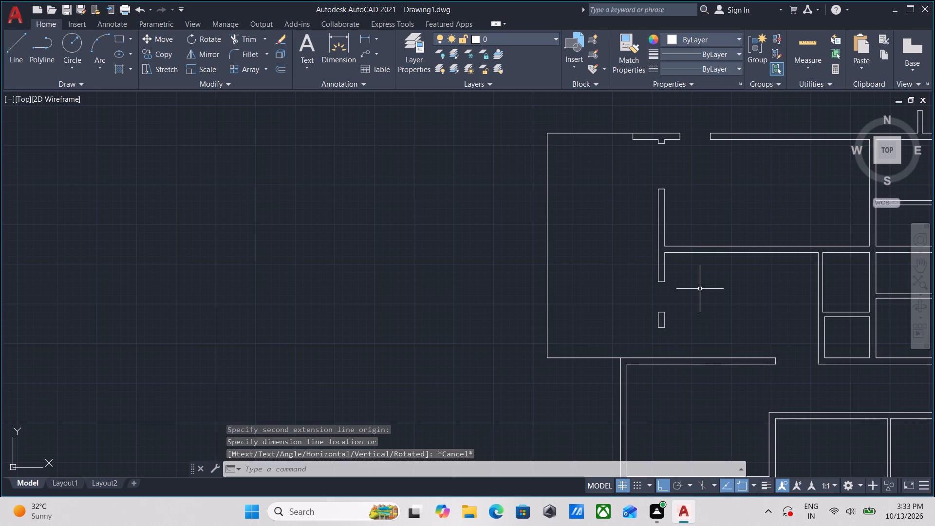
pyautogui.scroll(2, 635, 386)
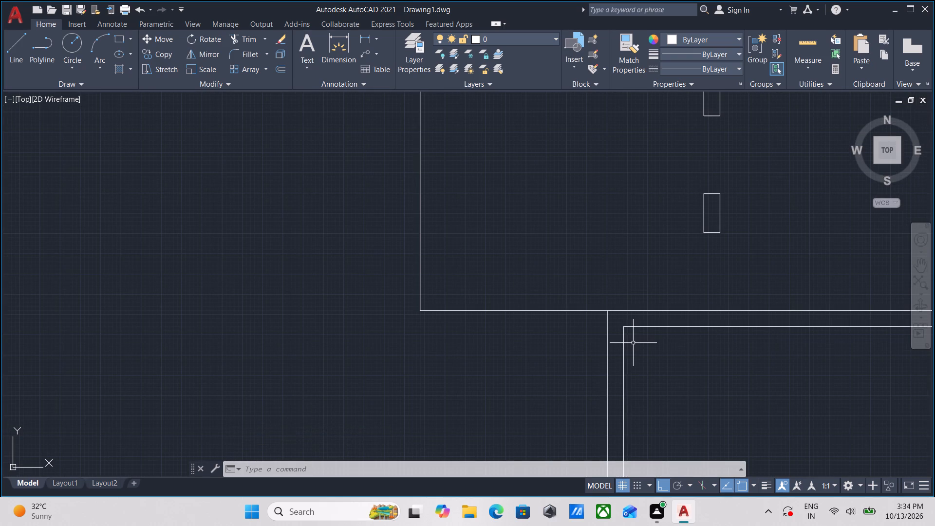
pyautogui.press('l')
pyautogui.press('Return')
pyautogui.scroll(3, 633, 343)
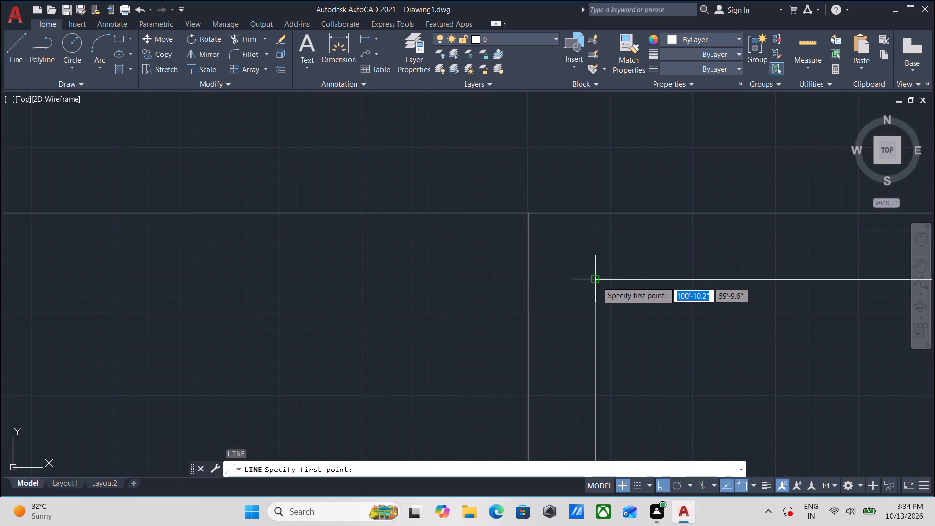
pyautogui.click(597, 282)
pyautogui.click(595, 211)
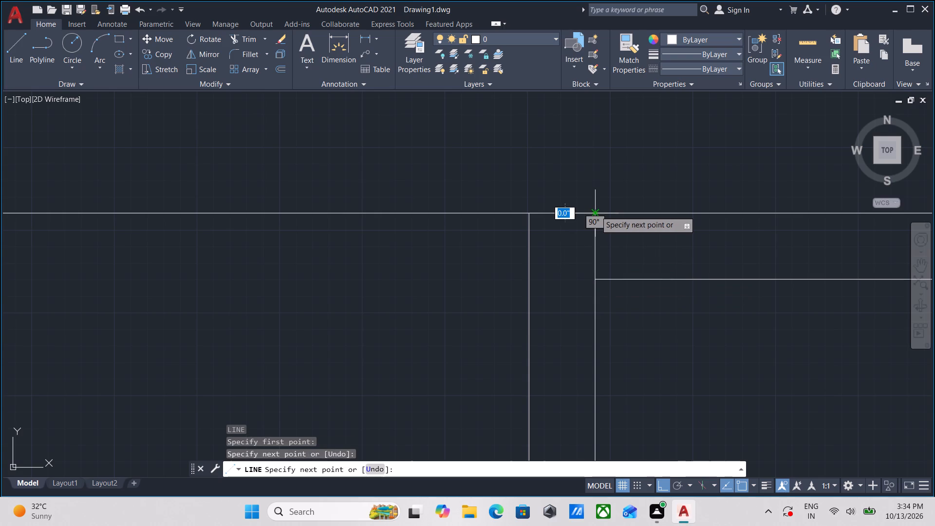
pyautogui.press('Escape')
# Offset the new cross line 2' to the right along the horizontal wall to mark an opening.
pyautogui.moveTo(613, 253); pyautogui.dragTo(605, 252)
pyautogui.click(569, 249)
pyautogui.press('o')
pyautogui.press('Return')
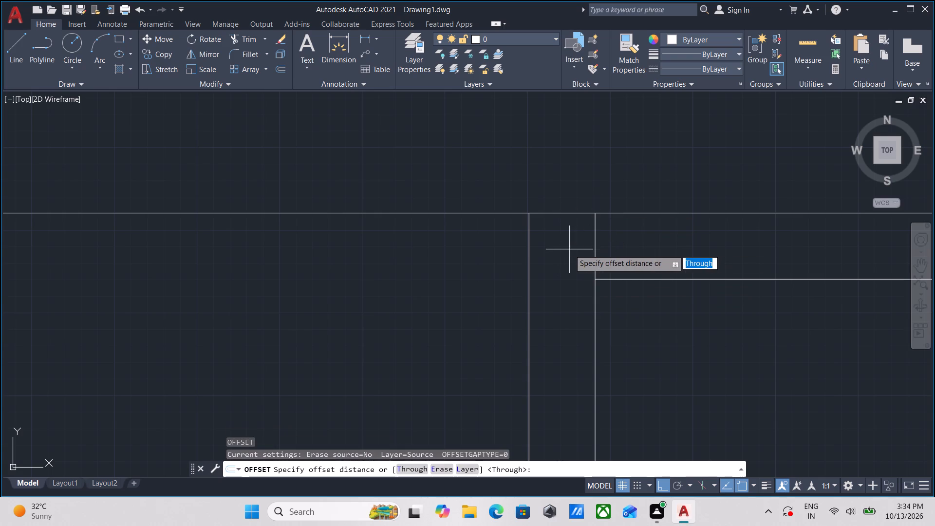
pyautogui.click(595, 249)
pyautogui.click(710, 258)
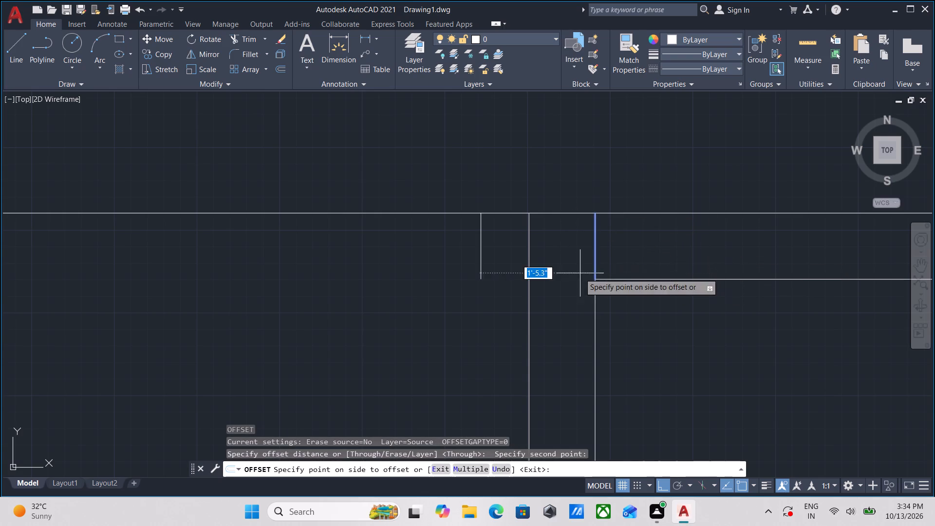
pyautogui.write("2'")
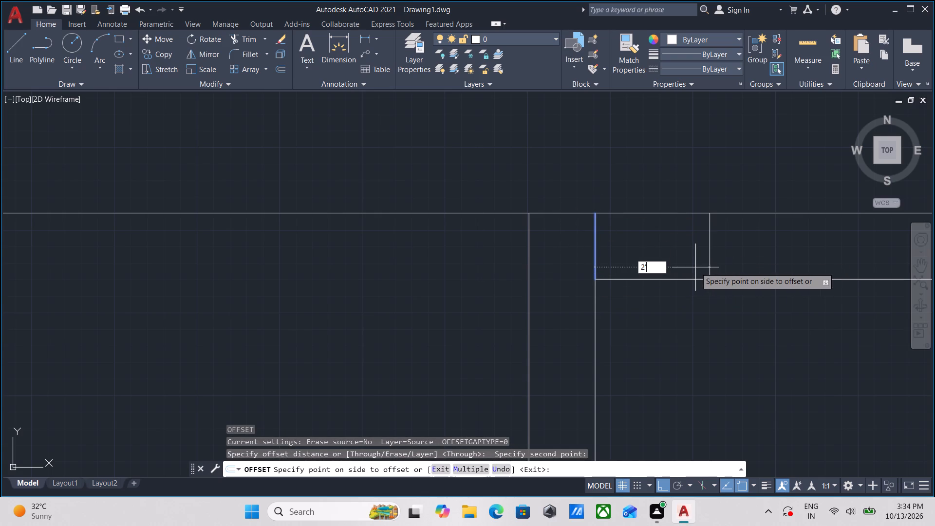
pyautogui.press('Return')
pyautogui.scroll(-1, 695, 267)
pyautogui.press('Escape')
# Trim both wall lines out of the 2' opening beside the lower room's upper-left corner.
pyautogui.scroll(-1, 692, 290)
pyautogui.moveTo(692, 290); pyautogui.dragTo(689, 305, button='middle')
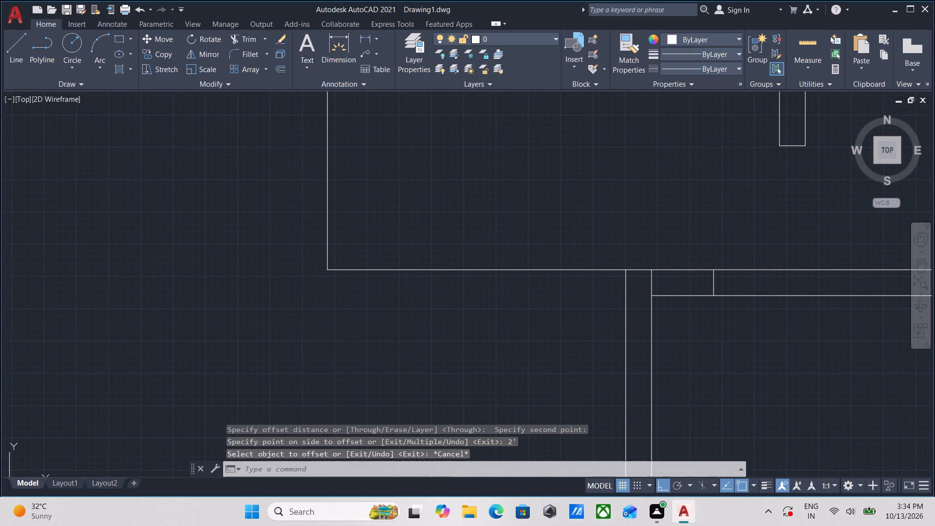
pyautogui.write('TR')
pyautogui.press('Return')
pyautogui.click(689, 306)
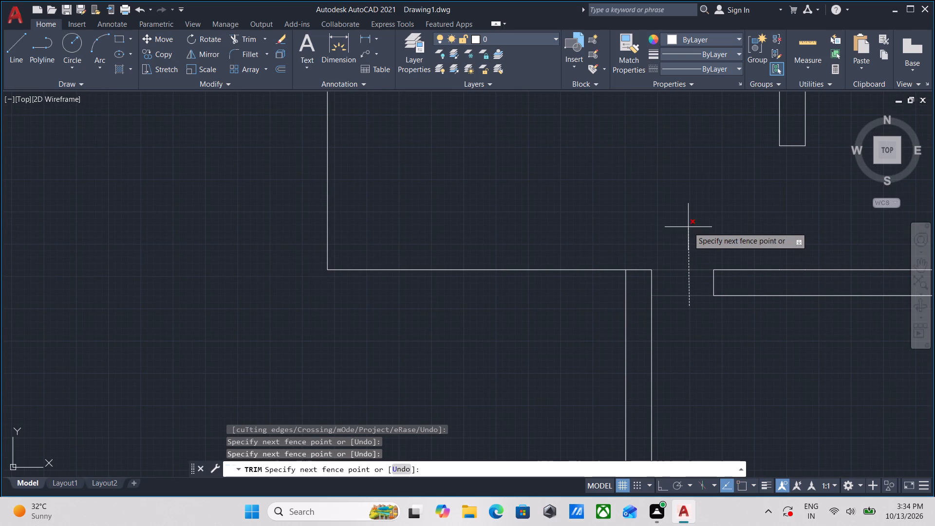
pyautogui.click(682, 280)
pyautogui.scroll(-1, 682, 280)
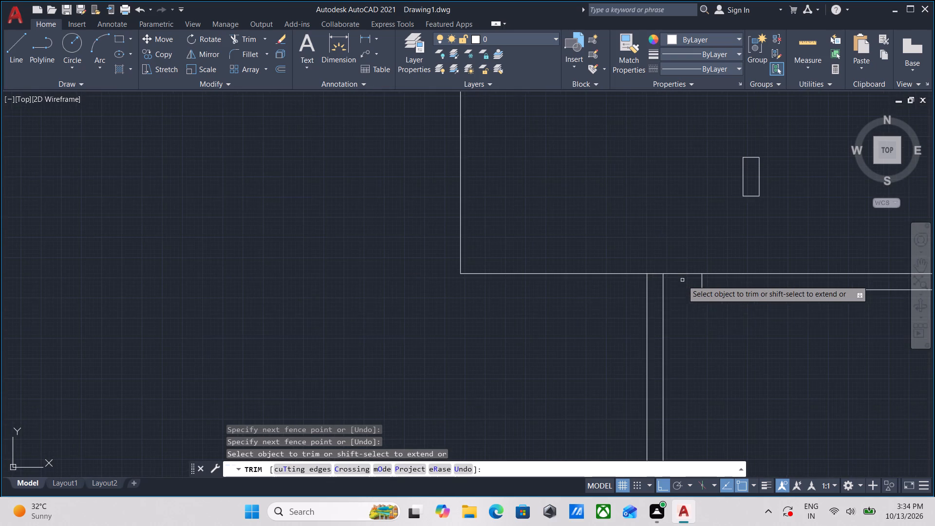
pyautogui.scroll(-1, 685, 309)
pyautogui.moveTo(685, 309); pyautogui.dragTo(684, 348, button='middle')
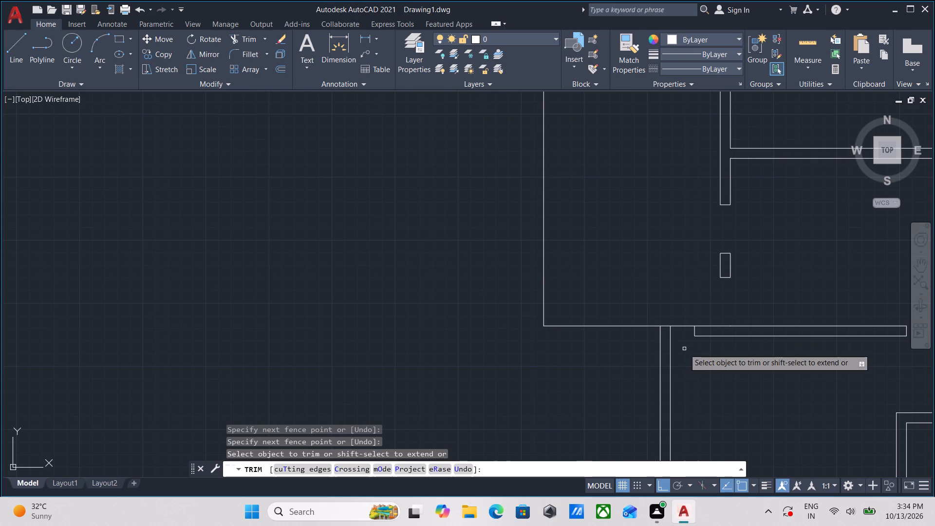
pyautogui.scroll(1, 684, 349)
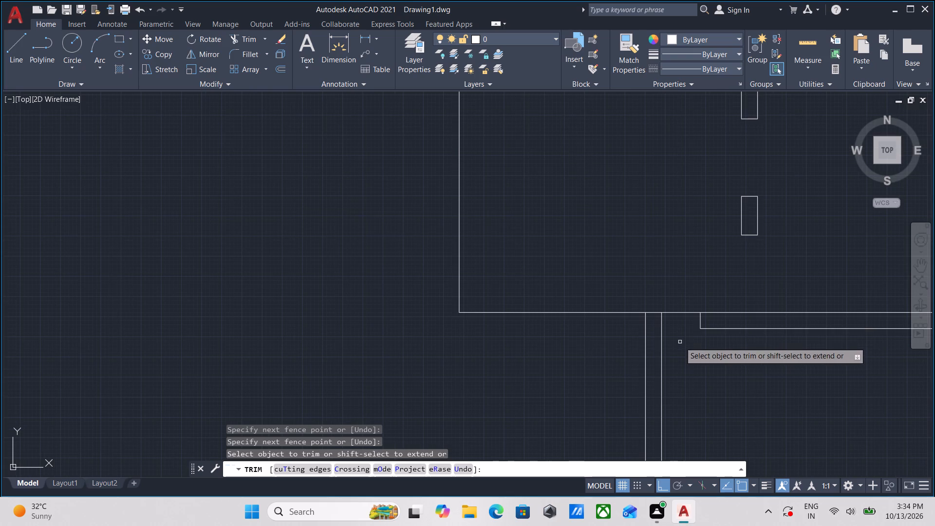
pyautogui.click(684, 322)
pyautogui.click(684, 300)
pyautogui.press('Escape')
# Draw a 10" horizontal line across the small lower room's left wall at the midpoint of its inner face.
pyautogui.scroll(-2, 685, 310)
pyautogui.moveTo(692, 330); pyautogui.dragTo(649, 329, button='middle')
pyautogui.scroll(-1, 732, 343)
pyautogui.moveTo(732, 343); pyautogui.dragTo(650, 365, button='middle')
pyautogui.moveTo(674, 315); pyautogui.dragTo(646, 322, button='middle')
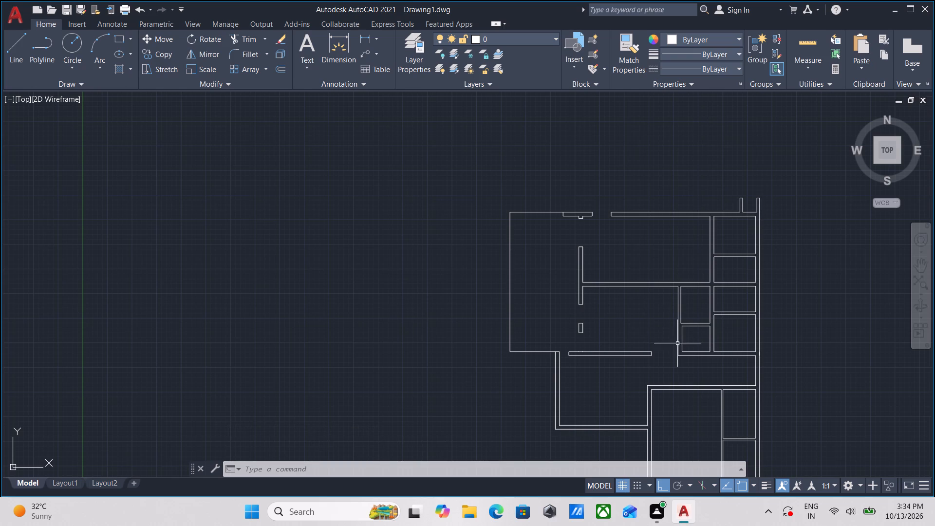
pyautogui.scroll(2, 678, 343)
pyautogui.moveTo(663, 345); pyautogui.dragTo(621, 353, button='middle')
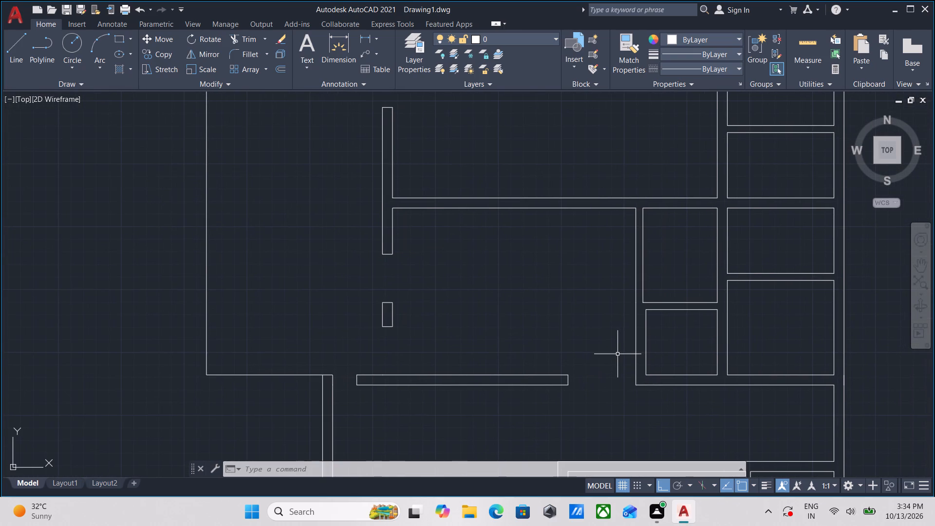
pyautogui.scroll(2, 617, 354)
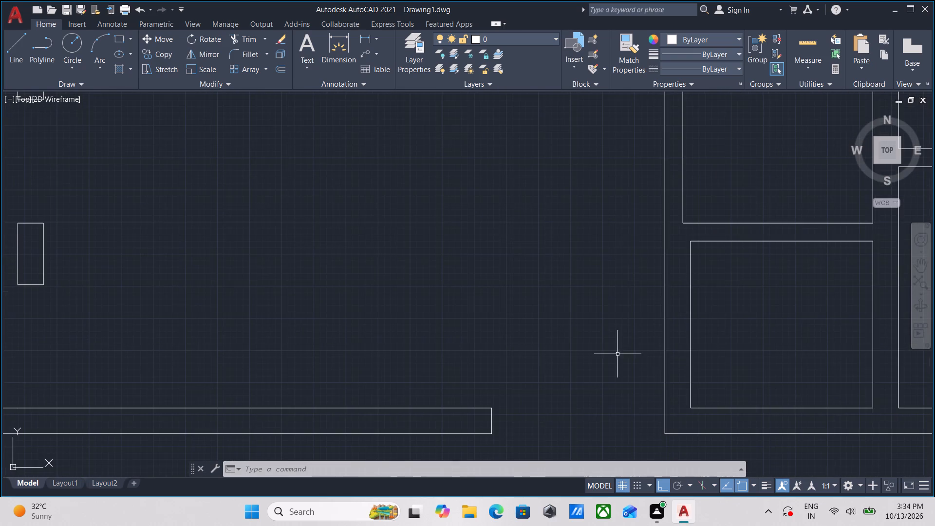
pyautogui.moveTo(626, 349); pyautogui.dragTo(604, 355, button='middle')
pyautogui.press('l')
pyautogui.press('Return')
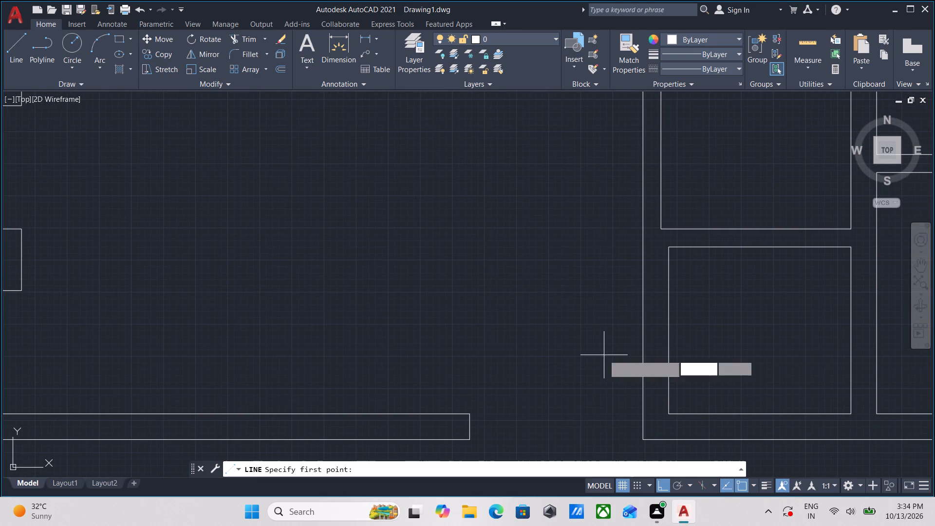
pyautogui.click(669, 328)
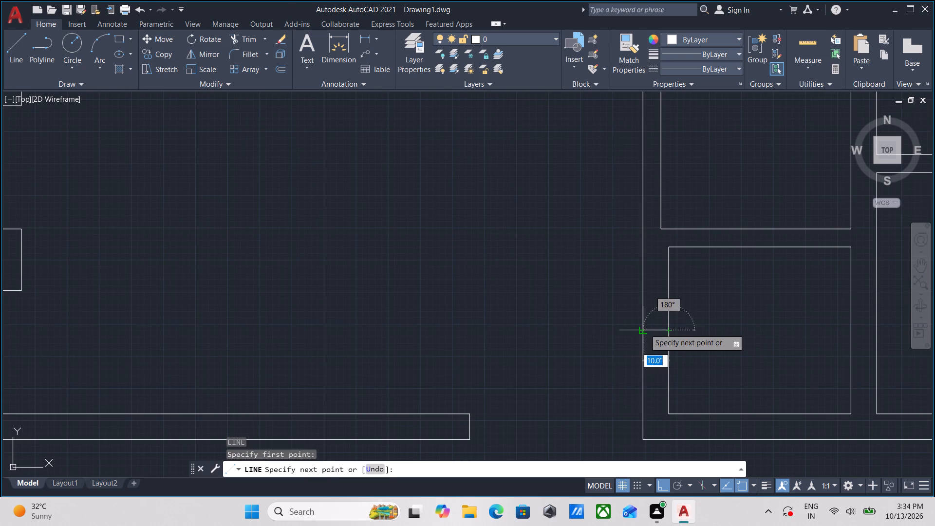
pyautogui.click(645, 329)
pyautogui.press('Escape')
# Offset the small room's midpoint cross line 1' upward and 1' downward to mark the opening's edges.
pyautogui.scroll(2, 645, 329)
pyautogui.click(672, 350)
pyautogui.click(656, 317)
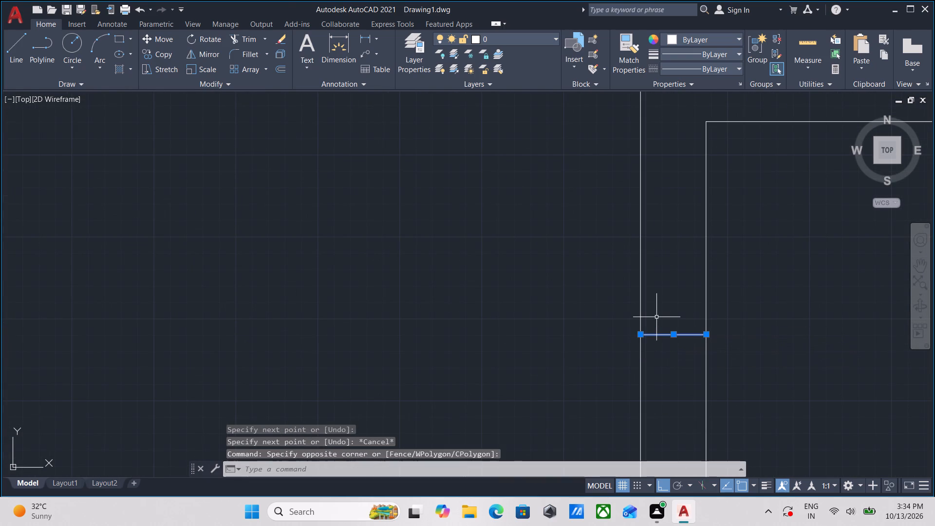
pyautogui.press('o')
pyautogui.press('Return')
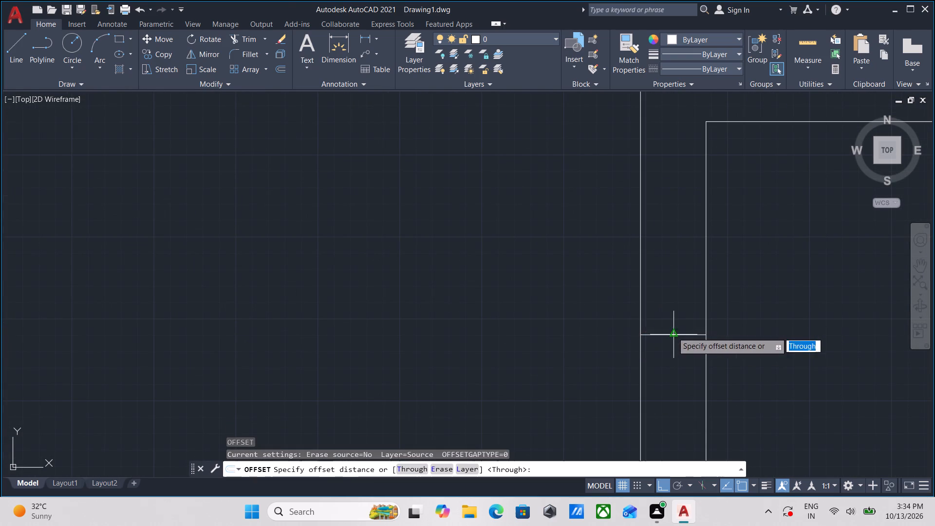
pyautogui.click(673, 332)
pyautogui.click(668, 277)
pyautogui.write("1'")
pyautogui.press('Return')
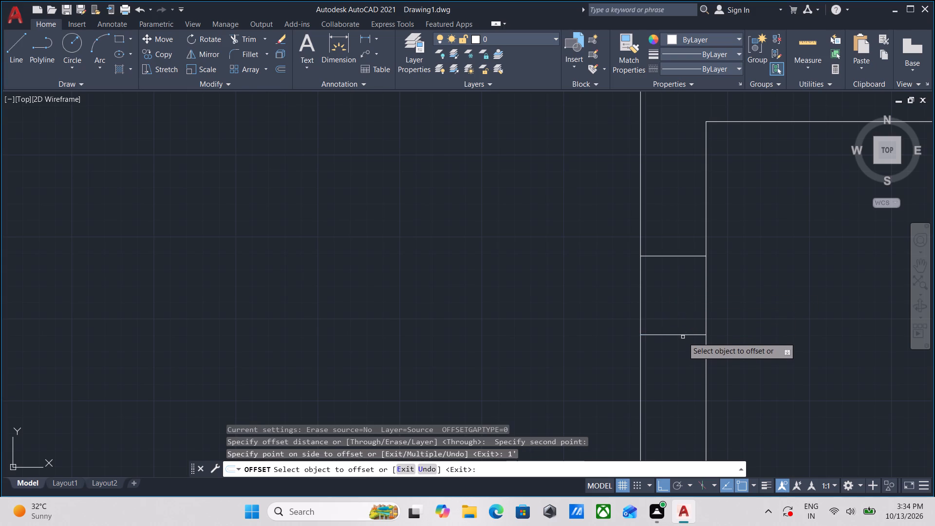
pyautogui.click(683, 335)
pyautogui.moveTo(680, 408); pyautogui.dragTo(678, 323, button='middle')
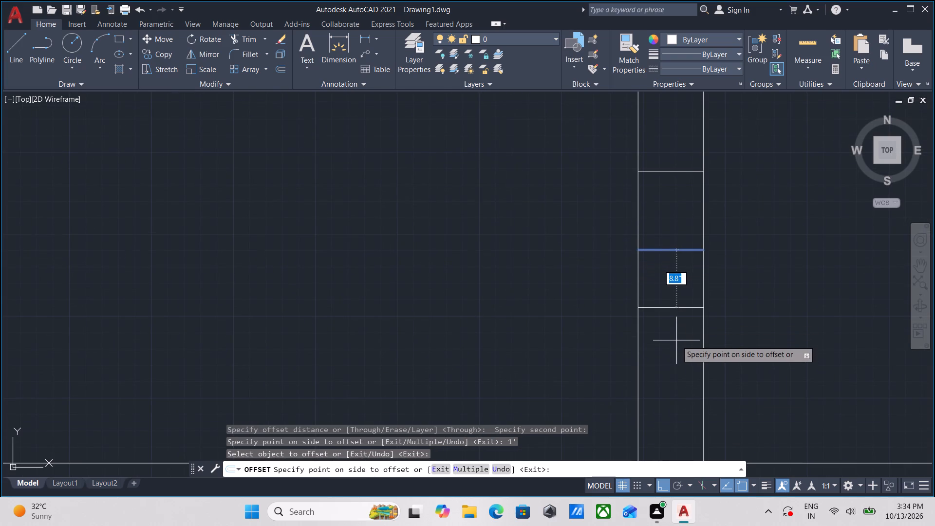
pyautogui.write("1'")
pyautogui.press('Return')
pyautogui.scroll(-2, 702, 327)
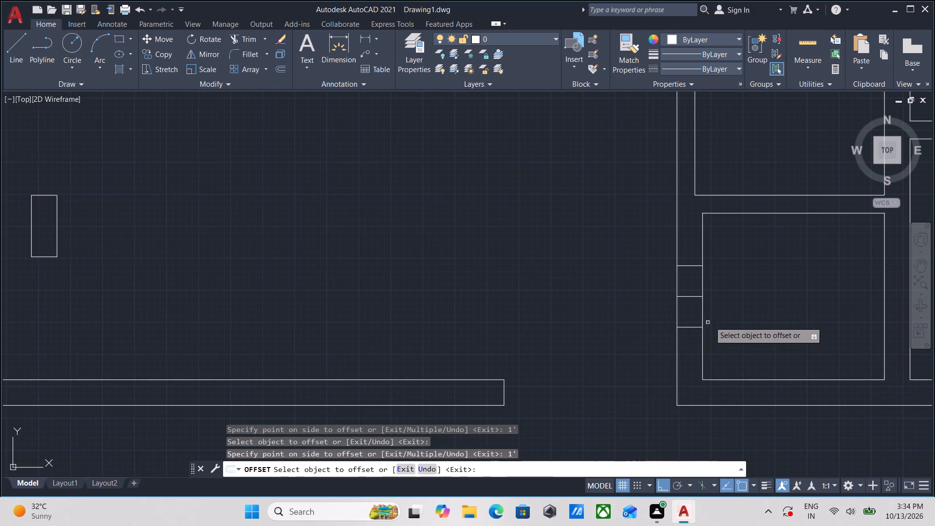
pyautogui.press('Escape')
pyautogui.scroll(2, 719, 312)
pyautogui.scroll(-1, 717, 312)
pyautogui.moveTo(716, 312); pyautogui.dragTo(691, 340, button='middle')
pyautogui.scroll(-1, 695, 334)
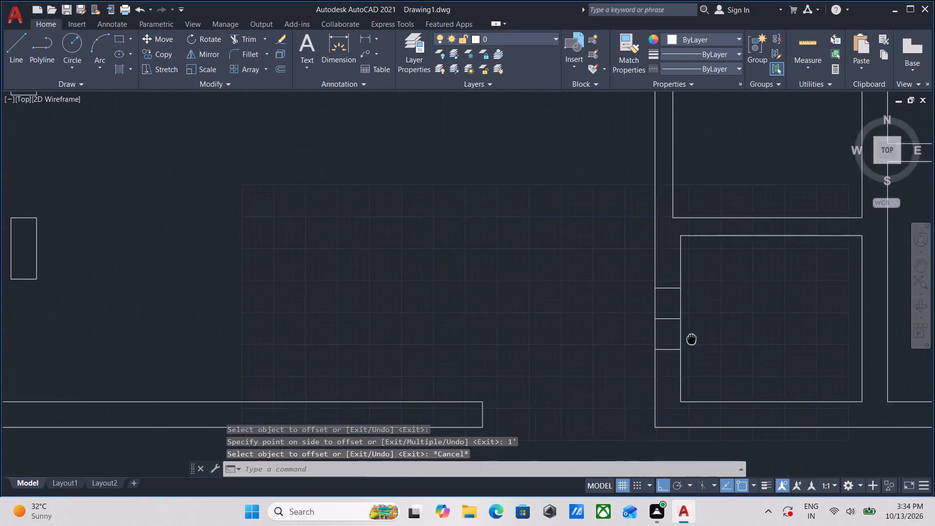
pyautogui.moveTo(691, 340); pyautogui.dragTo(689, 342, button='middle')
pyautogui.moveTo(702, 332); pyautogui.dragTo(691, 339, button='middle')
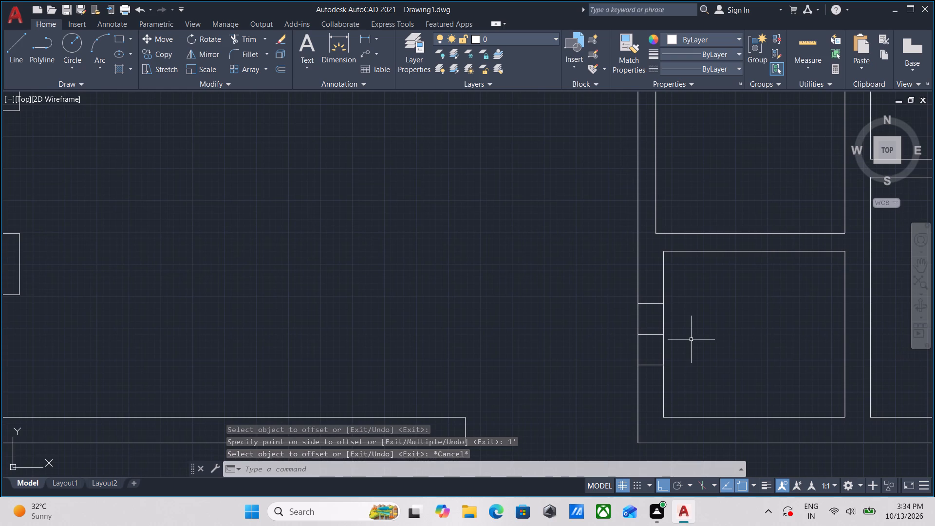
# Trim both wall lines and the midpoint cross line out of the 2' opening in the small lower room's left wall.
pyautogui.scroll(2, 691, 339)
pyautogui.moveTo(691, 339); pyautogui.dragTo(713, 338, button='middle')
pyautogui.write('TR')
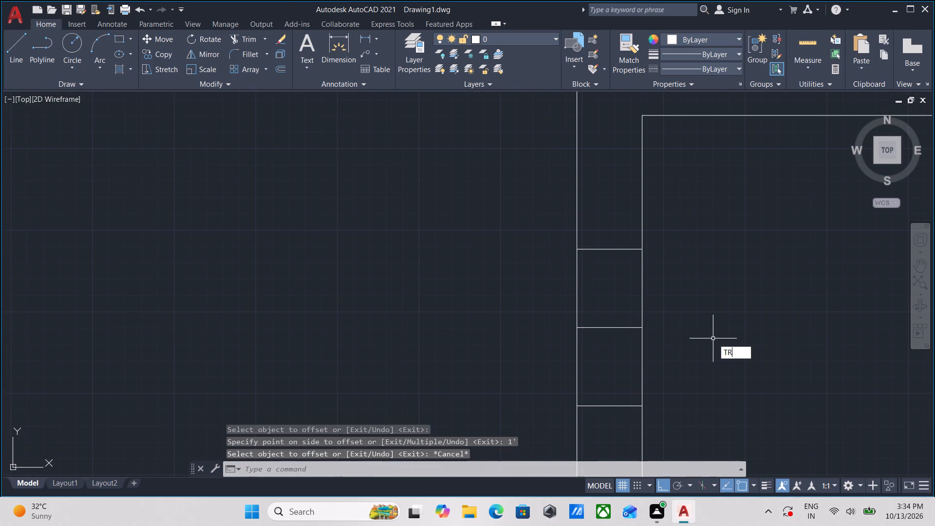
pyautogui.press('Return')
pyautogui.click(675, 342)
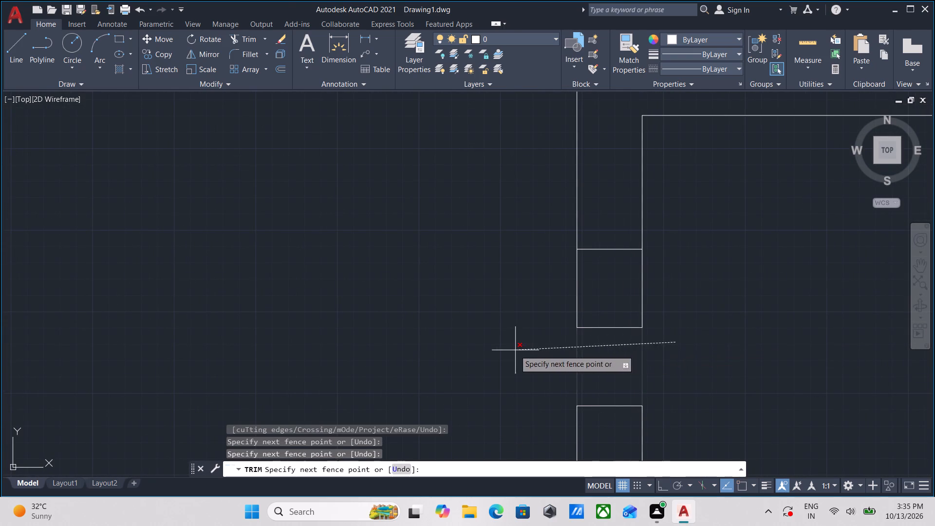
pyautogui.click(515, 350)
pyautogui.click(694, 296)
pyautogui.click(493, 305)
pyautogui.moveTo(592, 355); pyautogui.dragTo(599, 346)
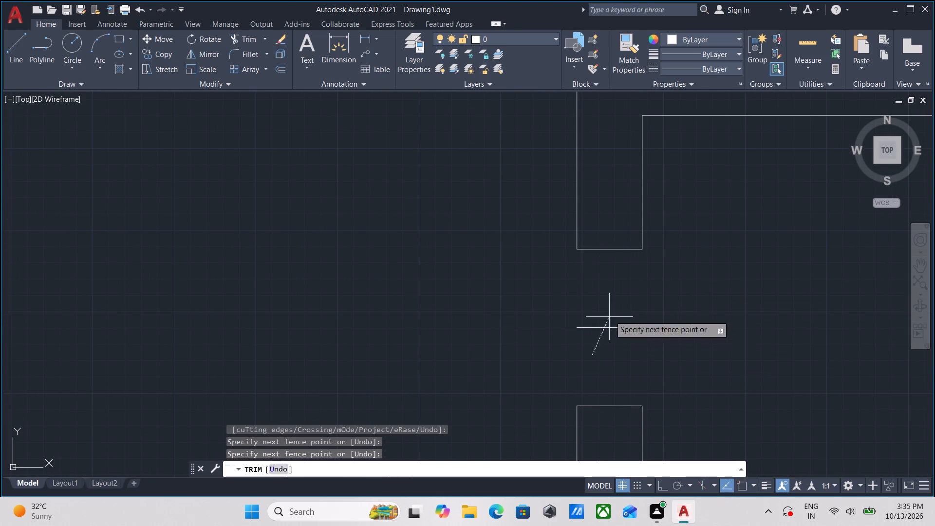
pyautogui.click(614, 296)
pyautogui.scroll(-6, 614, 295)
pyautogui.press('Escape')
# Draw a horizontal line across the left wall of the small room above, 1' below the room's upper-left inner corner.
pyautogui.moveTo(649, 286); pyautogui.dragTo(654, 317, button='middle')
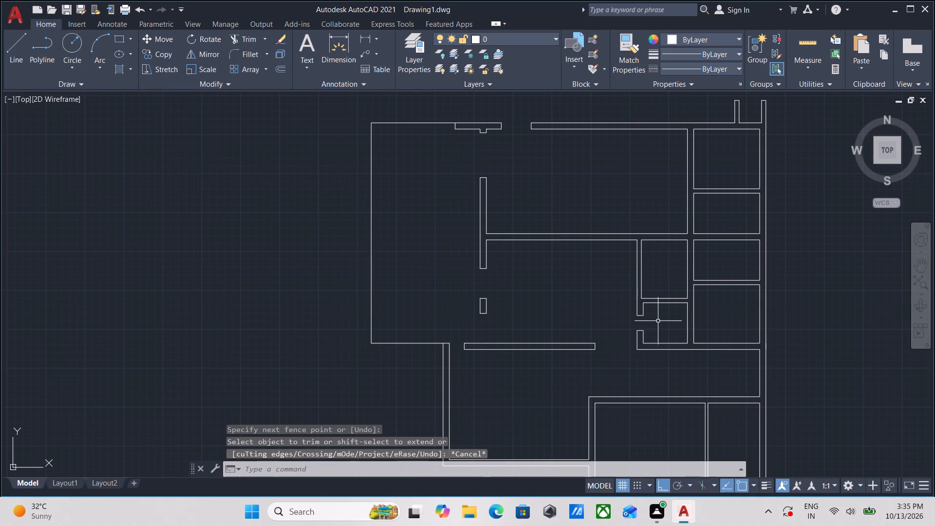
pyautogui.moveTo(658, 321); pyautogui.dragTo(649, 351, button='middle')
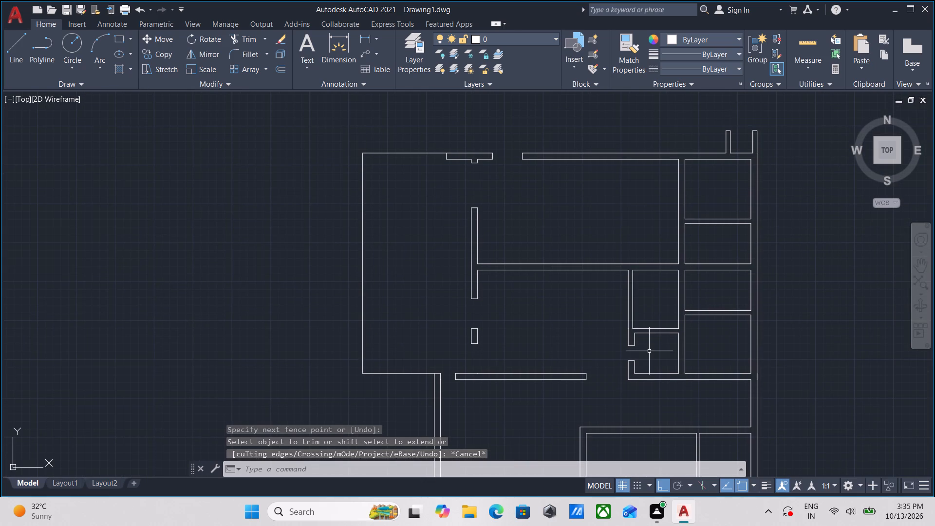
pyautogui.scroll(2, 653, 304)
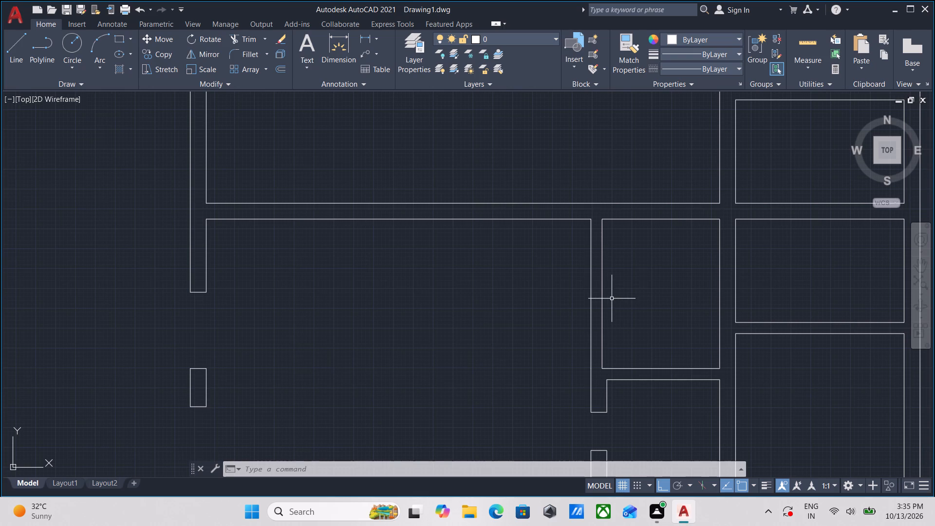
pyautogui.scroll(1, 603, 295)
pyautogui.moveTo(595, 291); pyautogui.dragTo(597, 345, button='middle')
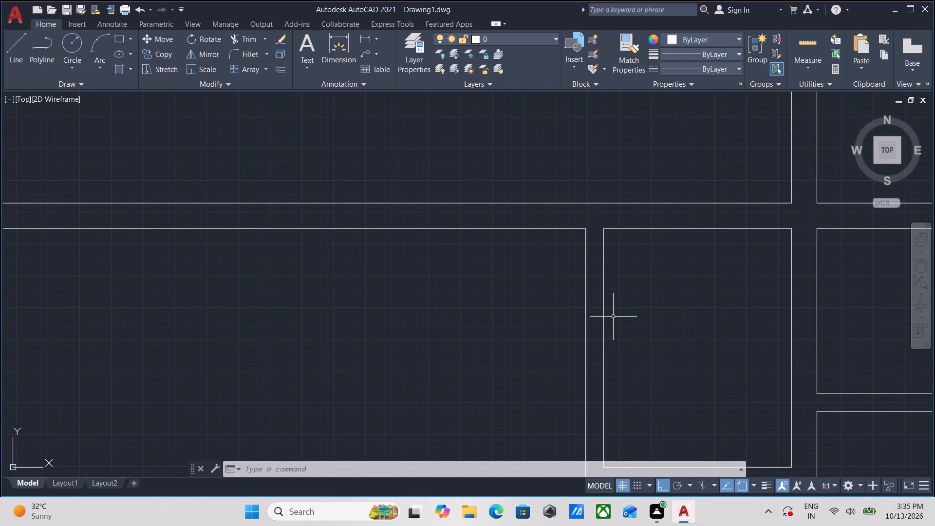
pyautogui.press('l')
pyautogui.press('Return')
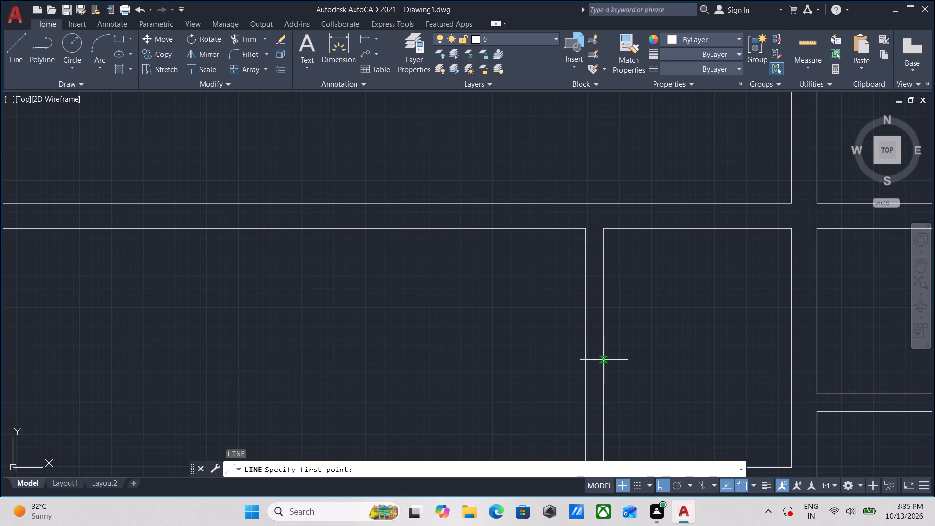
pyautogui.scroll(-2, 610, 360)
pyautogui.moveTo(625, 360); pyautogui.dragTo(600, 354, button='middle')
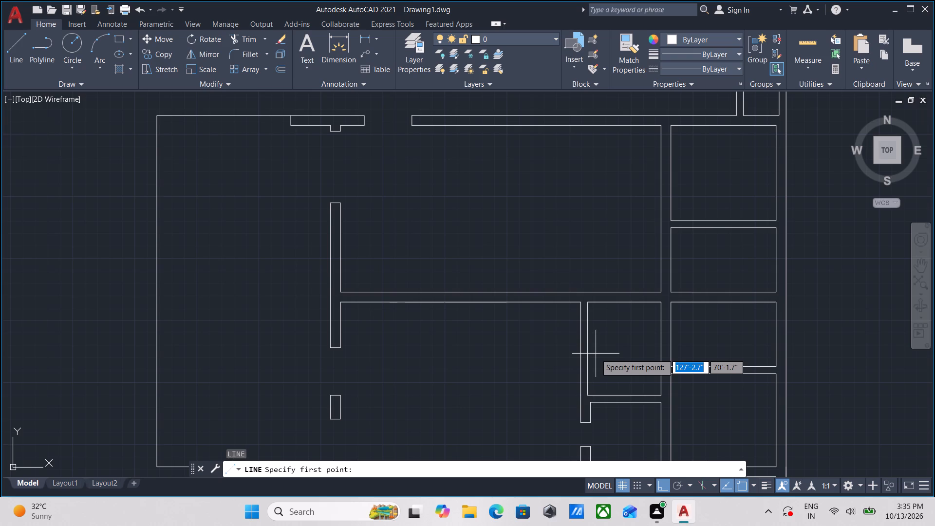
pyautogui.scroll(-1, 593, 341)
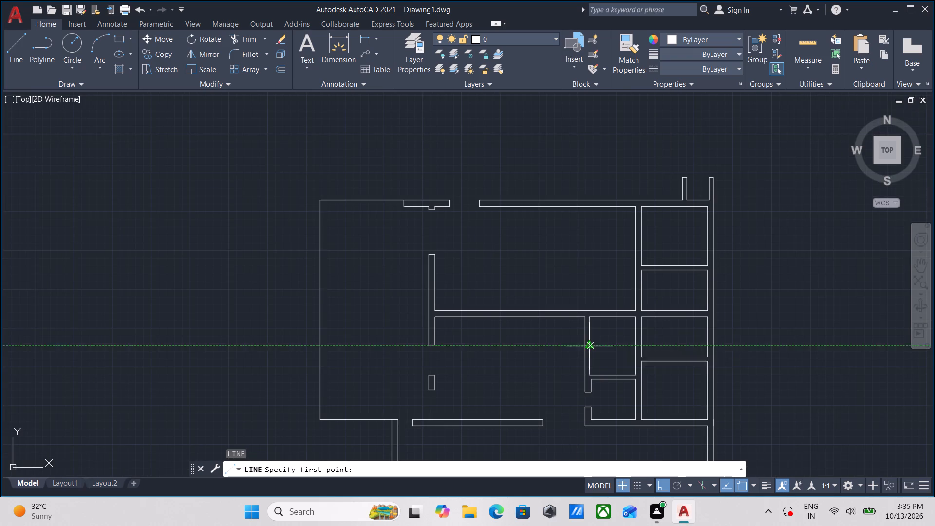
pyautogui.scroll(2, 604, 358)
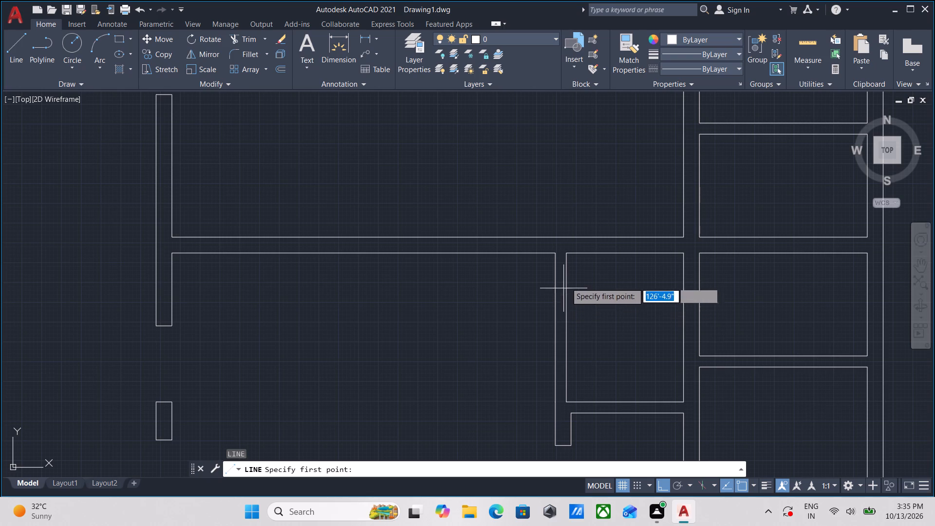
pyautogui.moveTo(590, 290); pyautogui.dragTo(620, 323, button='middle')
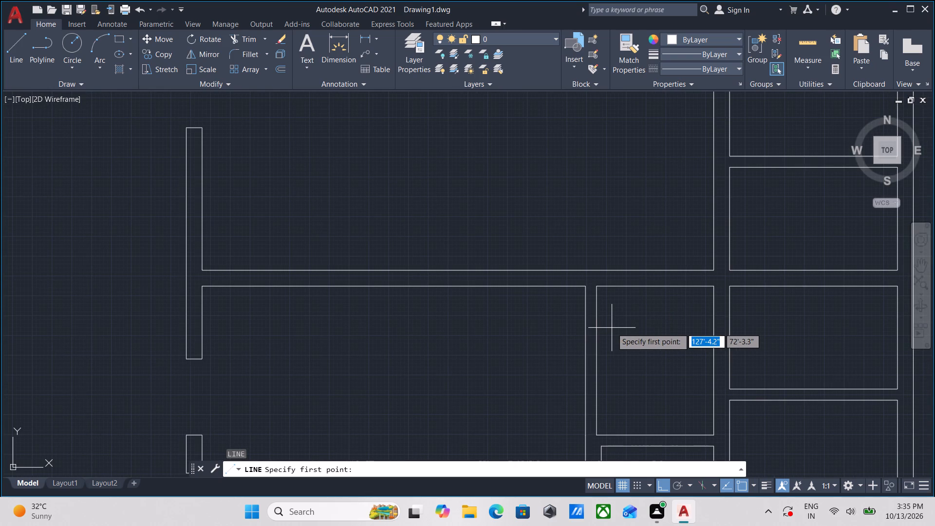
pyautogui.scroll(4, 587, 310)
pyautogui.moveTo(623, 256); pyautogui.dragTo(622, 368, button='middle')
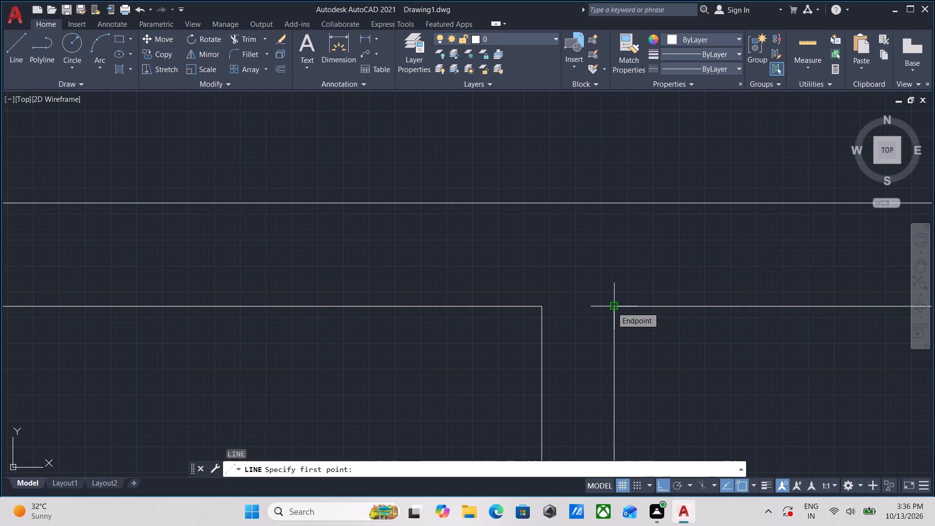
pyautogui.write('TK')
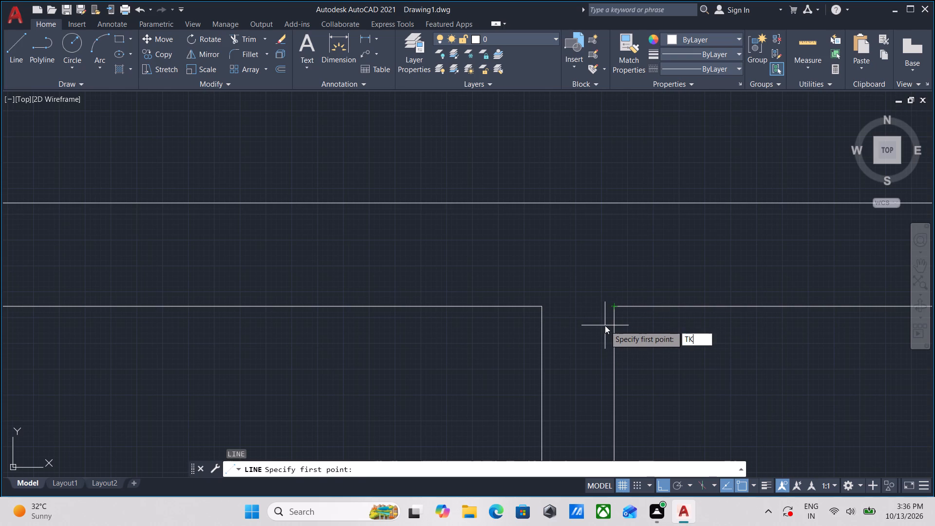
pyautogui.press('Return')
pyautogui.click(615, 307)
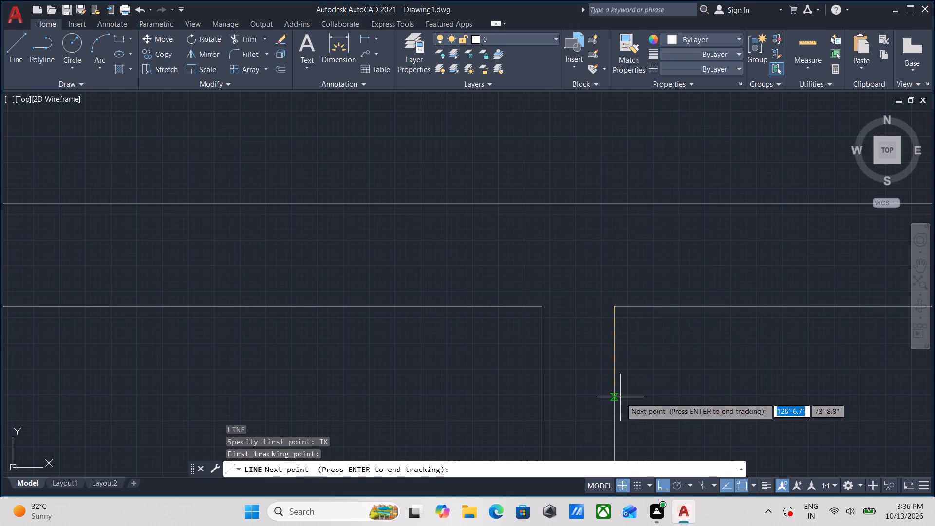
pyautogui.moveTo(620, 397); pyautogui.dragTo(633, 316, button='middle')
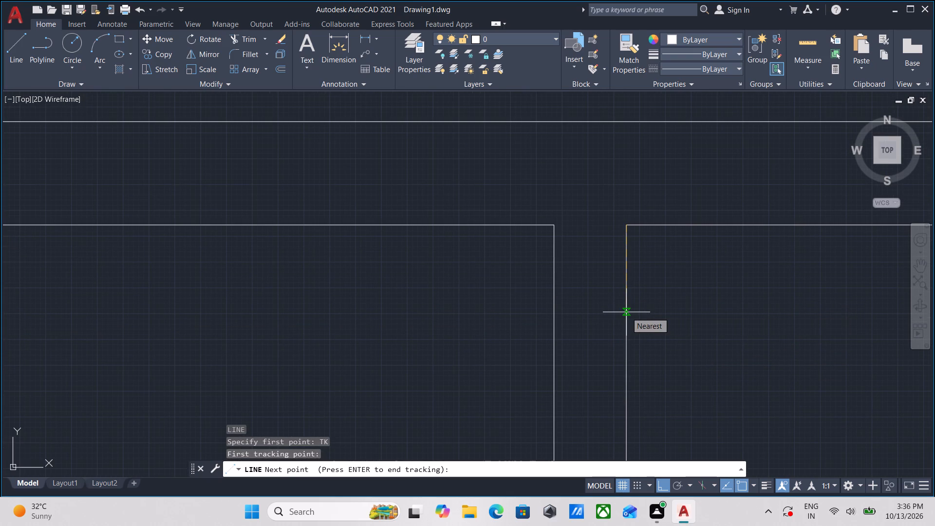
pyautogui.write("1'")
pyautogui.press('Return')
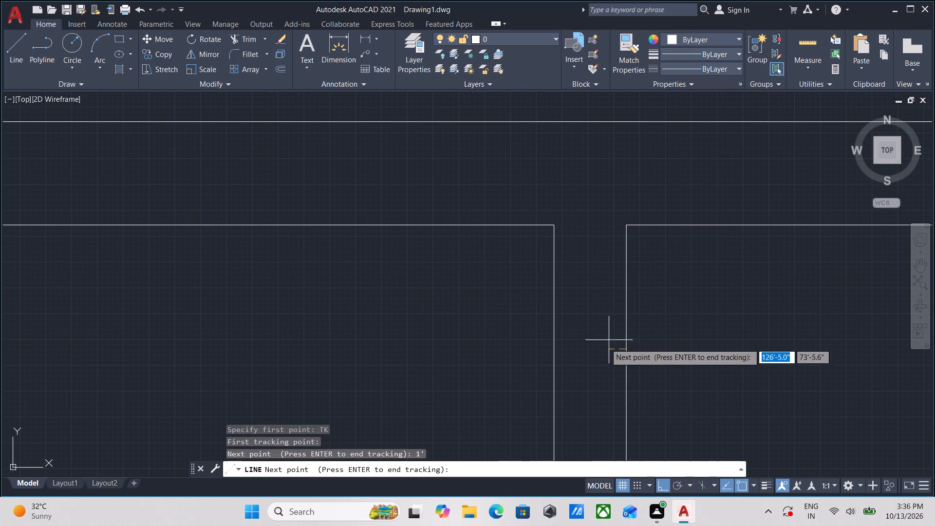
pyautogui.scroll(-1, 618, 358)
pyautogui.moveTo(618, 358); pyautogui.dragTo(631, 336, button='middle')
pyautogui.press('Return')
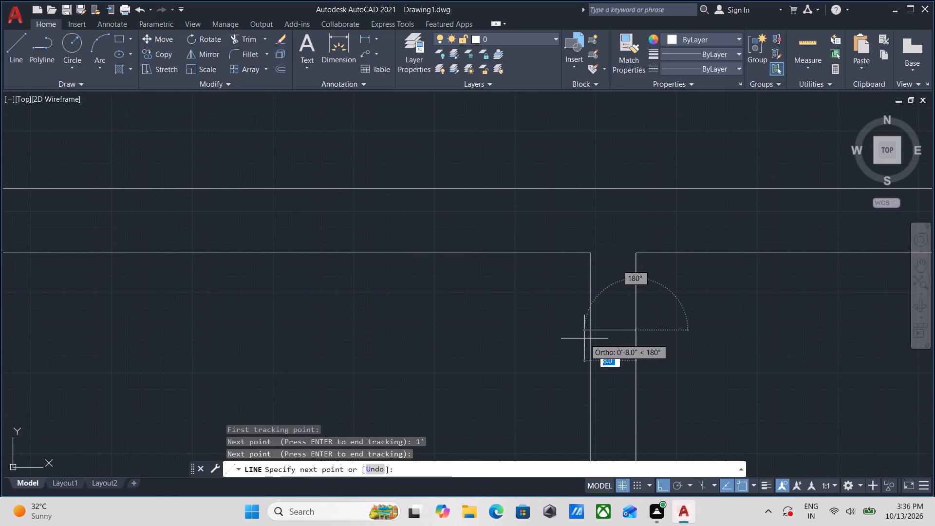
pyautogui.click(591, 333)
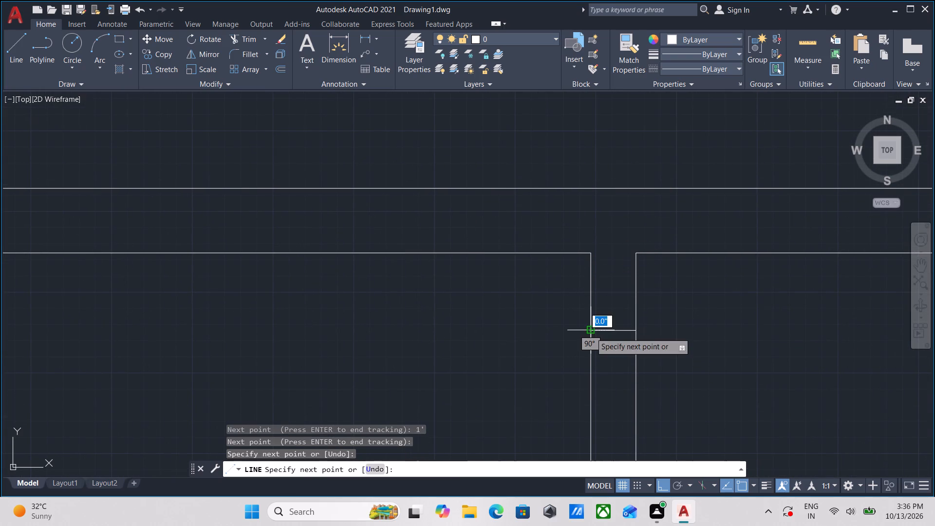
pyautogui.press('Escape')
# Offset the new cross line 2' downward along the wall to mark the opening's other edge.
pyautogui.click(624, 346)
pyautogui.click(603, 304)
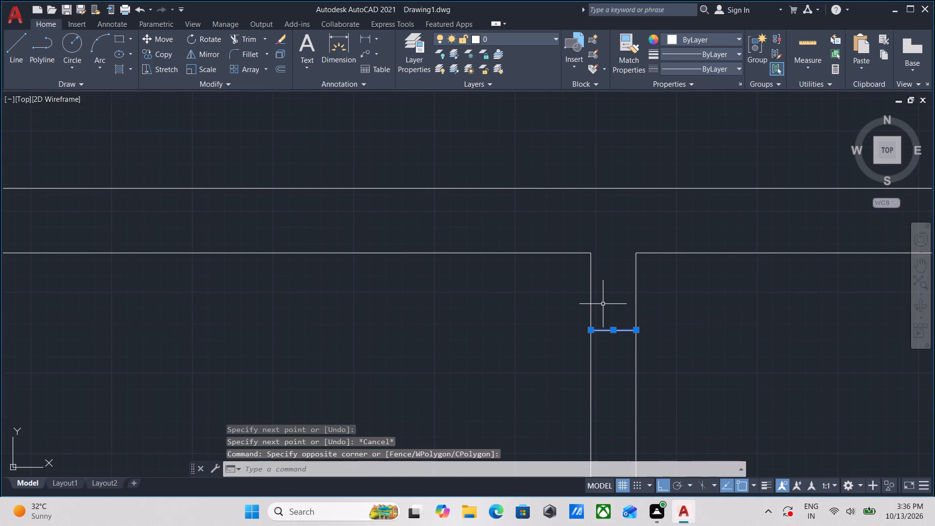
pyautogui.press('o')
pyautogui.press('Return')
pyautogui.click(617, 333)
pyautogui.click(616, 374)
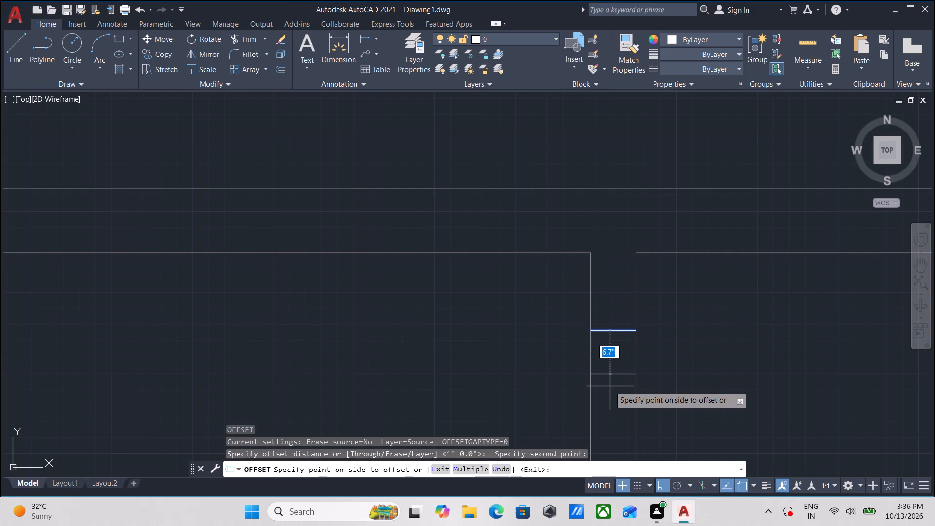
pyautogui.press('2')
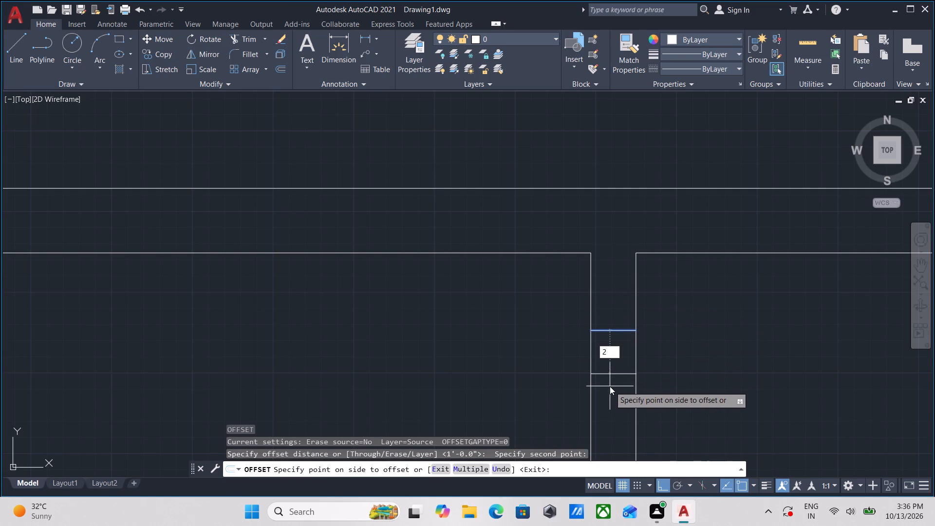
pyautogui.press("'")
pyautogui.press('Return')
pyautogui.scroll(-2, 700, 371)
pyautogui.moveTo(701, 371); pyautogui.dragTo(703, 321, button='middle')
pyautogui.press('Escape')
# Trim both wall lines between the two cross lines to clear the 2' opening.
pyautogui.moveTo(687, 354); pyautogui.dragTo(701, 334, button='middle')
pyautogui.write('TR')
pyautogui.press('Return')
pyautogui.click(709, 323)
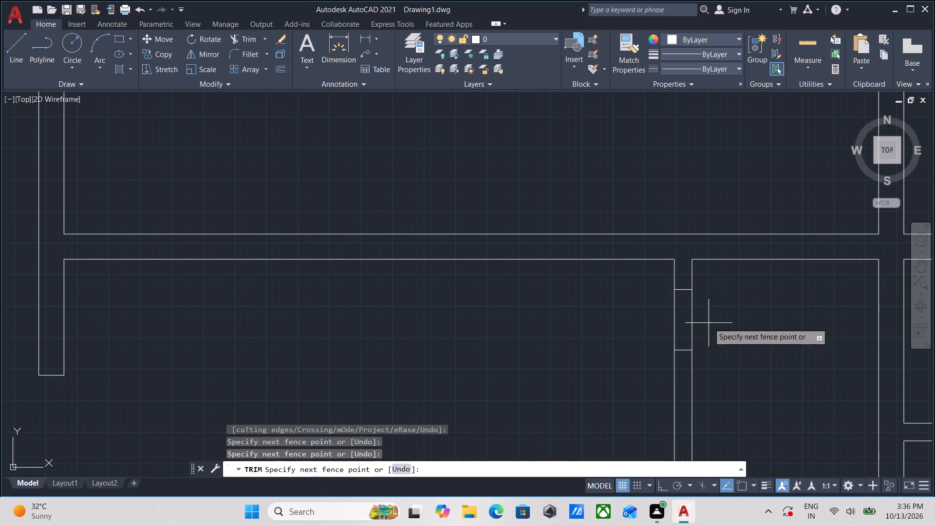
pyautogui.click(629, 316)
# Draw a 1' horizontal line outward from the building's outer right wall, beside the lower part of the upper-right room.
pyautogui.scroll(-2, 706, 318)
pyautogui.moveTo(727, 324); pyautogui.dragTo(727, 325, button='middle')
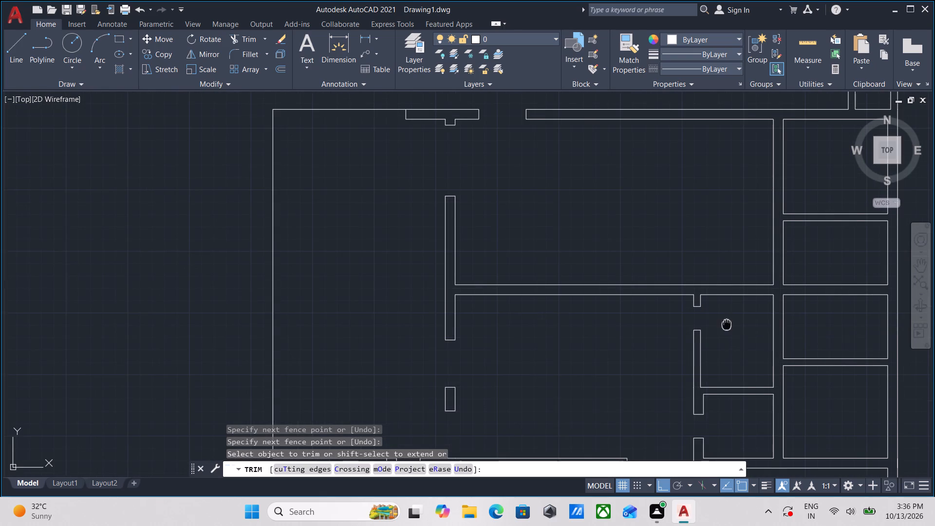
pyautogui.moveTo(727, 325); pyautogui.dragTo(723, 334, button='middle')
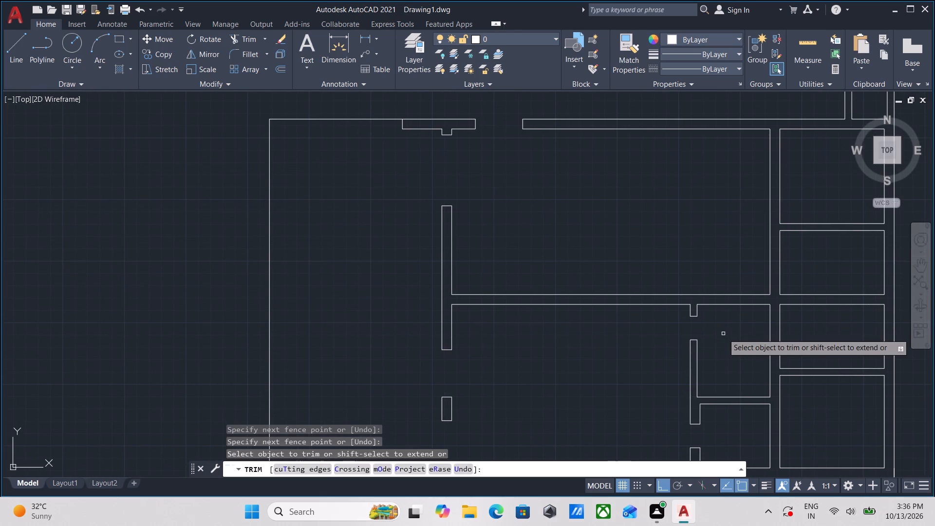
pyautogui.scroll(-1, 720, 346)
pyautogui.moveTo(720, 349); pyautogui.dragTo(726, 317, button='middle')
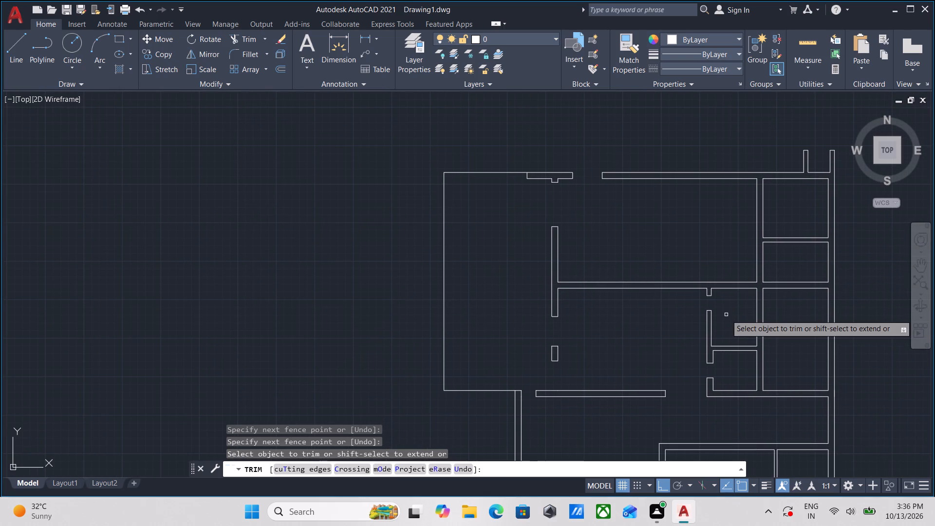
pyautogui.moveTo(823, 352); pyautogui.dragTo(747, 388, button='middle')
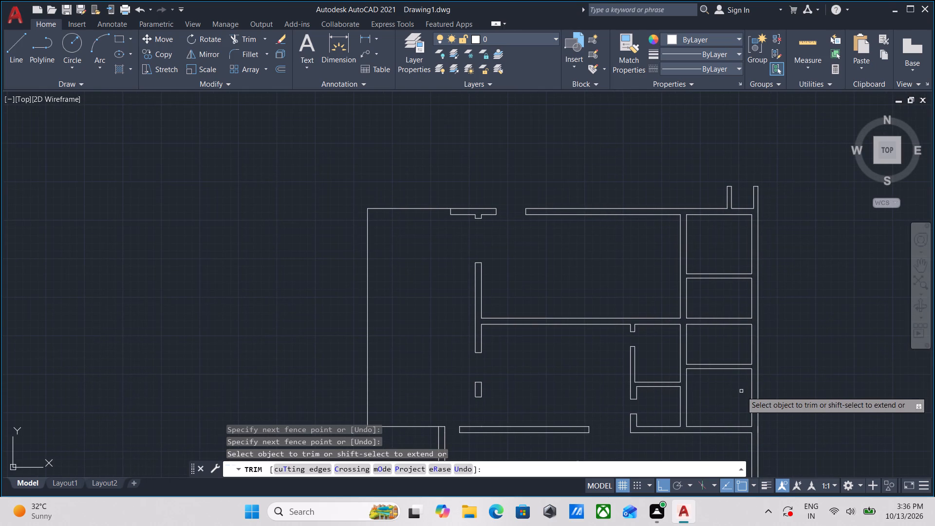
pyautogui.scroll(-1, 841, 340)
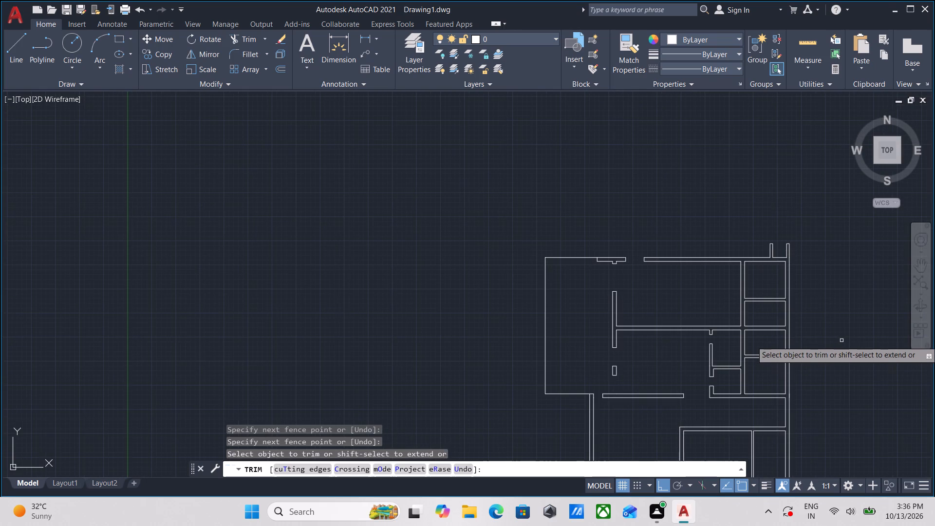
pyautogui.moveTo(832, 357); pyautogui.dragTo(740, 408, button='middle')
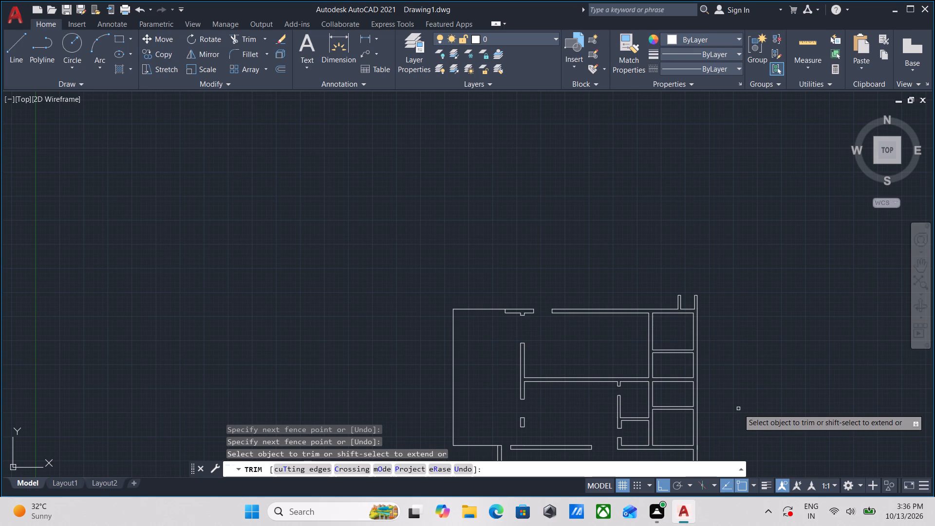
pyautogui.scroll(1, 738, 409)
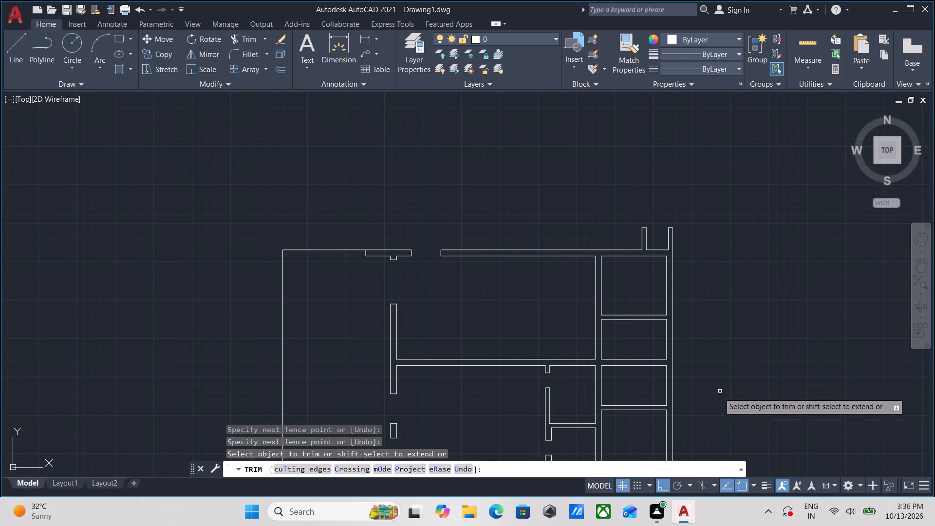
pyautogui.scroll(2, 697, 407)
pyautogui.scroll(-2, 655, 351)
pyautogui.moveTo(656, 349); pyautogui.dragTo(651, 381, button='middle')
pyautogui.moveTo(658, 349); pyautogui.dragTo(658, 395, button='middle')
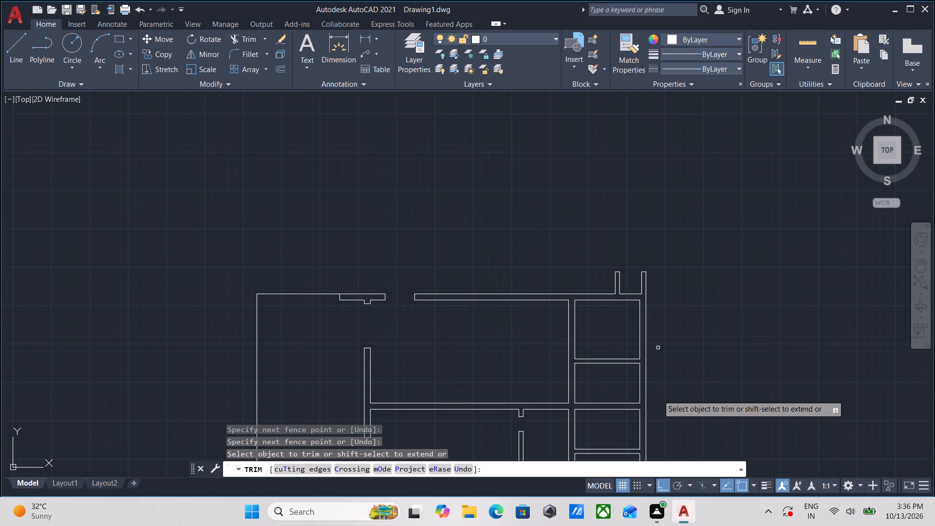
pyautogui.moveTo(658, 360); pyautogui.dragTo(664, 396, button='middle')
pyautogui.press('Escape')
pyautogui.scroll(3, 646, 400)
pyautogui.moveTo(675, 355); pyautogui.dragTo(687, 342, button='middle')
pyautogui.scroll(3, 654, 372)
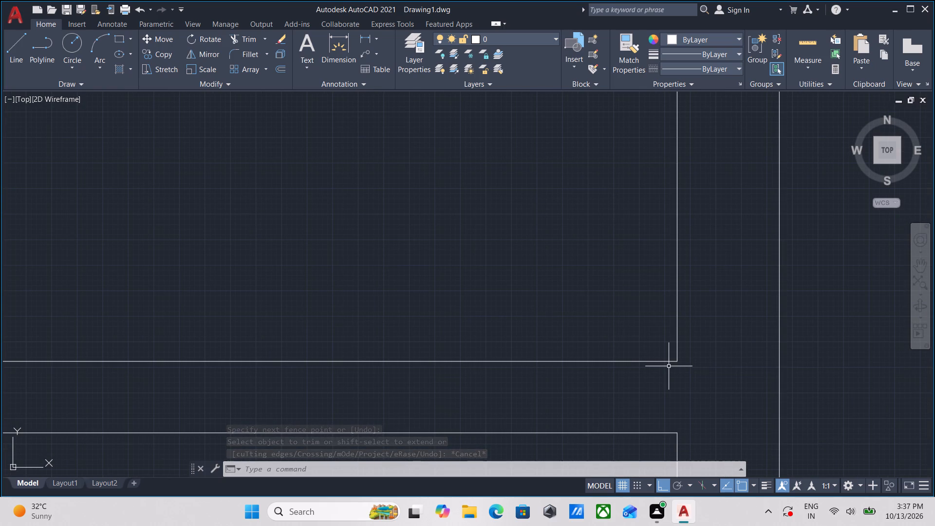
pyautogui.moveTo(669, 366); pyautogui.dragTo(654, 377, button='middle')
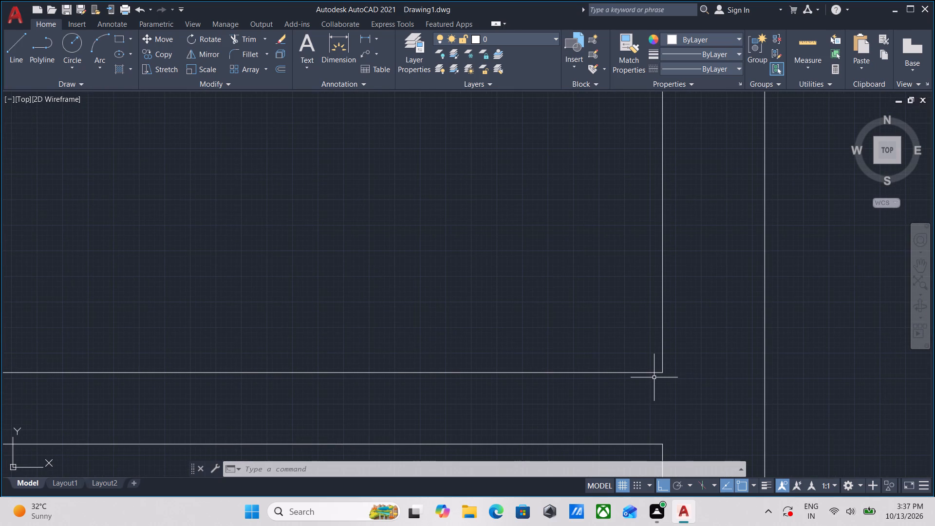
pyautogui.press('l')
pyautogui.press('Return')
pyautogui.moveTo(744, 319); pyautogui.dragTo(639, 387, button='middle')
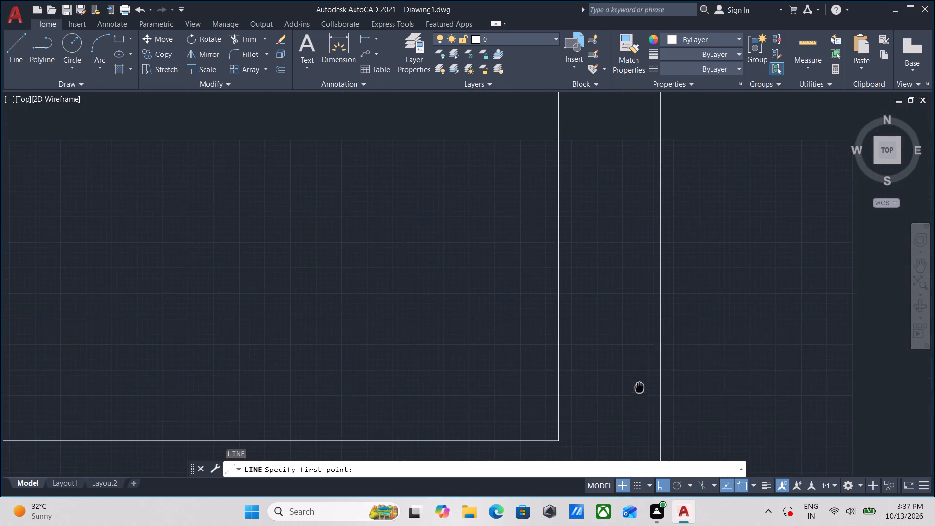
pyautogui.click(661, 333)
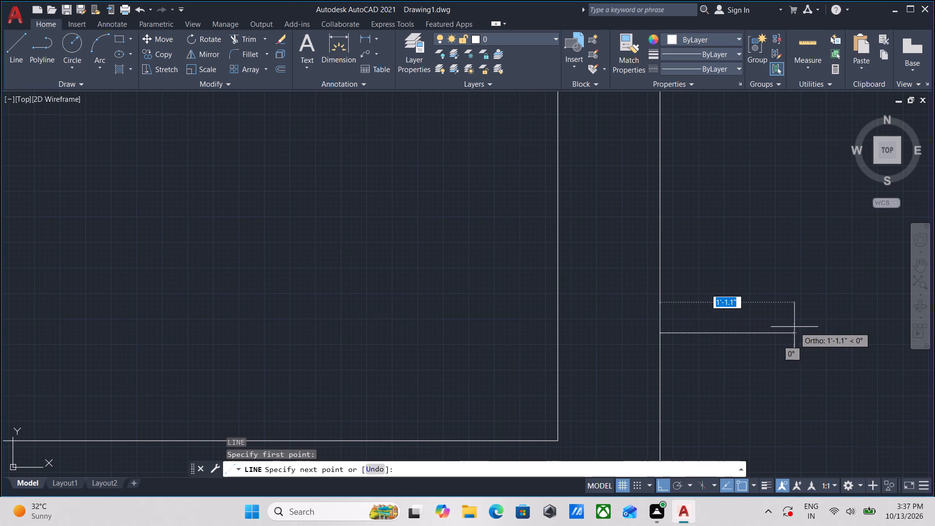
pyautogui.moveTo(791, 328); pyautogui.dragTo(729, 343, button='middle')
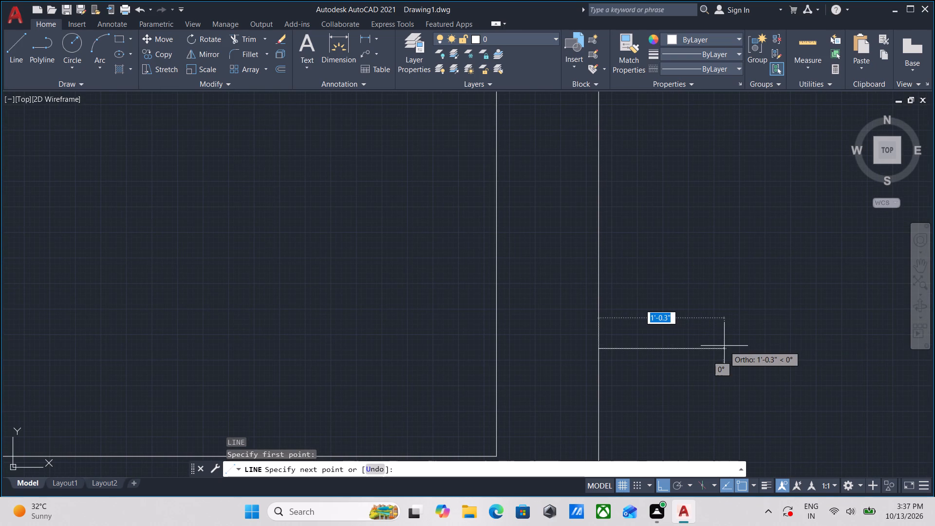
pyautogui.press('1')
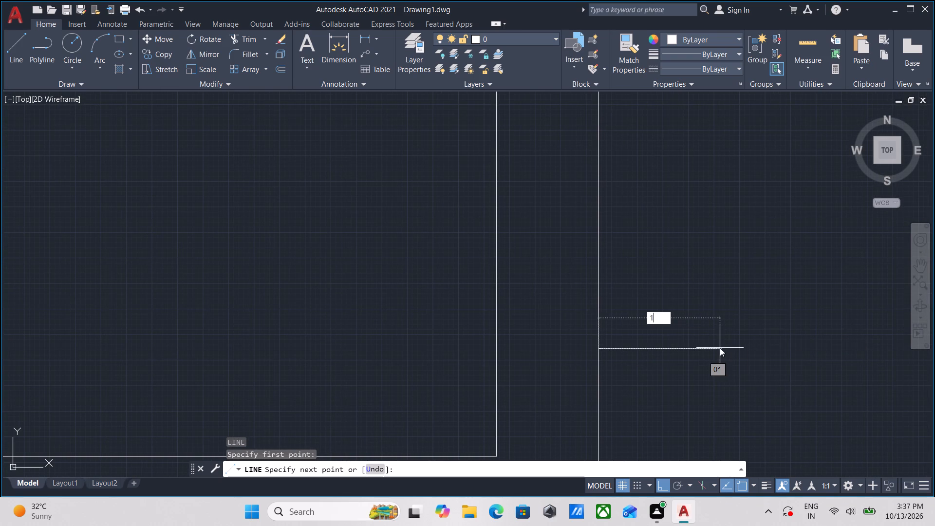
pyautogui.press("'")
pyautogui.press('Return')
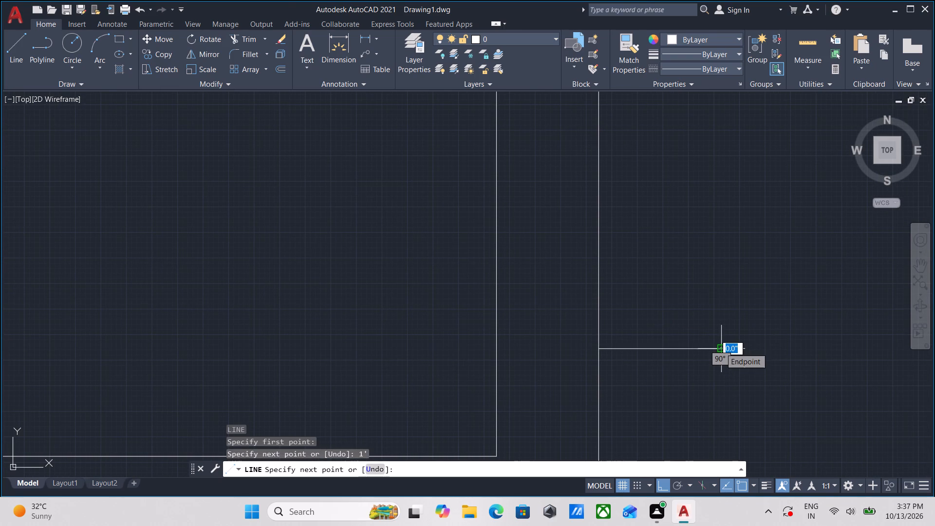
pyautogui.press('Escape')
# Offset the 1' projecting line 4" upward to form a narrow pair outside the right wall.
pyautogui.scroll(1, 711, 354)
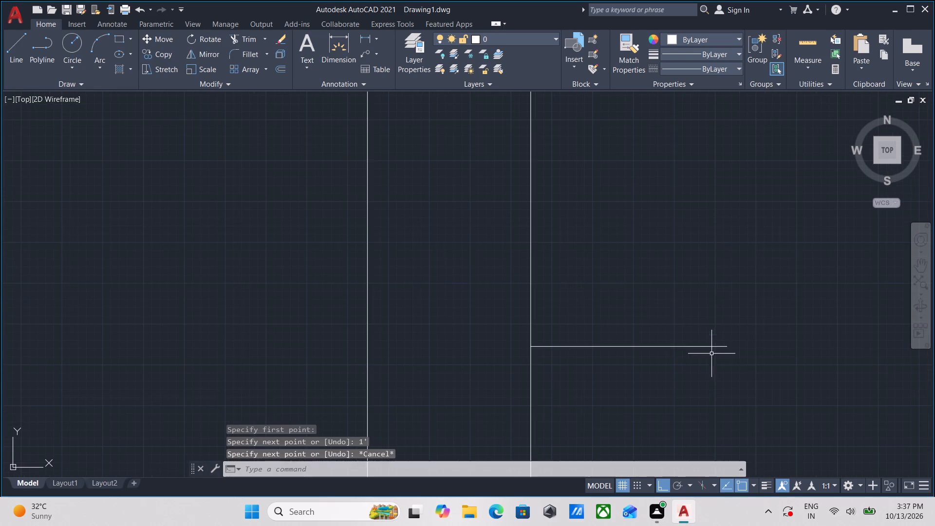
pyautogui.moveTo(711, 359); pyautogui.dragTo(706, 352)
pyautogui.click(673, 325)
pyautogui.moveTo(673, 325); pyautogui.dragTo(692, 362, button='middle')
pyautogui.scroll(-5, 695, 367)
pyautogui.middleClick(700, 347)
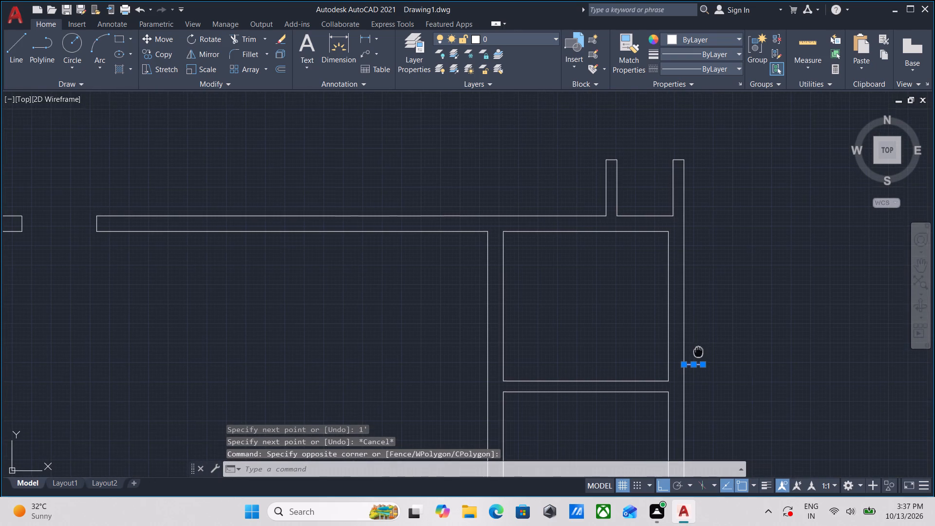
pyautogui.scroll(2, 698, 351)
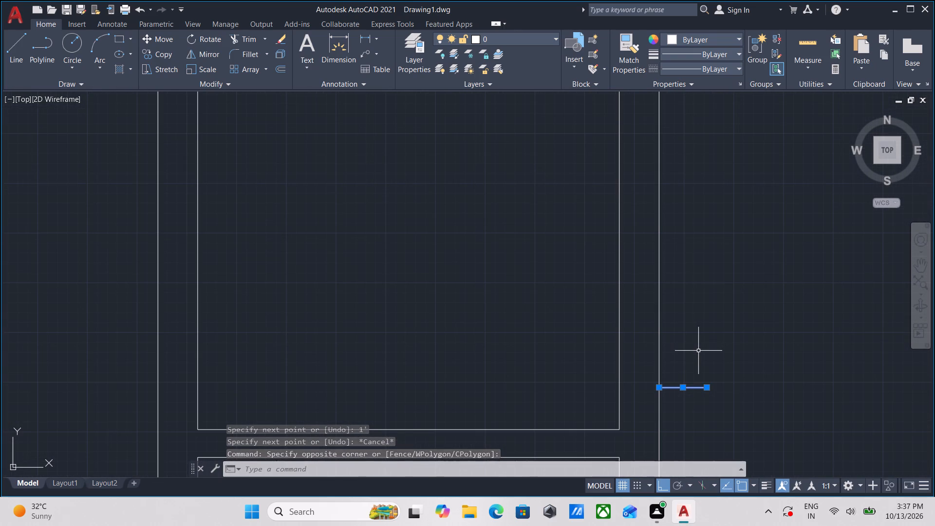
pyautogui.press('o')
pyautogui.press('Return')
pyautogui.scroll(2, 693, 382)
pyautogui.click(653, 400)
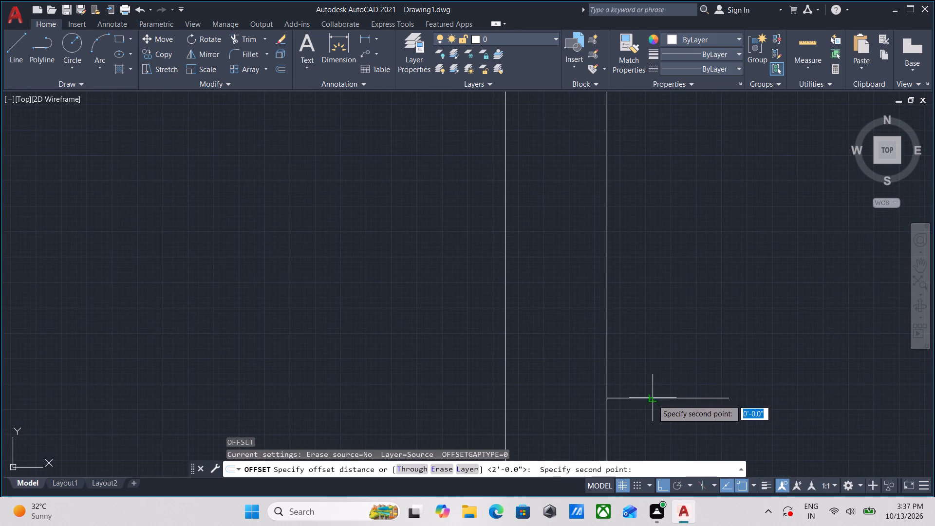
pyautogui.click(660, 357)
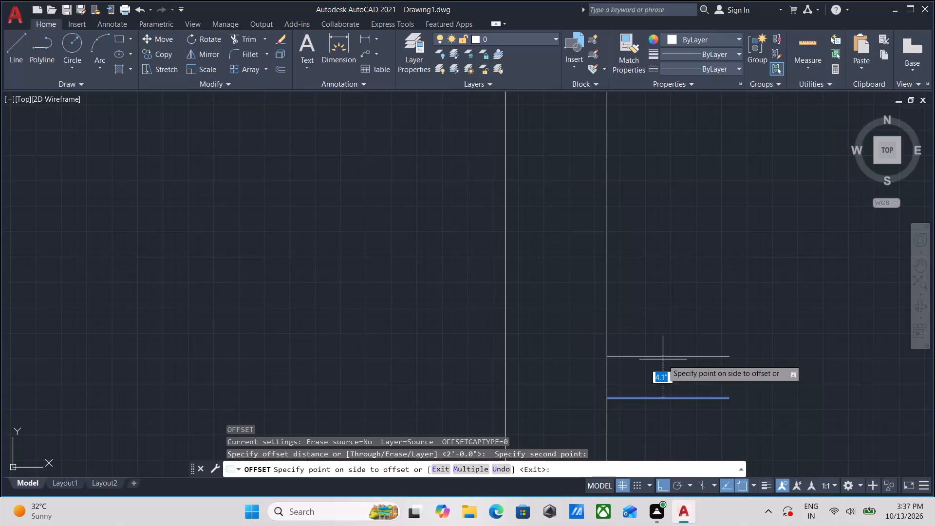
pyautogui.press('4')
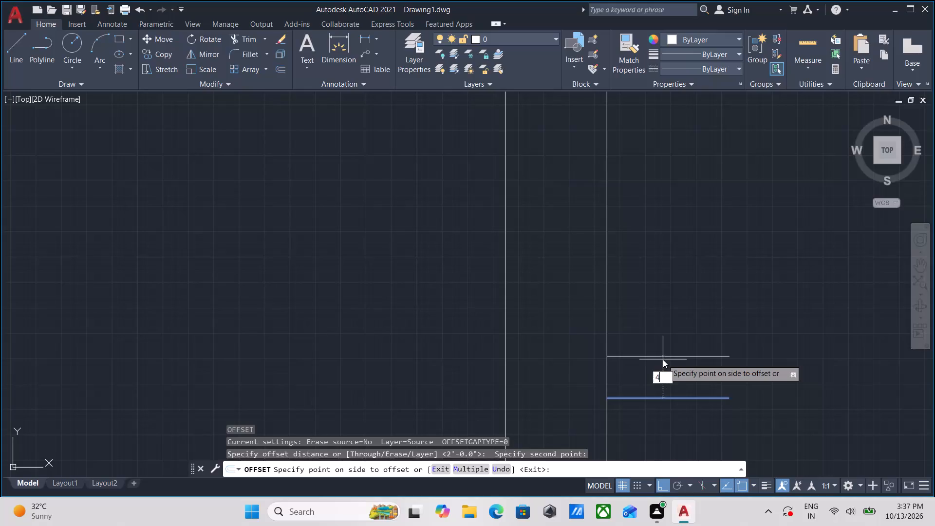
pyautogui.press('Return')
# Offset the upper line of the pair 1' further upward along the right wall.
pyautogui.click(665, 358)
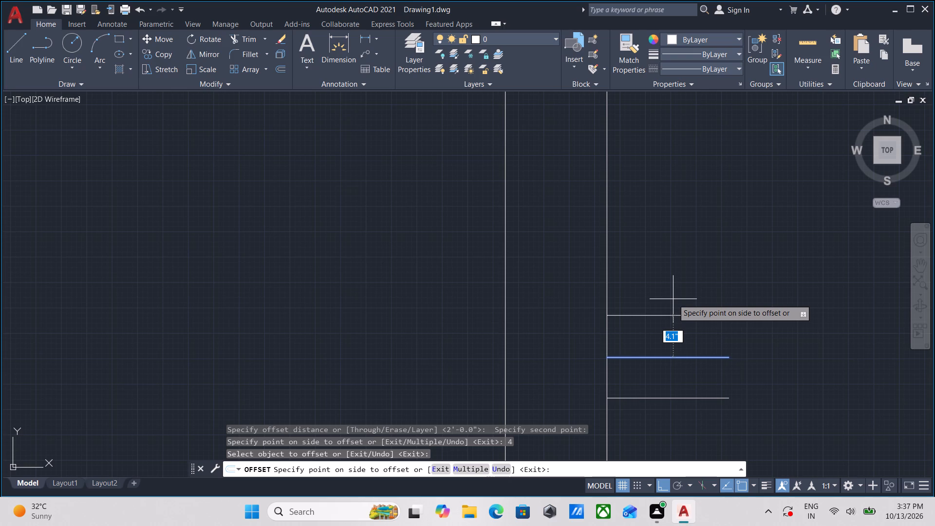
pyautogui.press('1')
pyautogui.press("'")
pyautogui.press('Return')
# Offset the topmost projecting line 4" downward to form the second pair of lines.
pyautogui.scroll(-1, 673, 299)
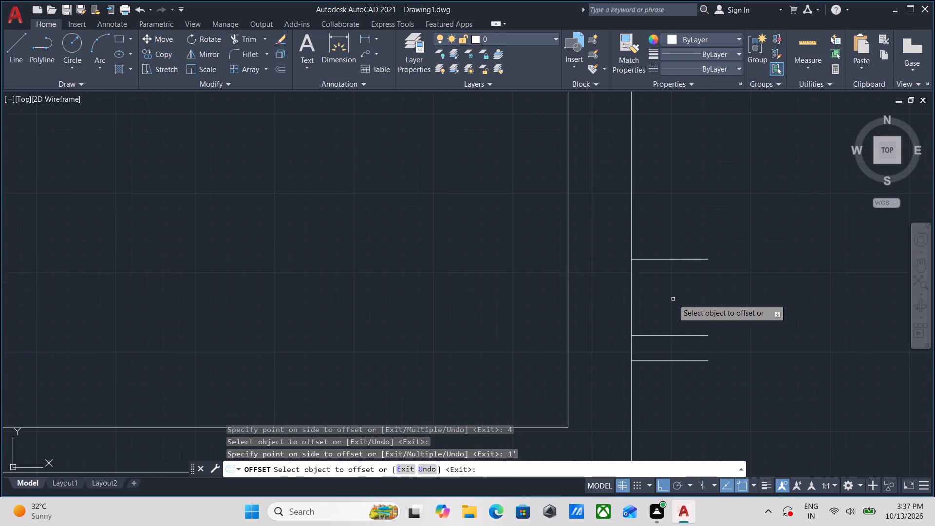
pyautogui.moveTo(673, 299); pyautogui.dragTo(676, 352, button='middle')
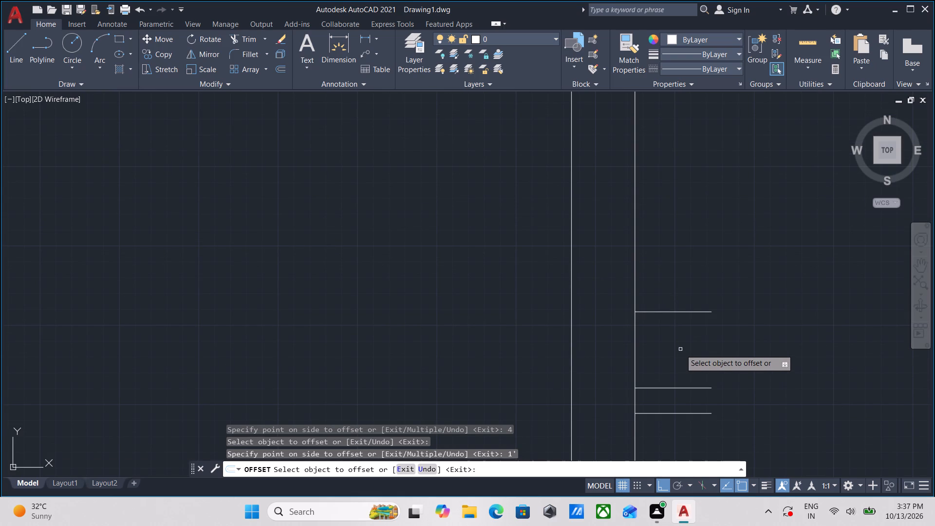
pyautogui.click(677, 312)
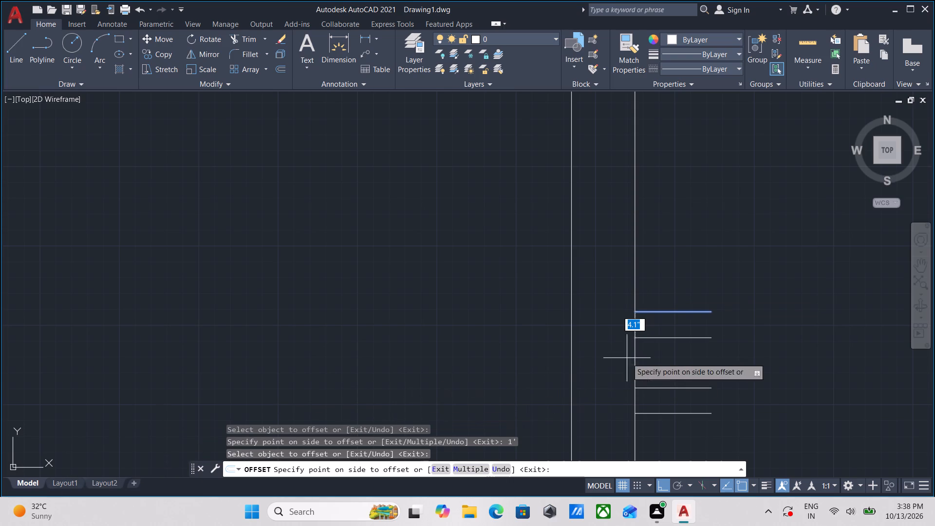
pyautogui.press('4')
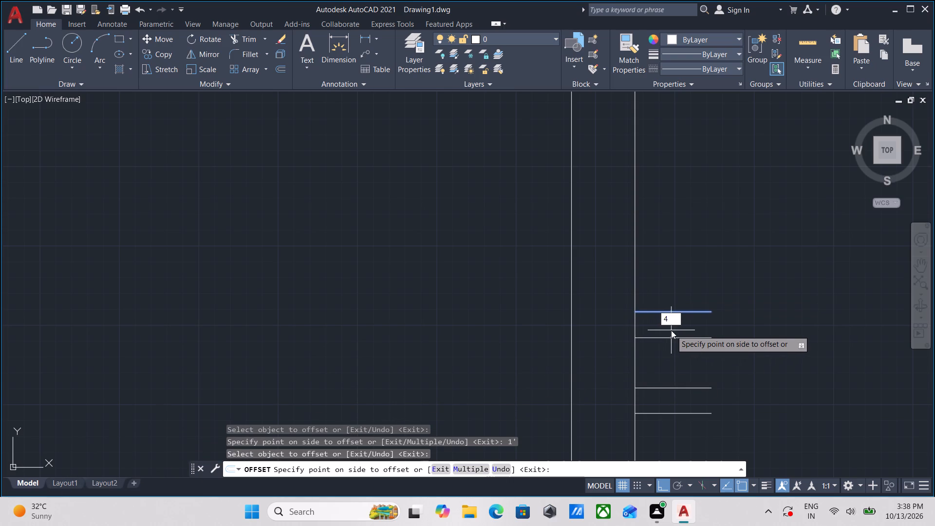
pyautogui.press('Return')
pyautogui.scroll(-2, 710, 323)
pyautogui.press('Escape')
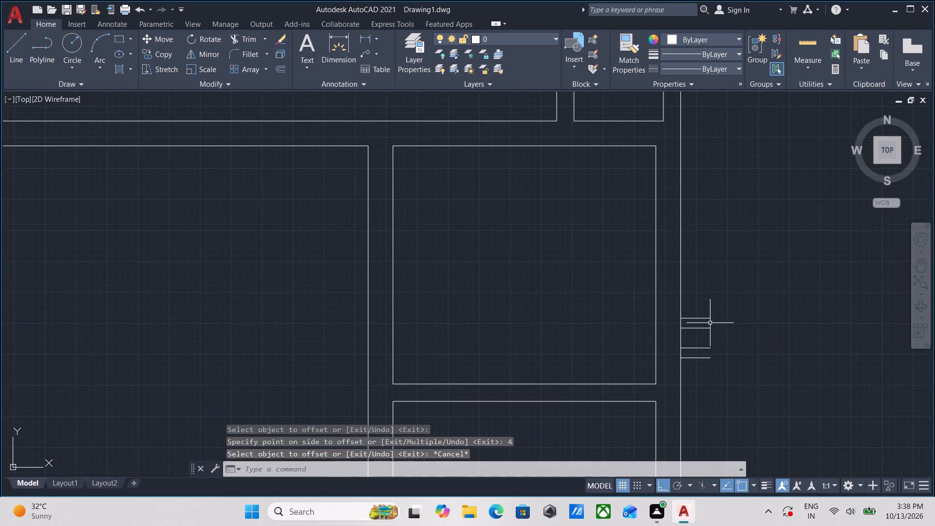
# Draw a vertical line joining the outer ends of the lower pair of projecting lines.
pyautogui.scroll(1, 699, 324)
pyautogui.scroll(3, 443, 371)
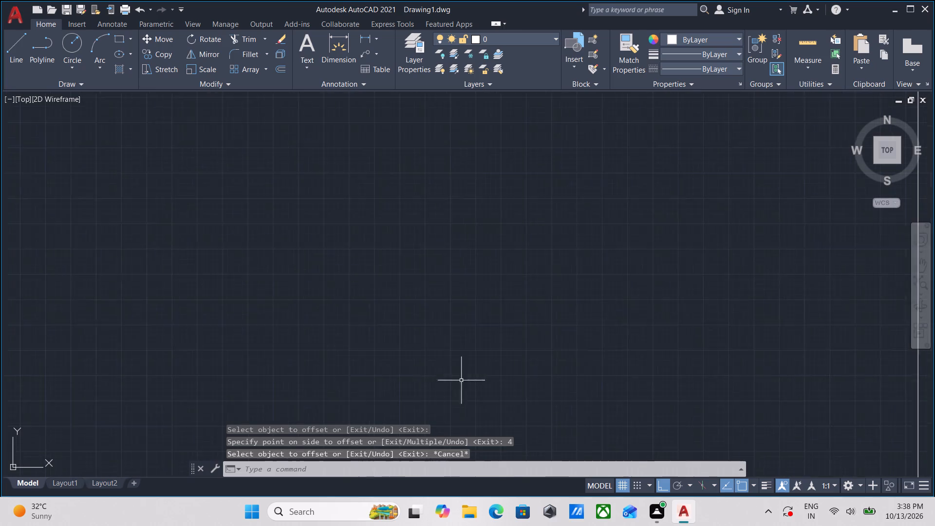
pyautogui.scroll(-5, 624, 332)
pyautogui.moveTo(631, 337); pyautogui.dragTo(563, 349, button='middle')
pyautogui.scroll(2, 627, 350)
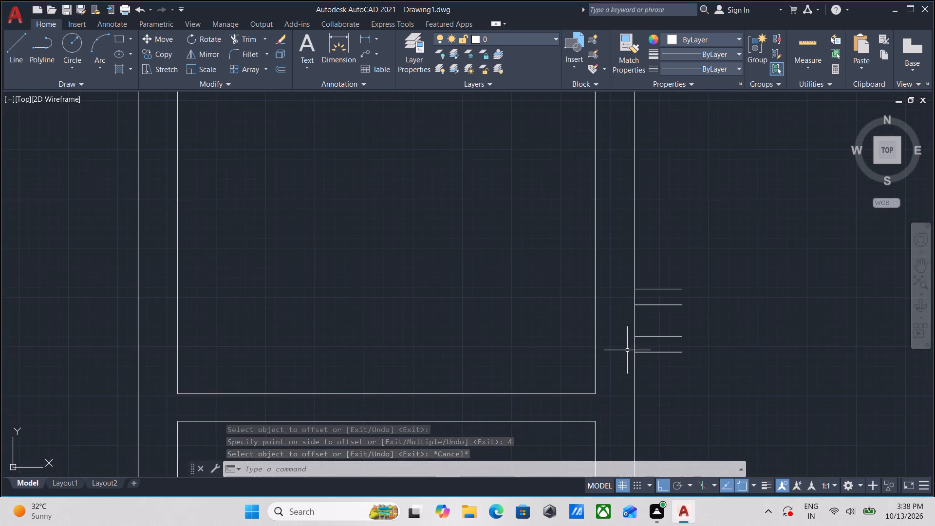
pyautogui.moveTo(627, 350); pyautogui.dragTo(596, 357, button='middle')
pyautogui.press('l')
pyautogui.press('Return')
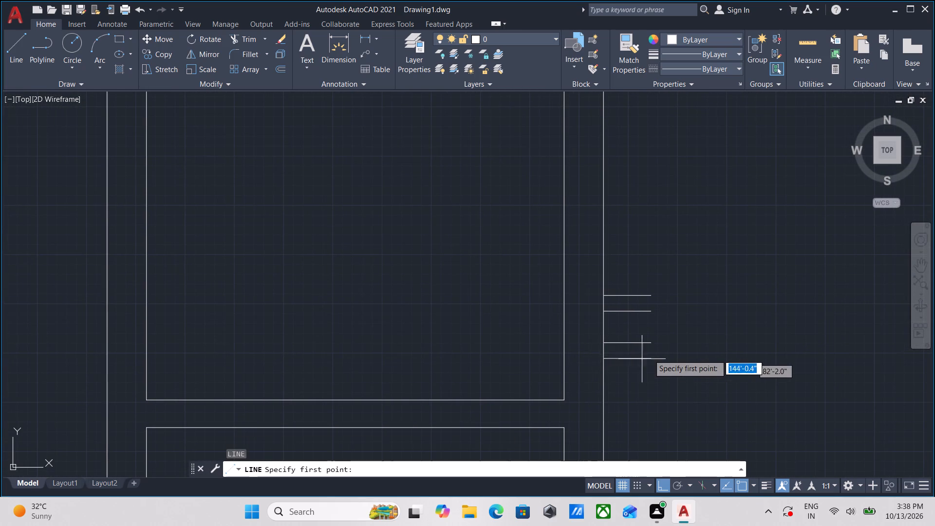
pyautogui.scroll(2, 662, 349)
pyautogui.click(633, 377)
pyautogui.click(635, 337)
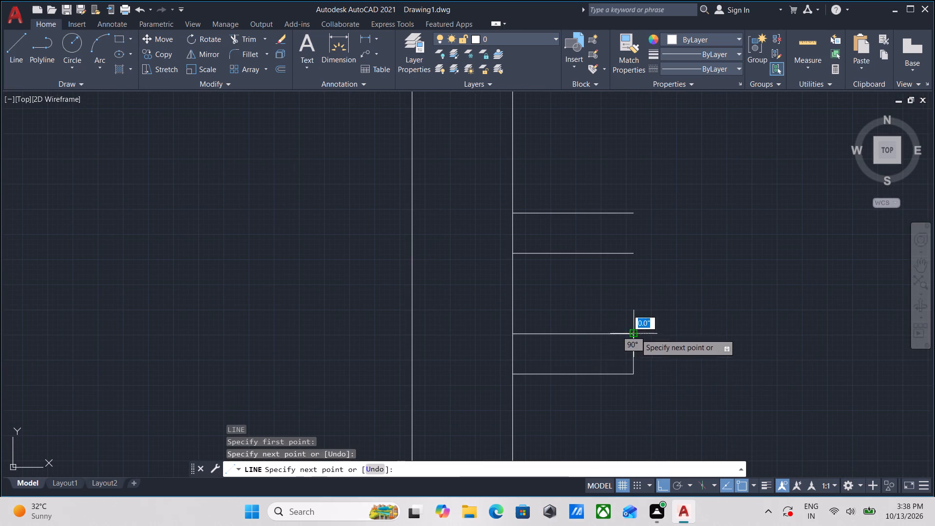
pyautogui.scroll(-1, 642, 317)
pyautogui.moveTo(642, 317); pyautogui.dragTo(639, 367, button='middle')
pyautogui.press('Escape')
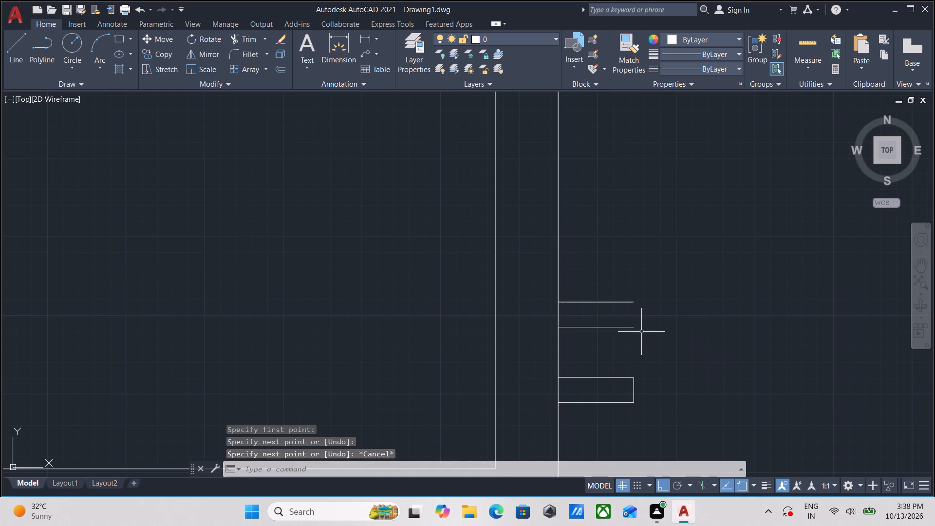
# Draw a vertical line joining the outer ends of the upper pair of projecting lines.
pyautogui.moveTo(645, 355); pyautogui.dragTo(641, 374, button='middle')
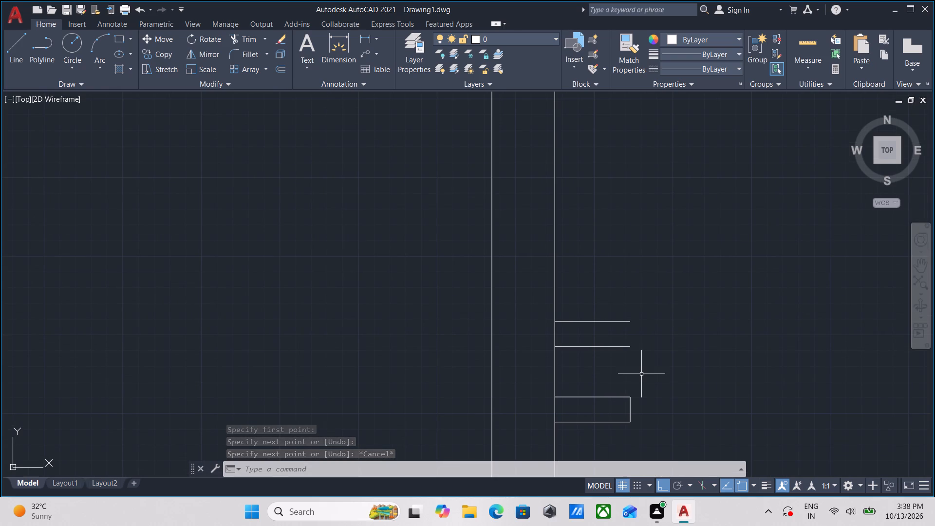
pyautogui.press('l')
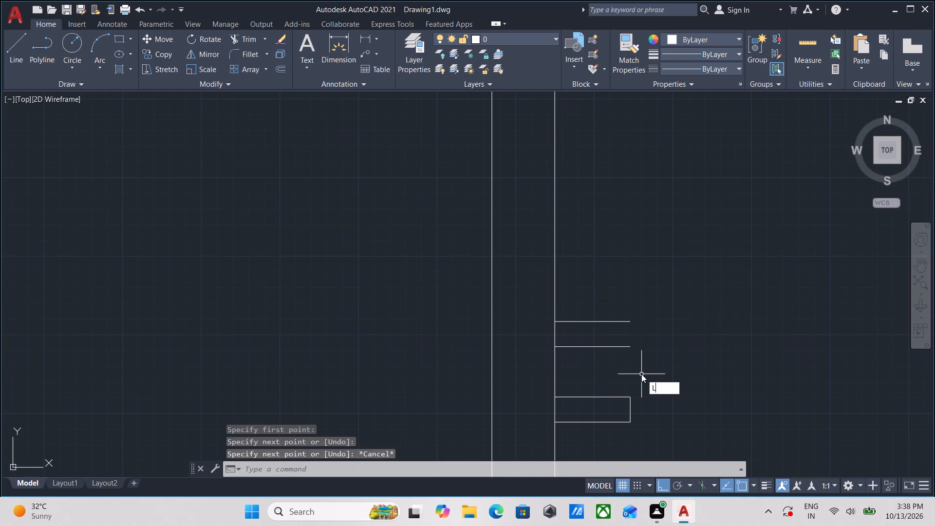
pyautogui.press('Return')
pyautogui.click(630, 348)
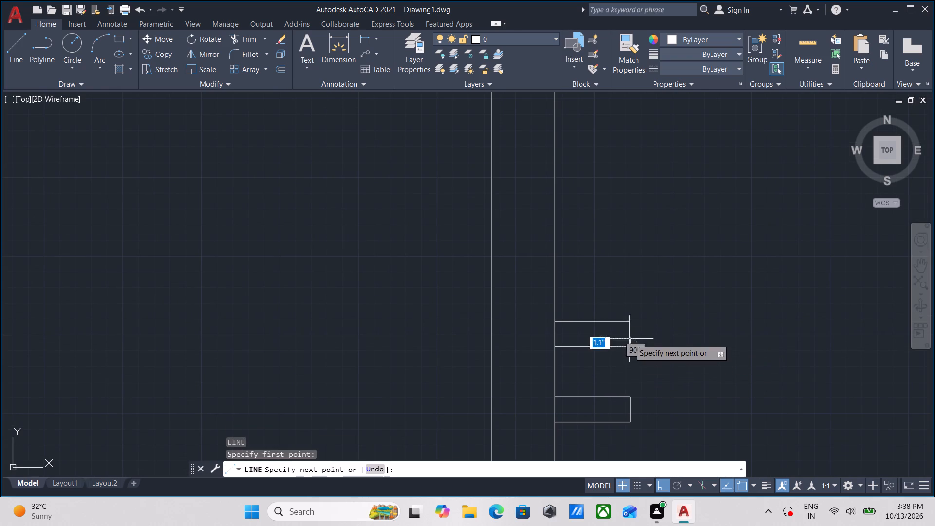
pyautogui.click(630, 319)
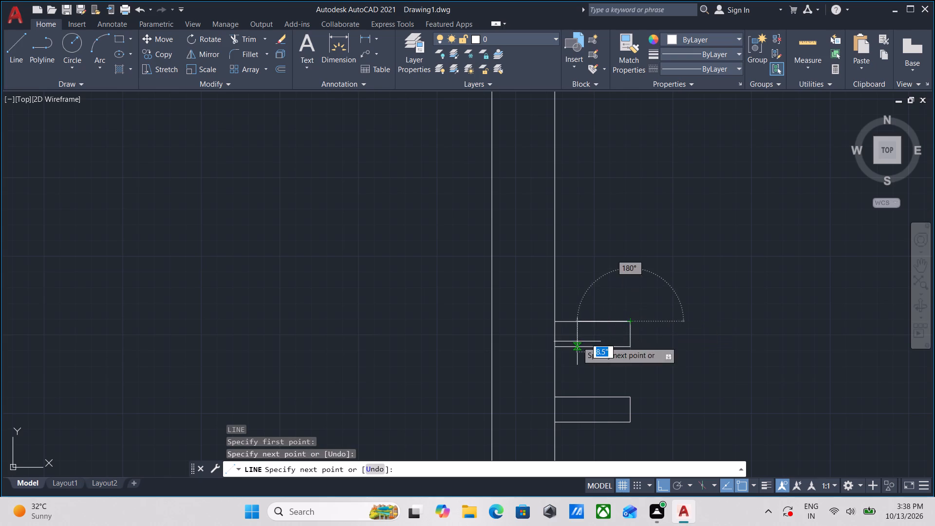
pyautogui.press('Escape')
# Draw a horizontal line across the right wall's thickness, level with the top edge of the upper projection.
pyautogui.scroll(2, 548, 337)
pyautogui.scroll(-2, 558, 334)
pyautogui.moveTo(562, 334); pyautogui.dragTo(572, 361, button='middle')
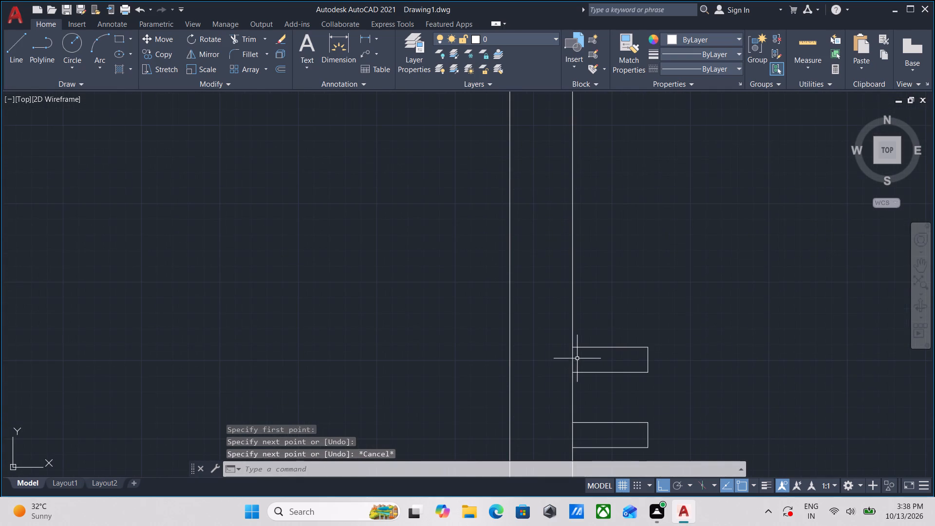
pyautogui.moveTo(578, 358); pyautogui.dragTo(579, 352, button='middle')
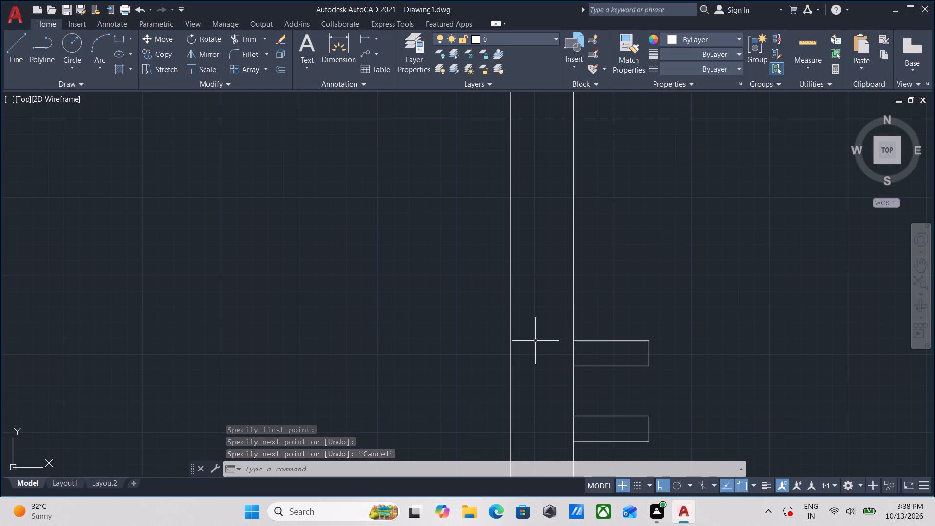
pyautogui.moveTo(535, 341); pyautogui.dragTo(551, 344, button='middle')
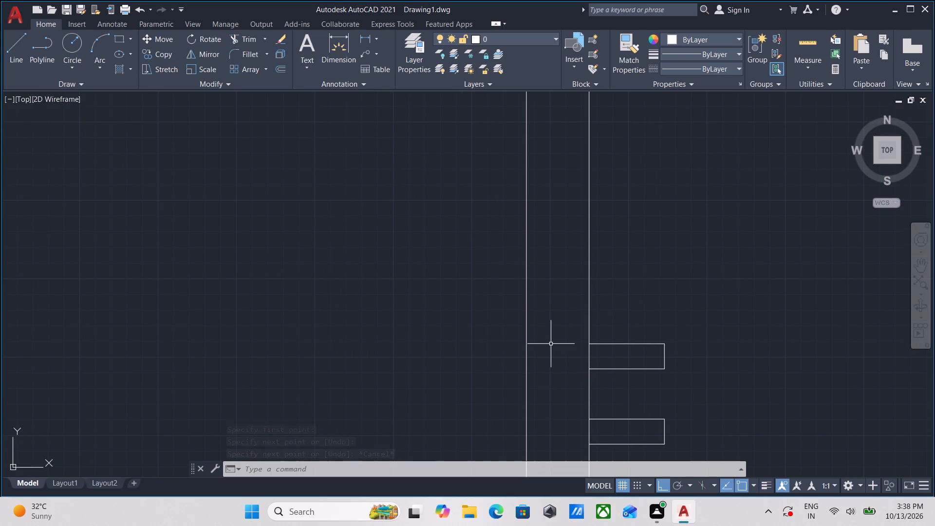
pyautogui.press('l')
pyautogui.press('Return')
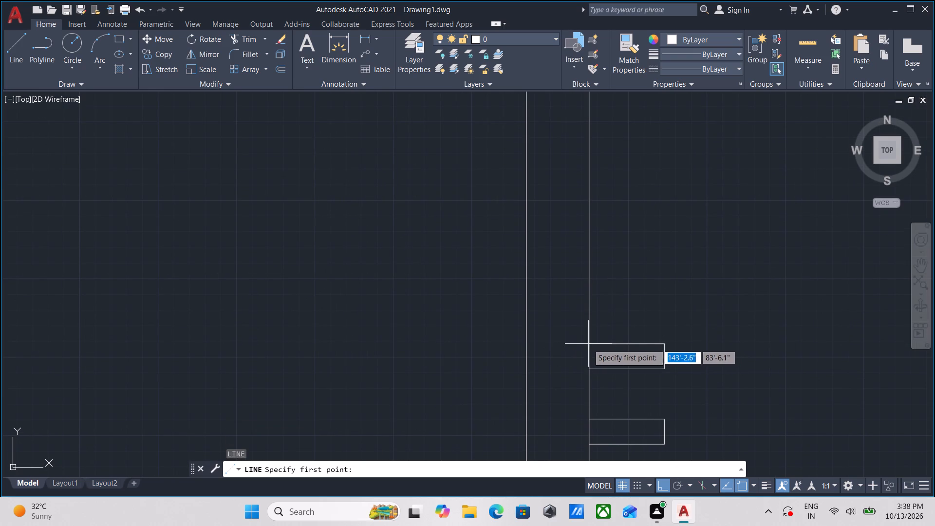
pyautogui.click(587, 344)
pyautogui.click(526, 345)
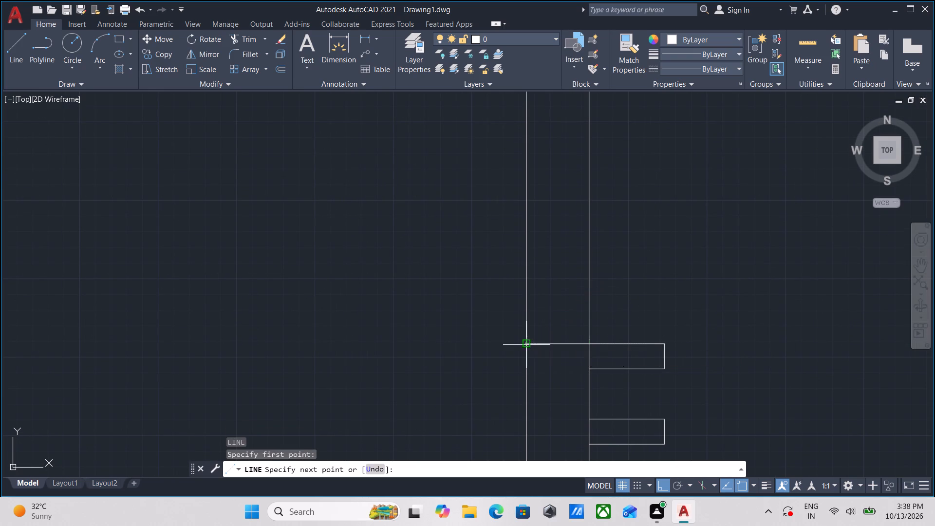
pyautogui.press('Escape')
# Trim the outer wall line where it crosses the bases of the upper and lower projections.
pyautogui.scroll(2, 593, 361)
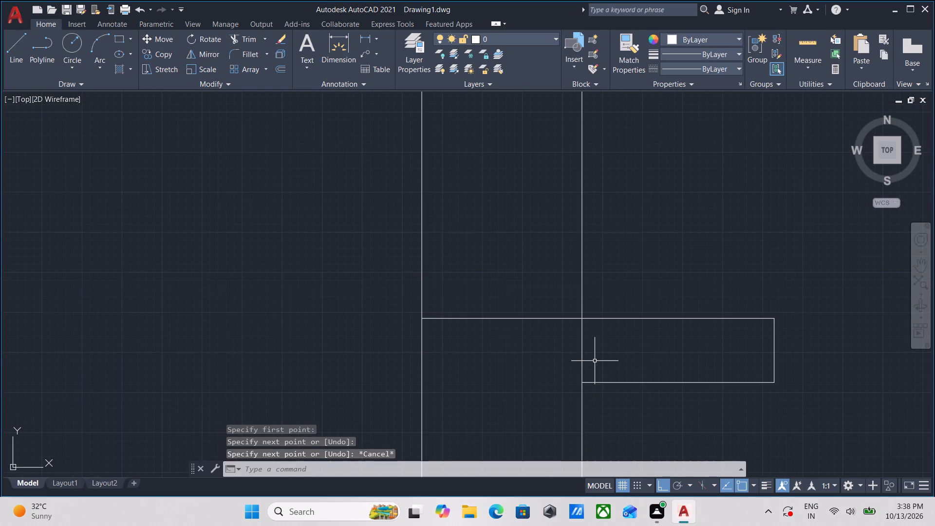
pyautogui.write('TR')
pyautogui.press('Return')
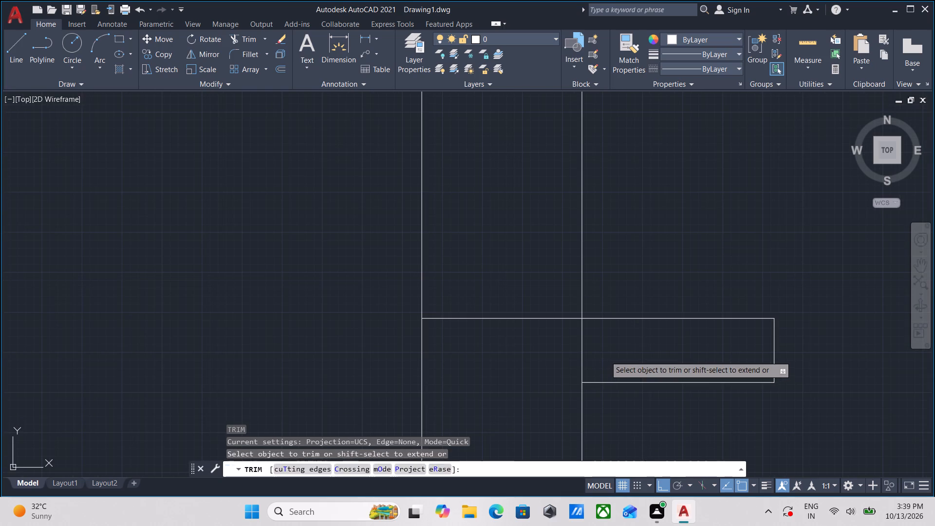
pyautogui.click(605, 356)
pyautogui.click(551, 350)
pyautogui.scroll(-2, 551, 350)
pyautogui.moveTo(551, 350); pyautogui.dragTo(559, 331, button='middle')
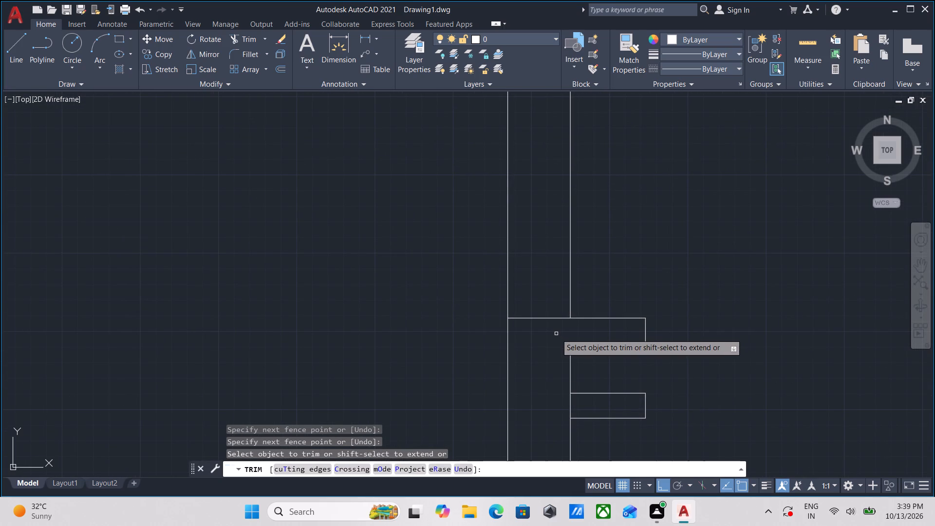
pyautogui.click(581, 406)
pyautogui.click(550, 401)
pyautogui.press('Escape')
# Offset the short line across the right wall 4' upward to mark the other side of an opening.
pyautogui.scroll(-2, 546, 400)
pyautogui.moveTo(546, 400); pyautogui.dragTo(539, 425, button='middle')
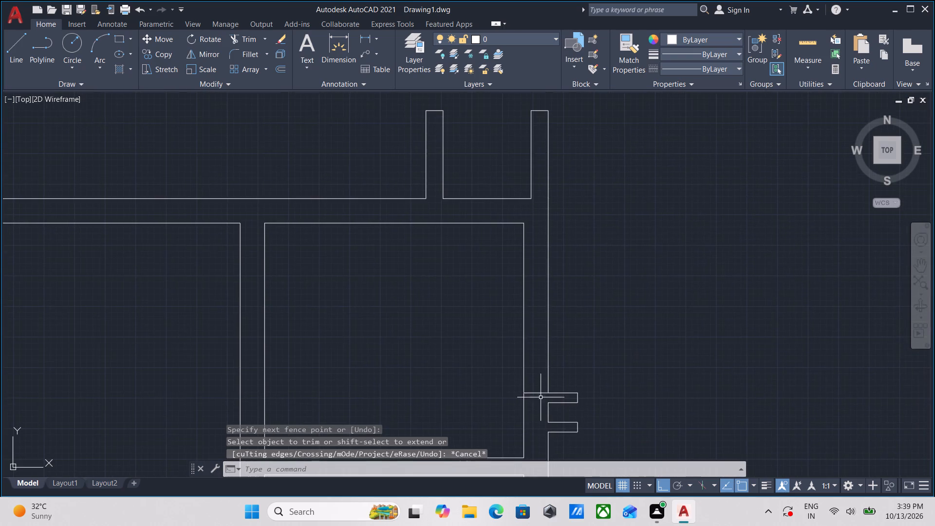
pyautogui.scroll(2, 541, 397)
pyautogui.moveTo(541, 397); pyautogui.dragTo(540, 392)
pyautogui.click(534, 374)
pyautogui.press('Escape')
pyautogui.scroll(-1, 534, 374)
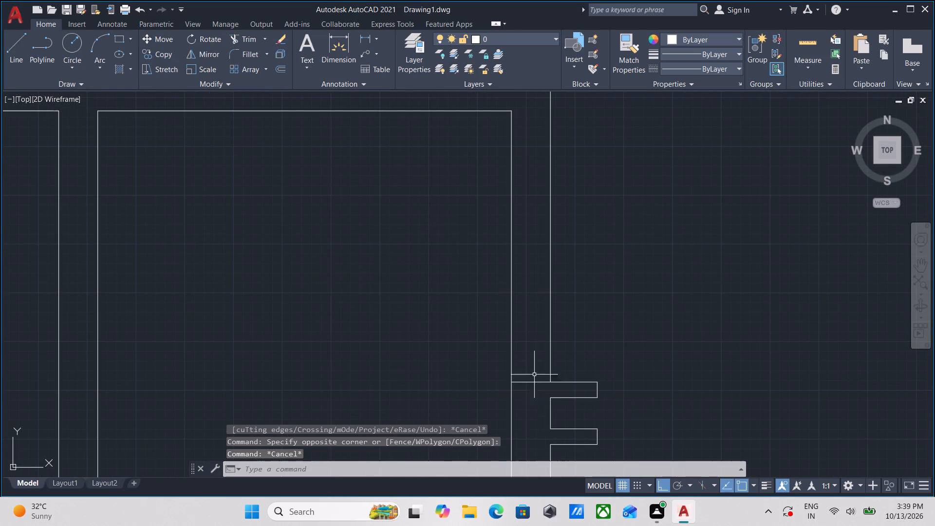
pyautogui.moveTo(540, 401); pyautogui.dragTo(538, 393)
pyautogui.click(529, 369)
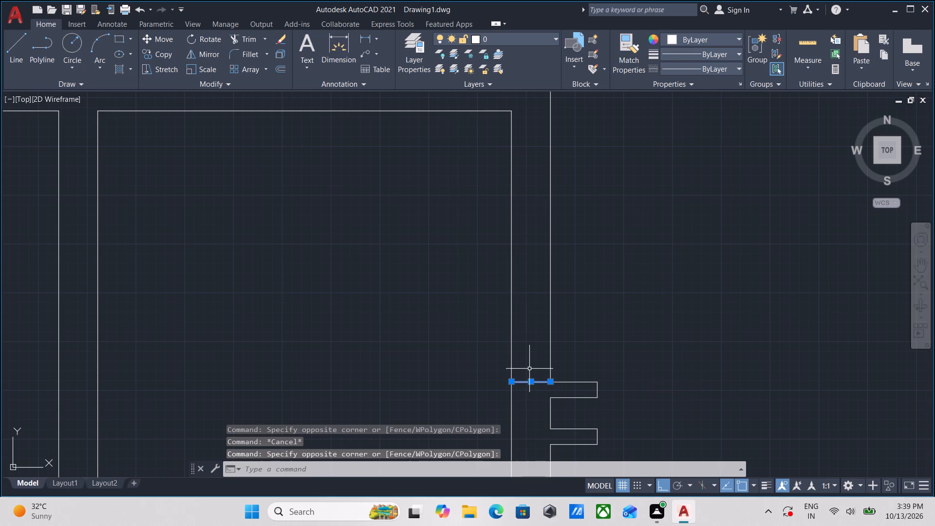
pyautogui.press('o')
pyautogui.press('Return')
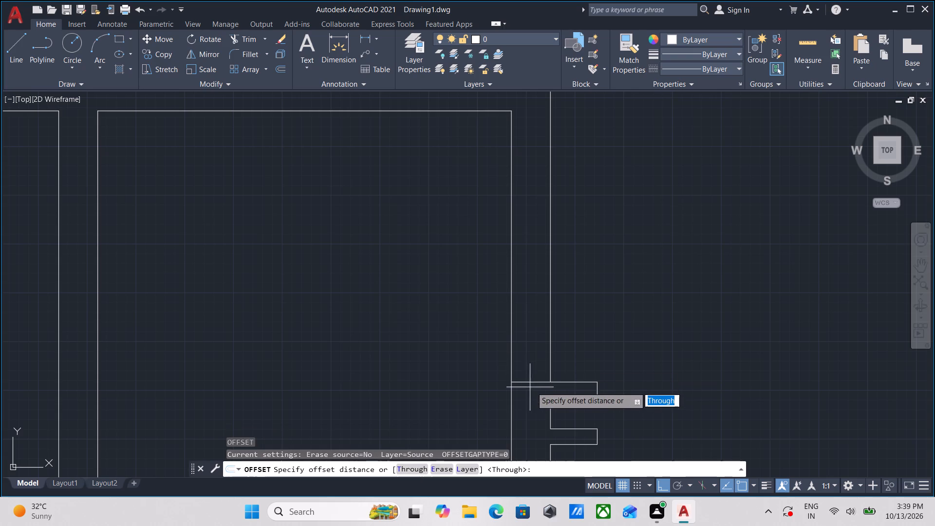
pyautogui.click(535, 382)
pyautogui.moveTo(533, 253); pyautogui.dragTo(533, 284)
pyautogui.scroll(-3, 536, 294)
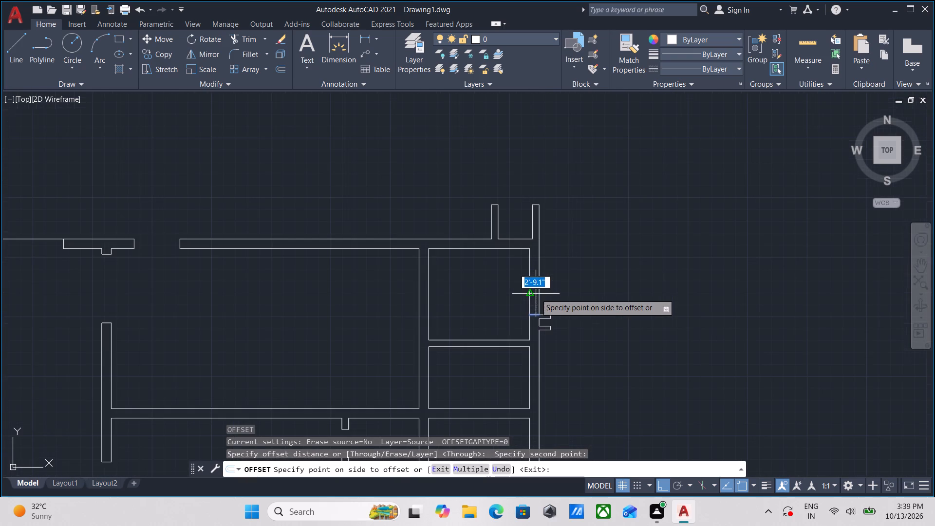
pyautogui.press('4')
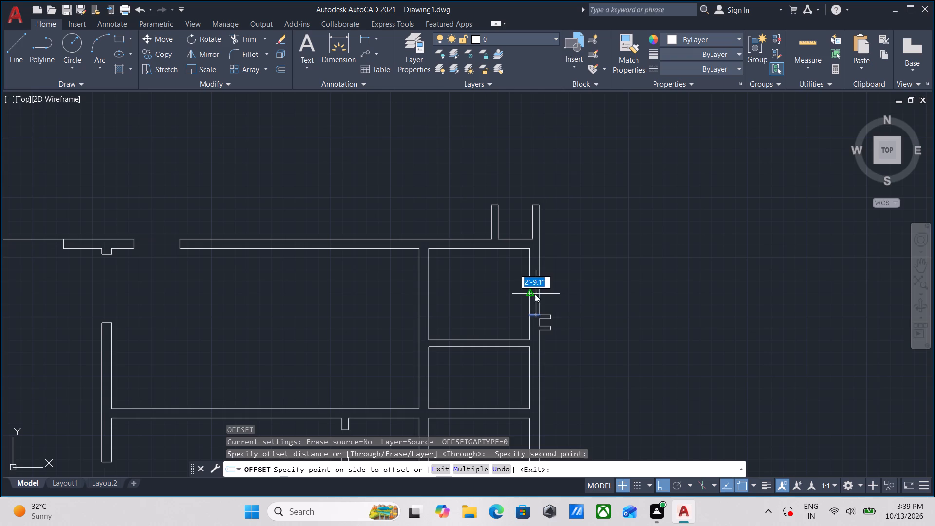
pyautogui.press("'")
pyautogui.press('Return')
pyautogui.scroll(2, 556, 294)
pyautogui.press('Escape')
# Trim both right wall lines between the two short cross lines to open the 4' gap above the projections.
pyautogui.moveTo(549, 313); pyautogui.dragTo(557, 307, button='middle')
pyautogui.write('TR')
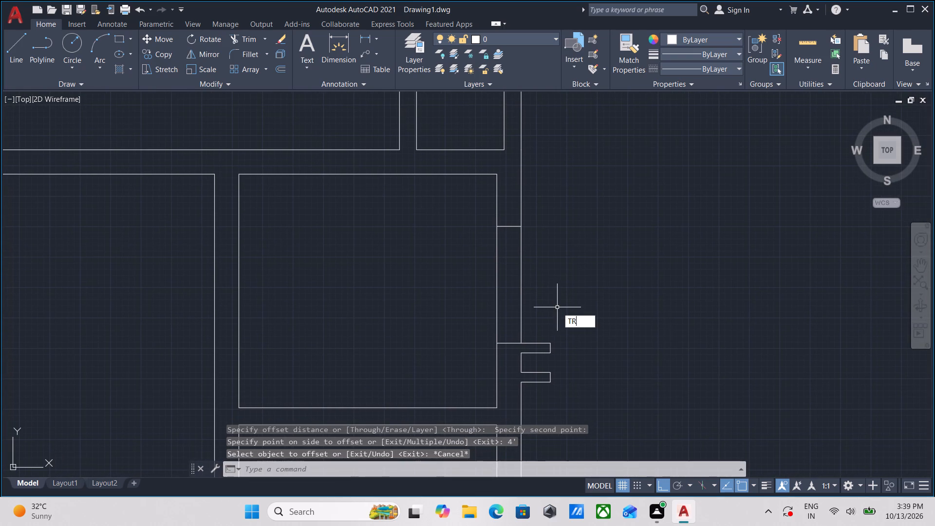
pyautogui.press('Return')
pyautogui.click(567, 283)
pyautogui.click(415, 279)
pyautogui.scroll(-1, 531, 271)
pyautogui.moveTo(538, 271); pyautogui.dragTo(666, 259, button='middle')
pyautogui.scroll(-1, 581, 280)
pyautogui.moveTo(581, 280); pyautogui.dragTo(647, 267, button='middle')
pyautogui.scroll(2, 719, 257)
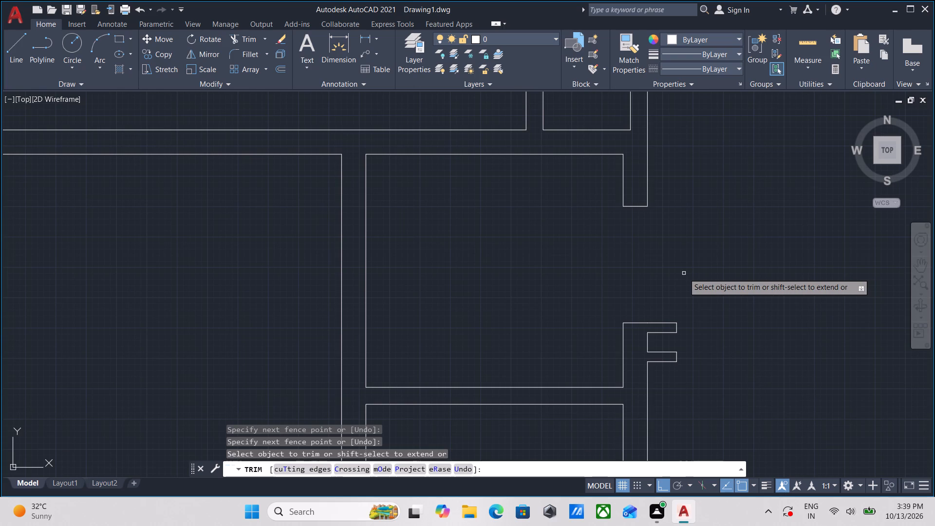
pyautogui.scroll(2, 678, 337)
pyautogui.press('Escape')
# Draw a vertical line closing the gap between the outer ends of the upper and lower projections.
pyautogui.moveTo(670, 348); pyautogui.dragTo(675, 334, button='middle')
pyautogui.press('l')
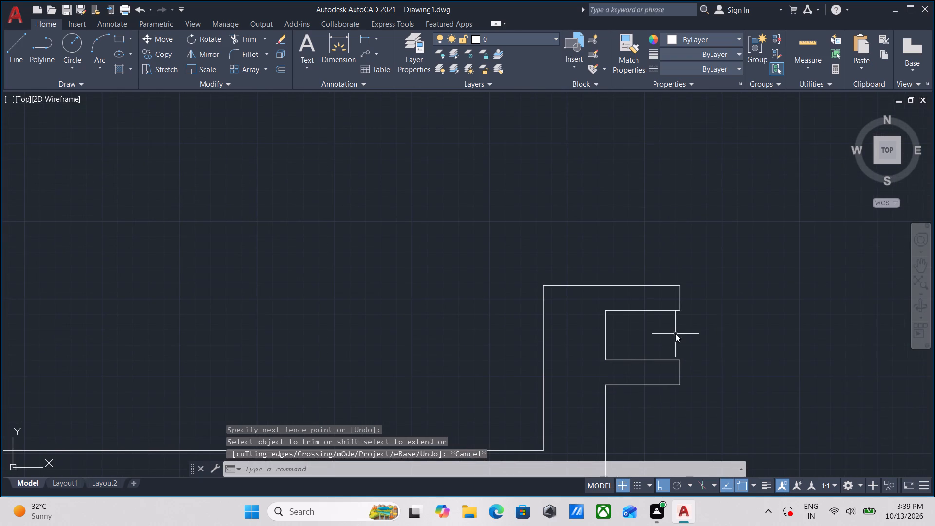
pyautogui.press('Return')
pyautogui.scroll(3, 673, 357)
pyautogui.click(695, 367)
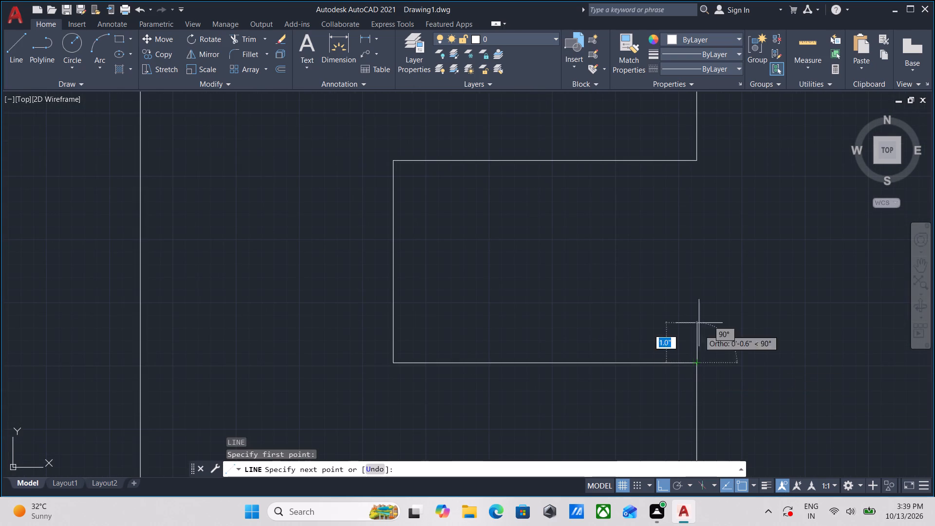
pyautogui.click(694, 159)
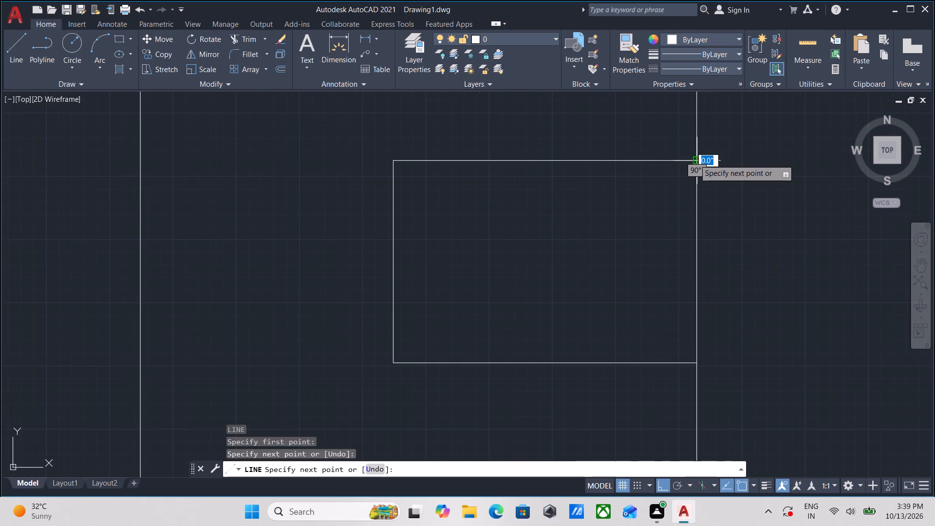
pyautogui.press('Escape')
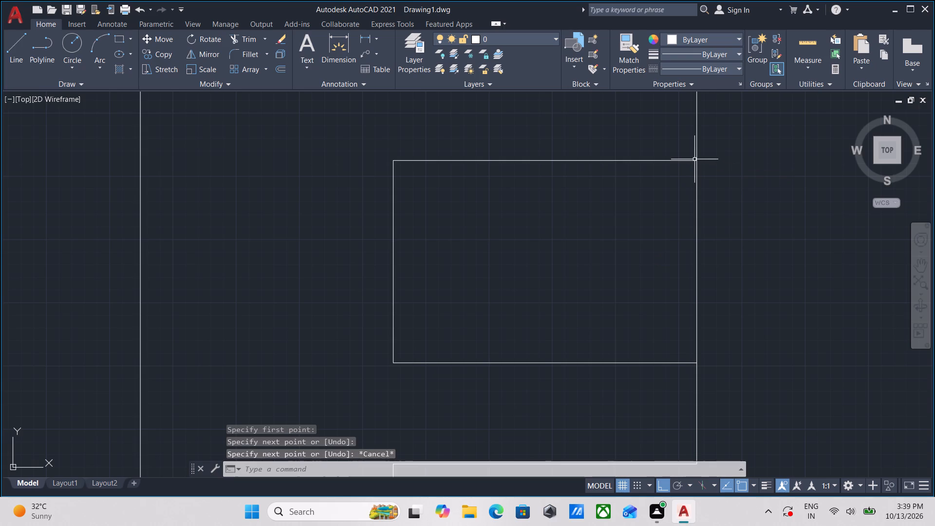
pyautogui.press('Escape')
# Look over the whole floor plan and examine the small rooms along the right wall.
pyautogui.scroll(-3, 694, 159)
pyautogui.scroll(-2, 612, 222)
pyautogui.scroll(-1, 668, 244)
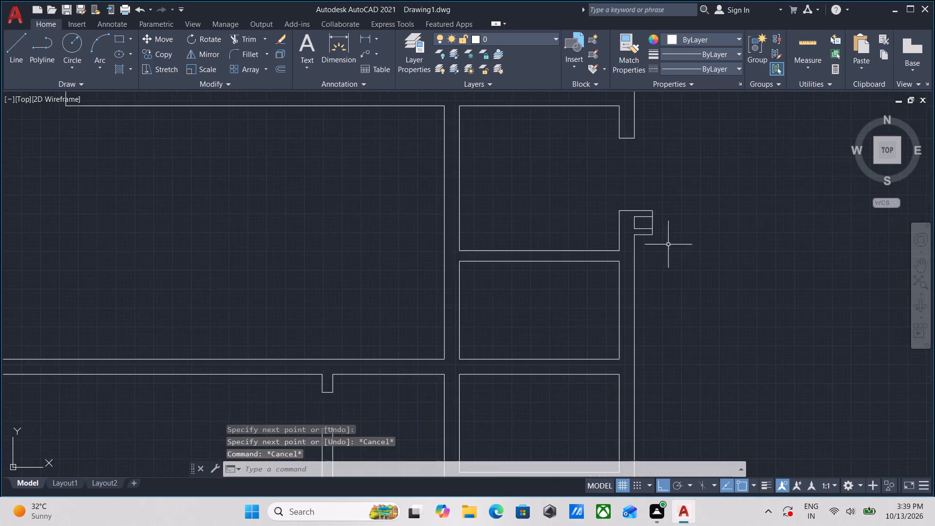
pyautogui.scroll(-1, 669, 244)
pyautogui.moveTo(686, 247); pyautogui.dragTo(716, 201, button='middle')
pyautogui.scroll(-1, 743, 256)
pyautogui.moveTo(743, 258); pyautogui.dragTo(660, 256, button='middle')
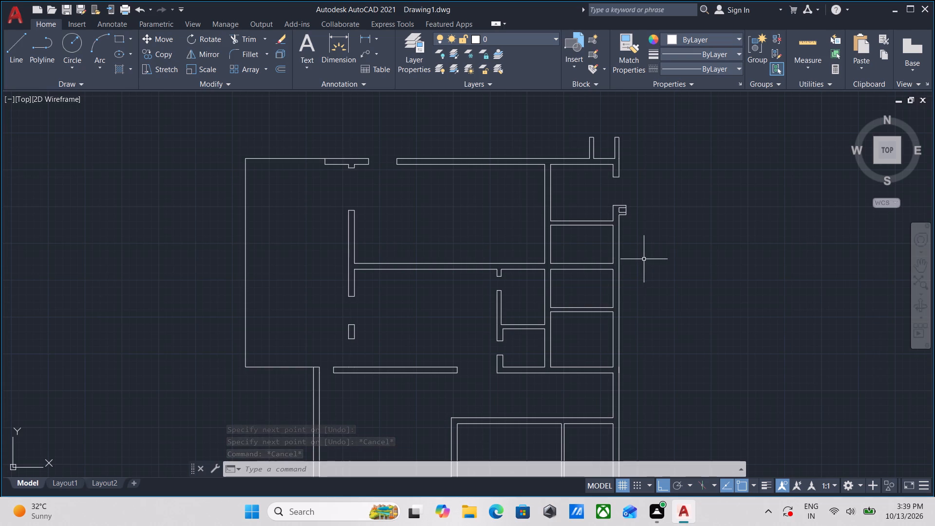
pyautogui.scroll(-1, 643, 259)
pyautogui.moveTo(643, 259); pyautogui.dragTo(644, 254, button='middle')
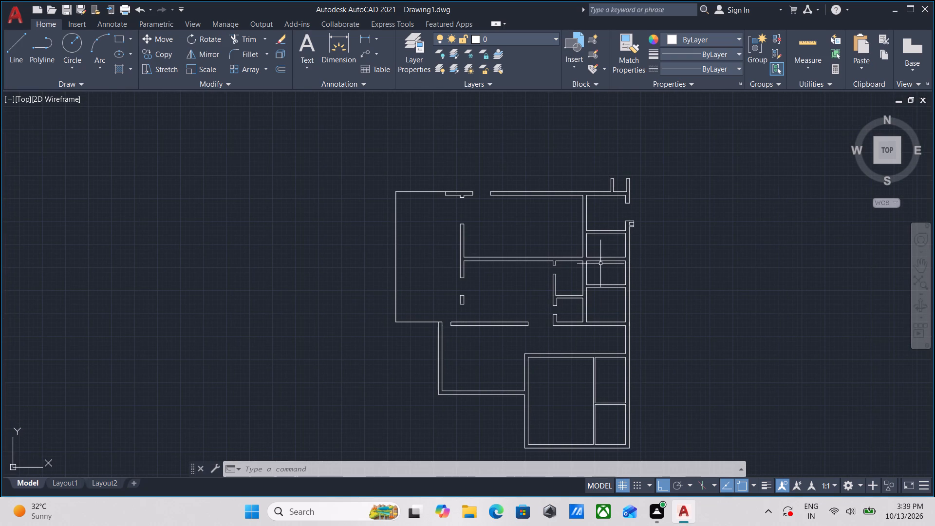
pyautogui.scroll(1, 596, 319)
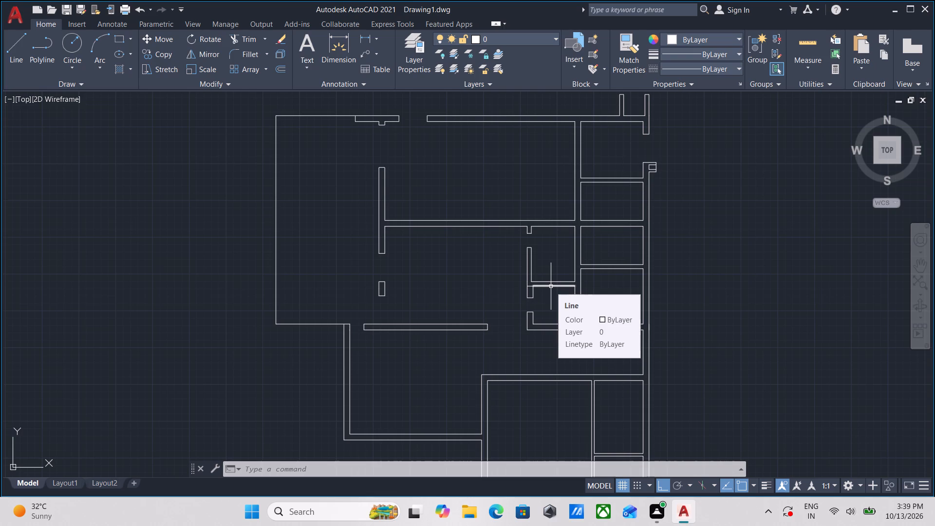
pyautogui.scroll(2, 649, 283)
pyautogui.scroll(-1, 673, 246)
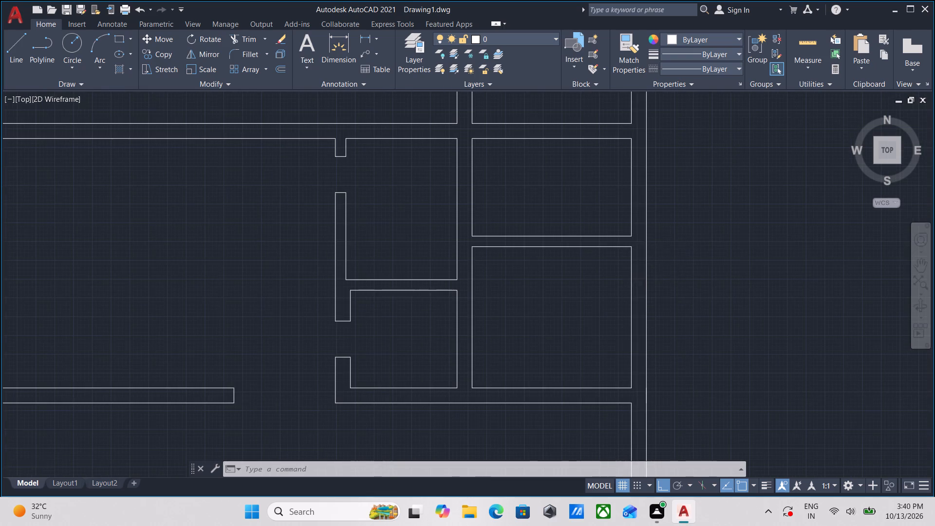
# Draw a short horizontal line across the right wall, 6" below the upper inner corner of the small room under the projections.
pyautogui.moveTo(673, 246); pyautogui.dragTo(650, 320, button='middle')
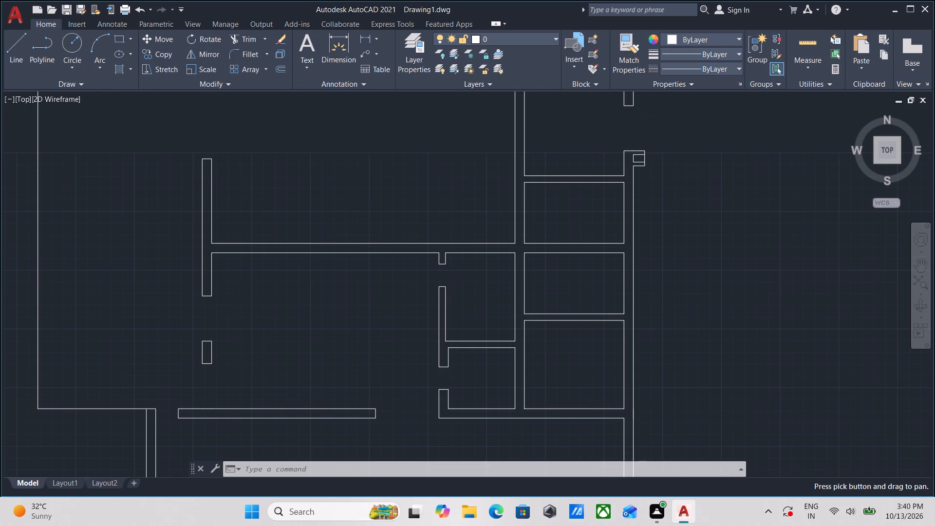
pyautogui.scroll(3, 652, 255)
pyautogui.moveTo(531, 189); pyautogui.dragTo(543, 211, button='middle')
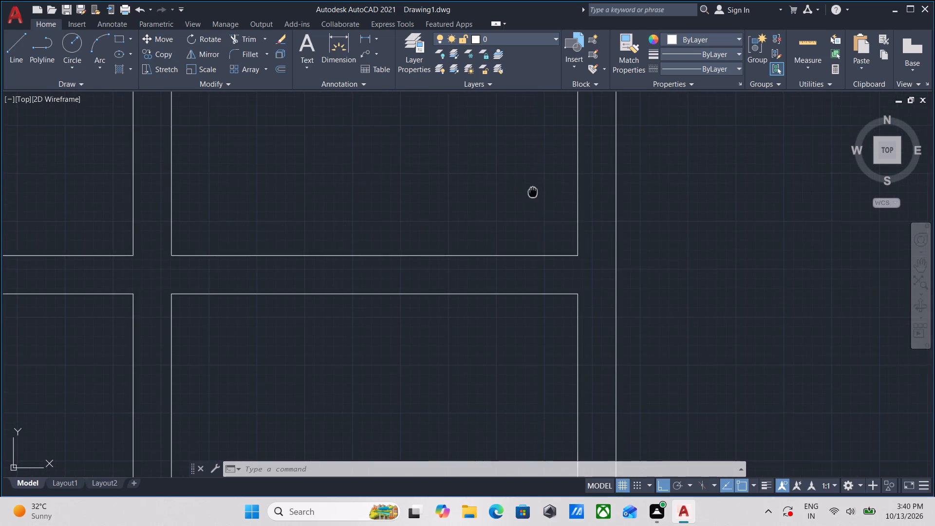
pyautogui.moveTo(543, 211); pyautogui.dragTo(607, 320, button='middle')
pyautogui.scroll(-2, 600, 309)
pyautogui.moveTo(559, 263); pyautogui.dragTo(558, 289, button='middle')
pyautogui.press('l')
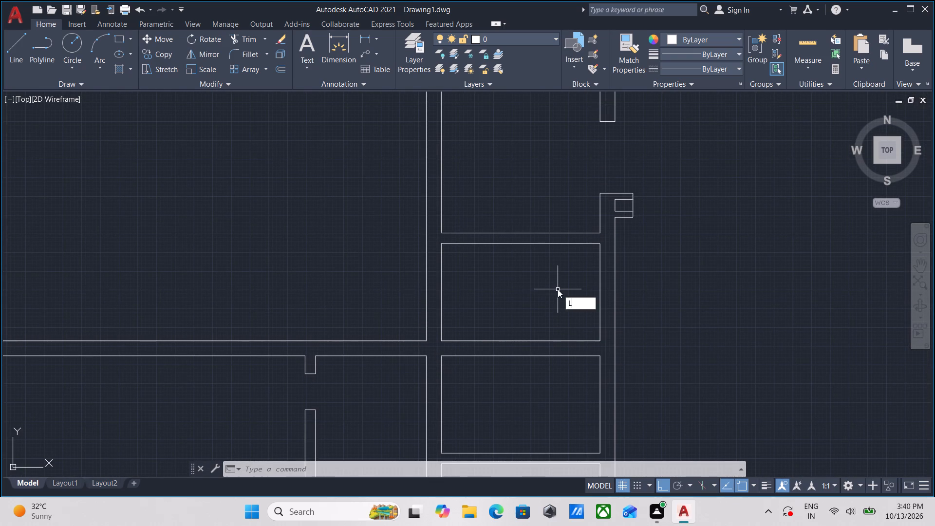
pyautogui.press('Return')
pyautogui.press('t')
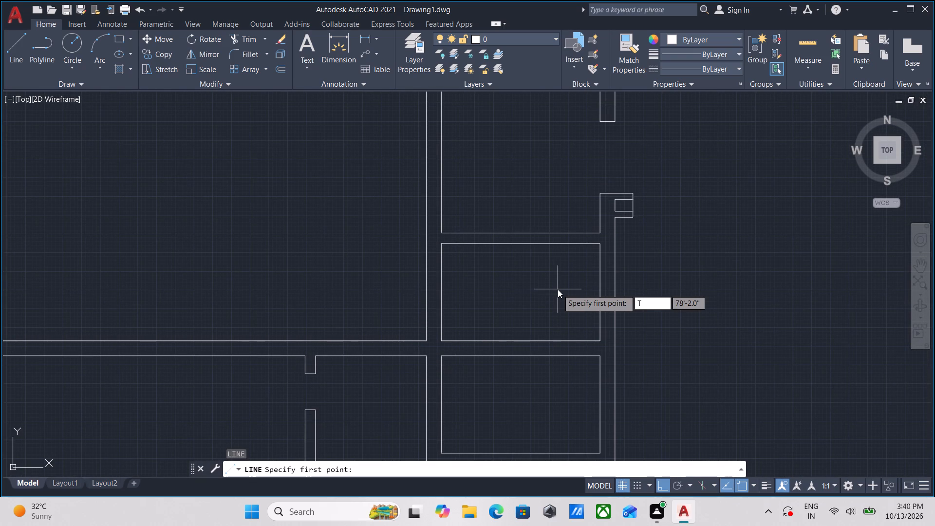
pyautogui.press('k')
pyautogui.press('Return')
pyautogui.scroll(1, 595, 261)
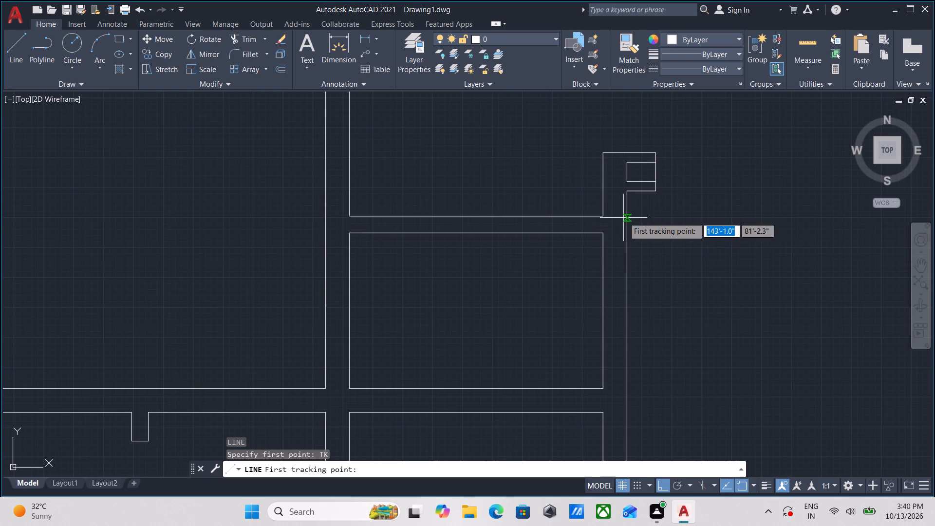
pyautogui.scroll(4, 602, 235)
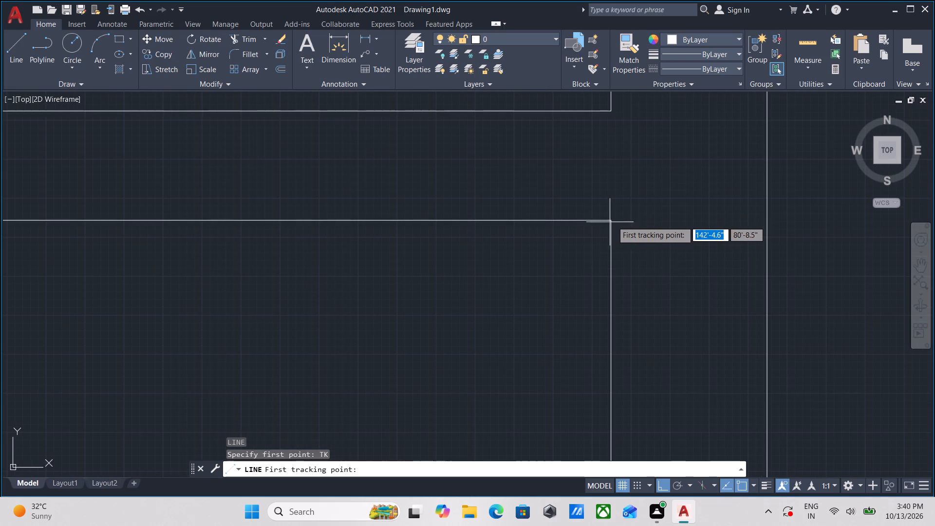
pyautogui.click(611, 222)
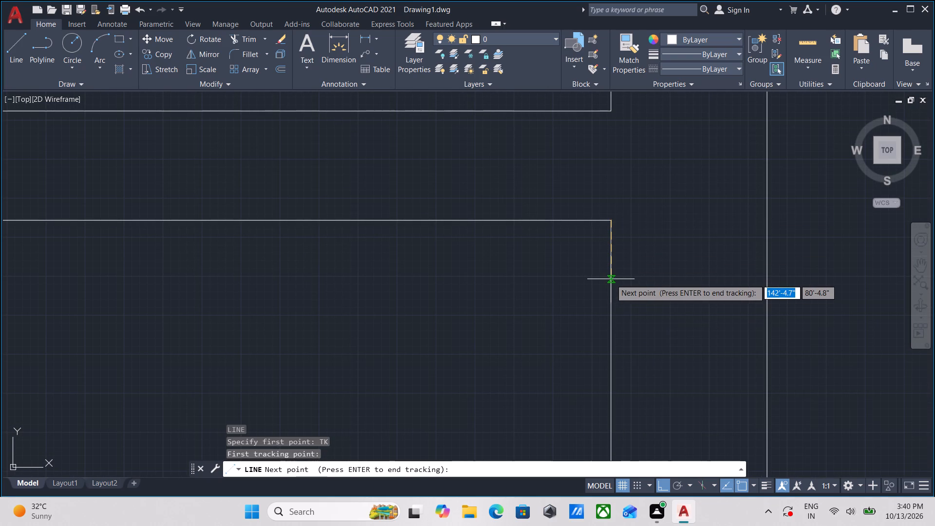
pyautogui.press('6')
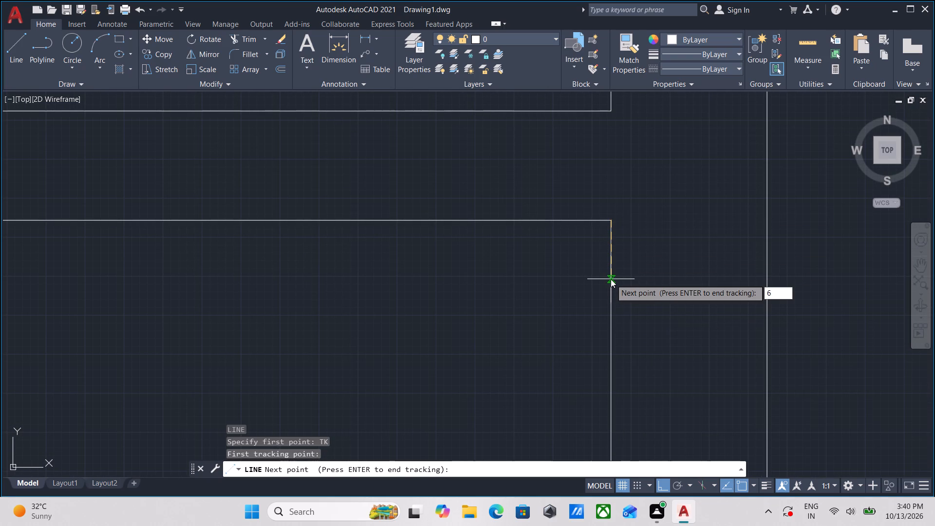
pyautogui.hotkey('shift', '"')
pyautogui.press('Return')
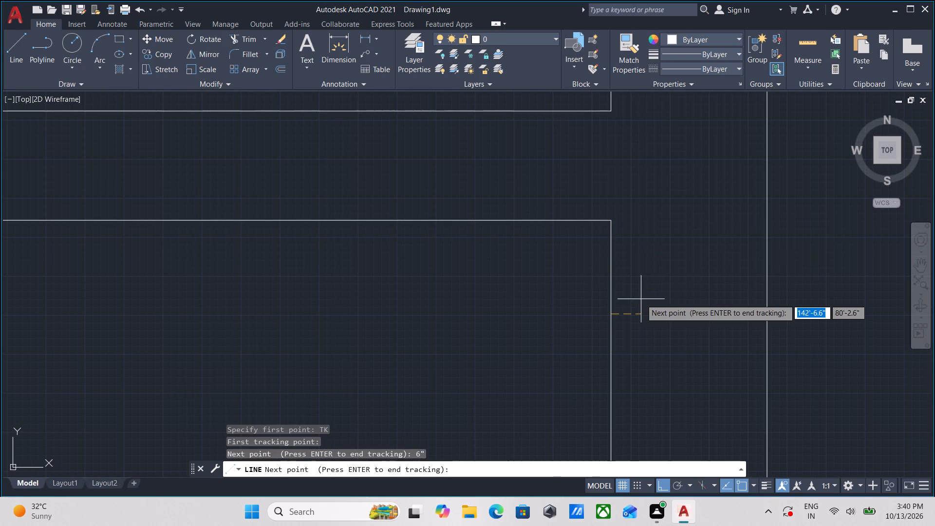
pyautogui.press('Return')
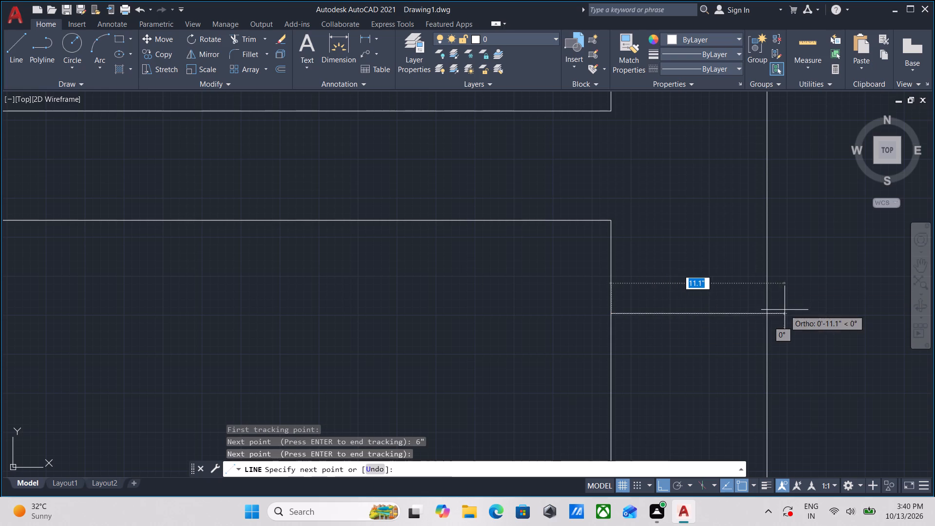
pyautogui.click(770, 312)
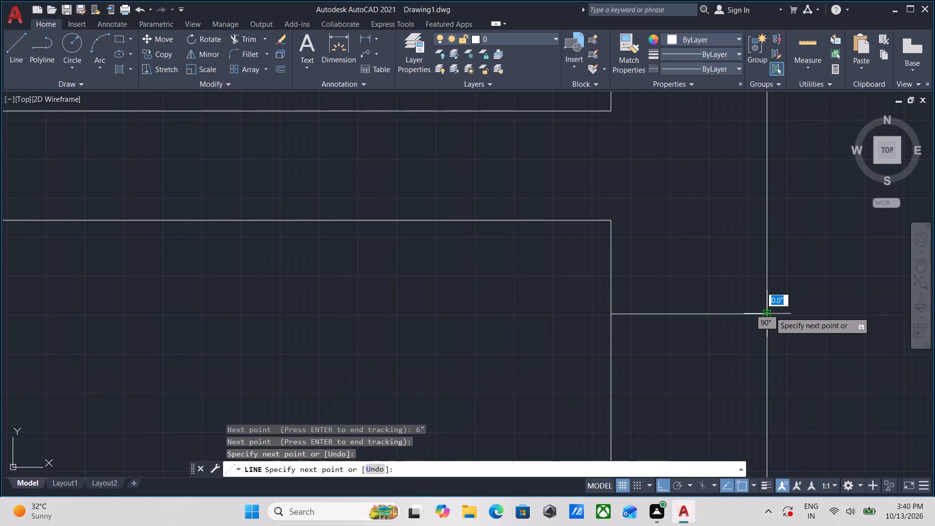
pyautogui.press('Escape')
# Offset the short line across the right wall 2'6" downward to mark the other side of the opening.
pyautogui.moveTo(718, 331); pyautogui.dragTo(703, 309)
pyautogui.click(660, 263)
pyautogui.scroll(-3, 659, 263)
pyautogui.moveTo(659, 263); pyautogui.dragTo(672, 259, button='middle')
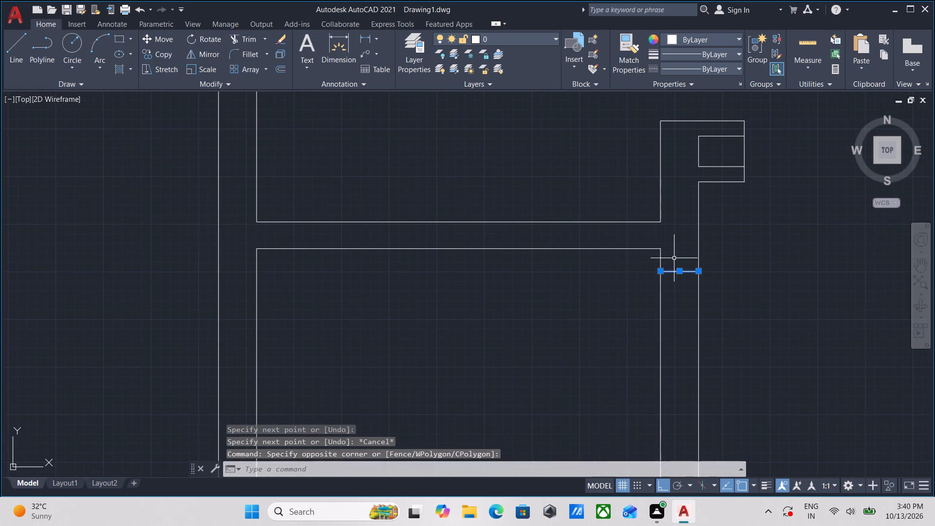
pyautogui.press('o')
pyautogui.press('Return')
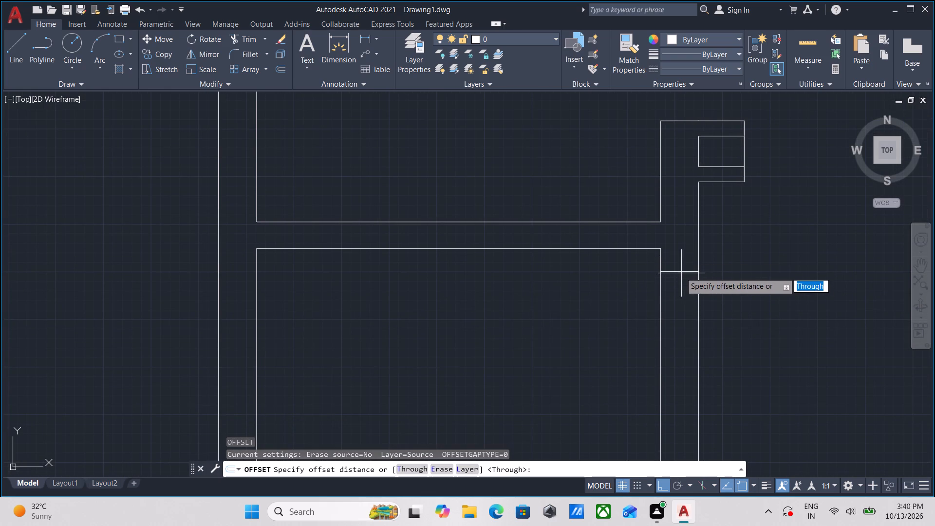
pyautogui.click(680, 272)
pyautogui.click(677, 321)
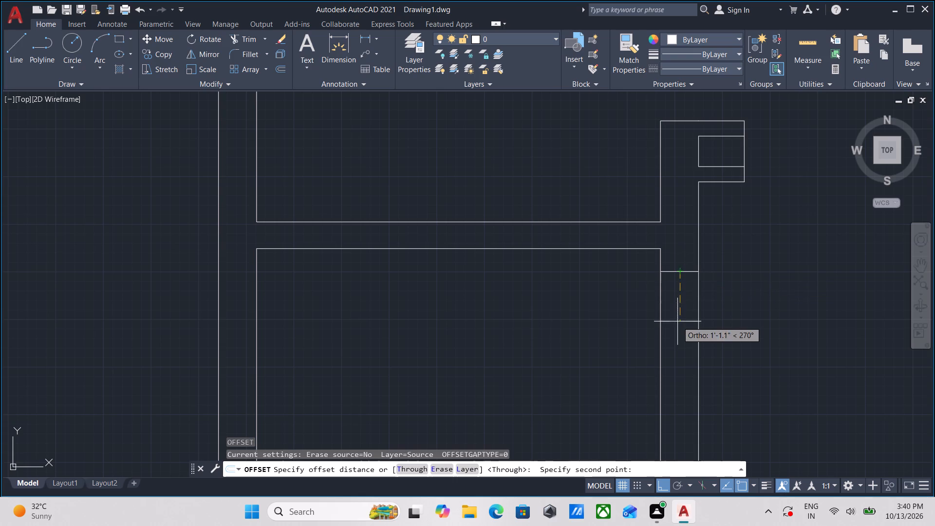
pyautogui.press('2')
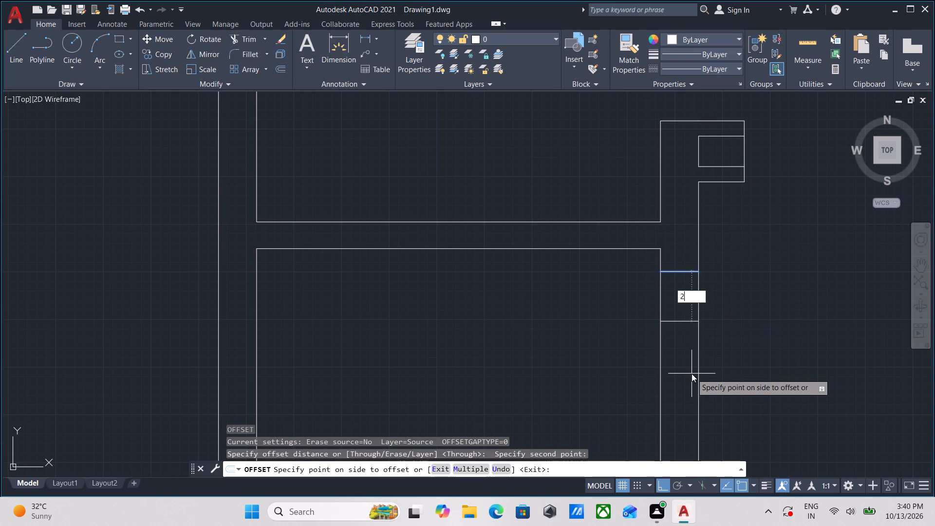
pyautogui.press("'")
pyautogui.press('6')
pyautogui.press('Return')
pyautogui.scroll(-2, 692, 374)
pyautogui.scroll(3, 708, 367)
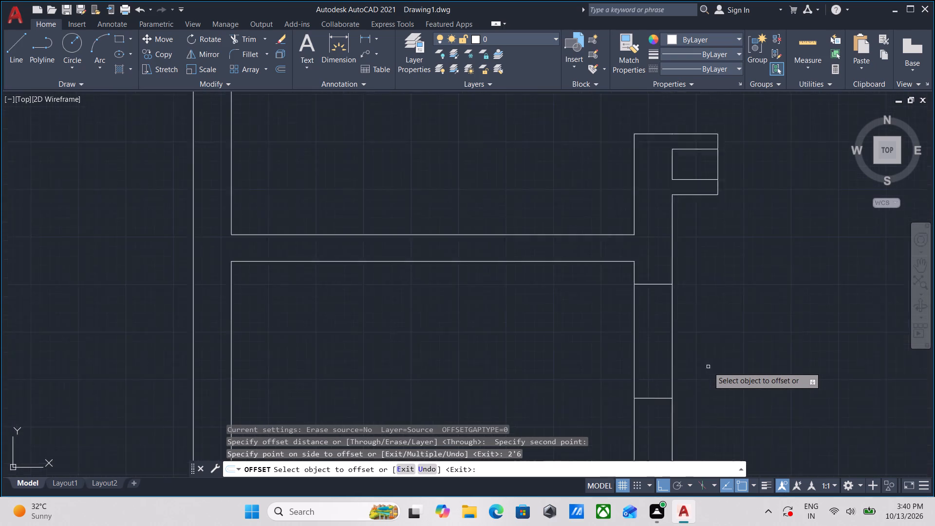
pyautogui.press('Escape')
# Trim both right wall lines between the two short cross lines to open the 2'6" gap in the small room.
pyautogui.moveTo(708, 367); pyautogui.dragTo(715, 360, button='middle')
pyautogui.write('TR')
pyautogui.press('Return')
pyautogui.click(703, 329)
pyautogui.click(515, 336)
pyautogui.scroll(-3, 640, 309)
pyautogui.moveTo(660, 313); pyautogui.dragTo(688, 288, button='middle')
pyautogui.scroll(-2, 731, 309)
pyautogui.moveTo(731, 312); pyautogui.dragTo(730, 284, button='middle')
pyautogui.moveTo(729, 321); pyautogui.dragTo(728, 314, button='middle')
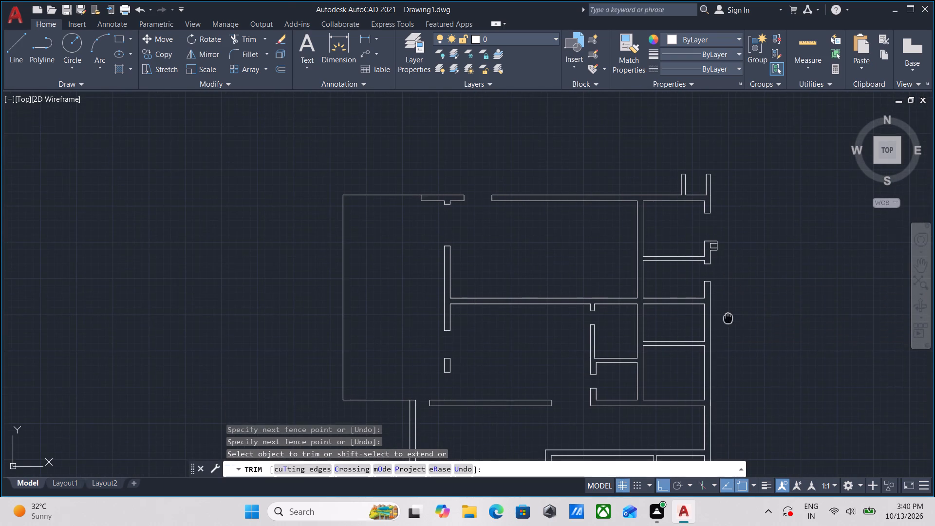
pyautogui.moveTo(728, 314); pyautogui.dragTo(726, 307, button='middle')
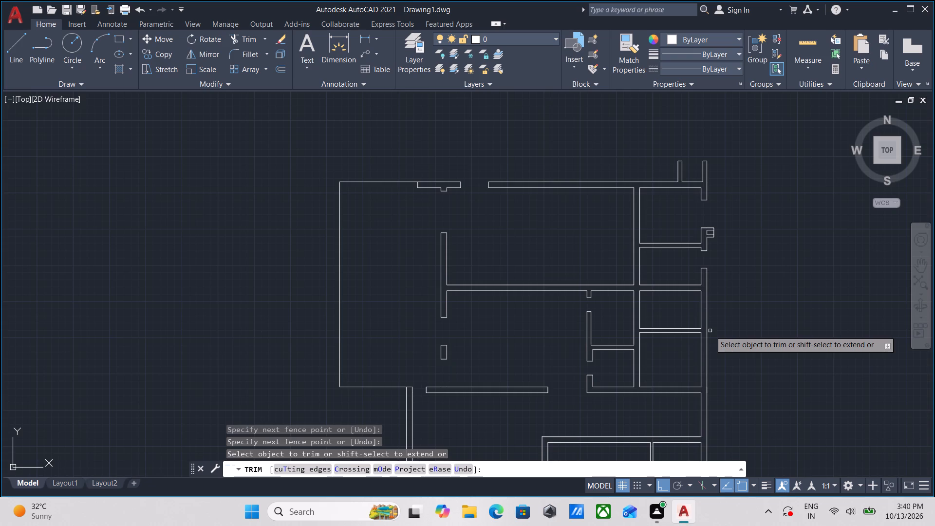
pyautogui.press('Escape')
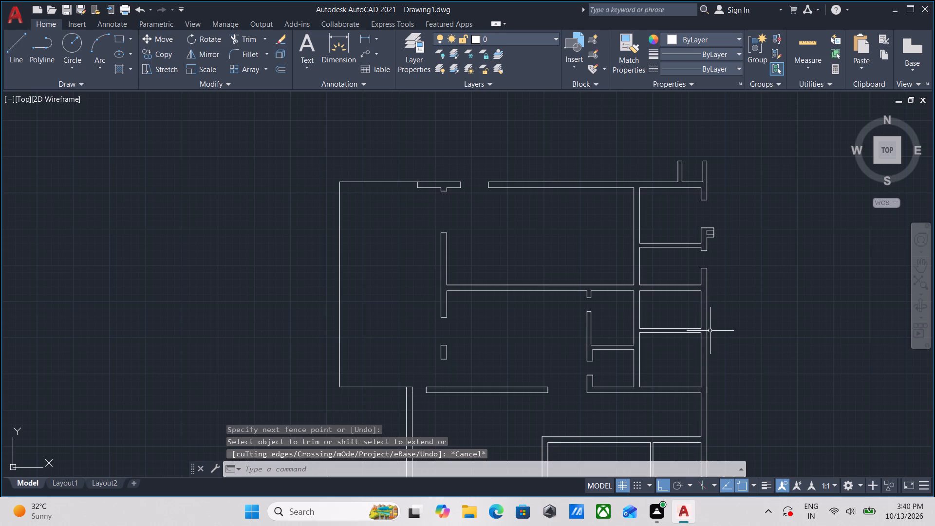
# Draw a short horizontal line across the right wall from the upper inner corner of the next small room below.
pyautogui.scroll(3, 710, 331)
pyautogui.scroll(-1, 624, 277)
pyautogui.moveTo(624, 277); pyautogui.dragTo(622, 303, button='middle')
pyautogui.press('l')
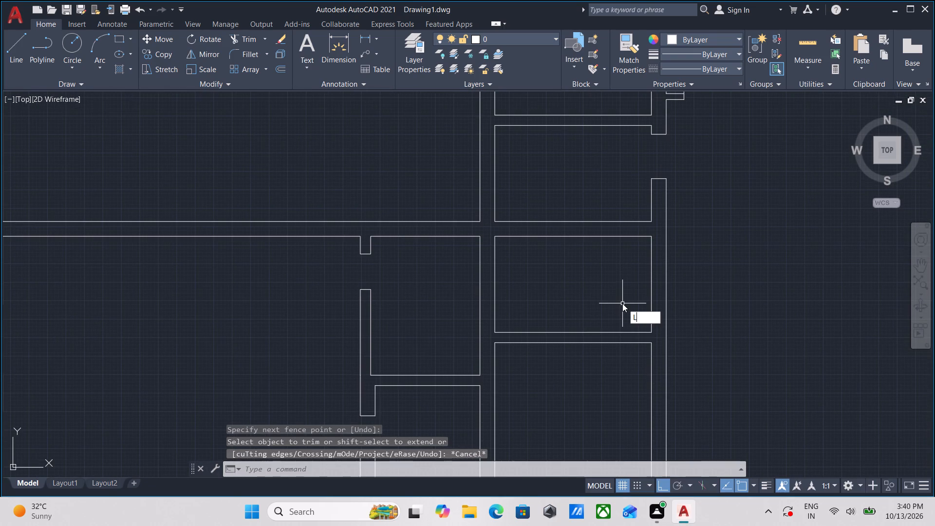
pyautogui.press('Return')
pyautogui.scroll(2, 649, 267)
pyautogui.moveTo(673, 169); pyautogui.dragTo(660, 232, button='middle')
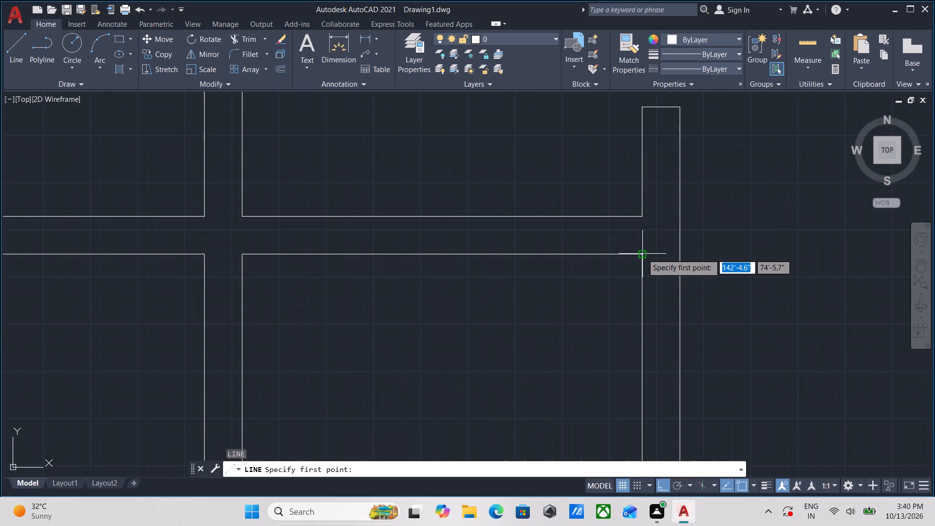
pyautogui.click(642, 254)
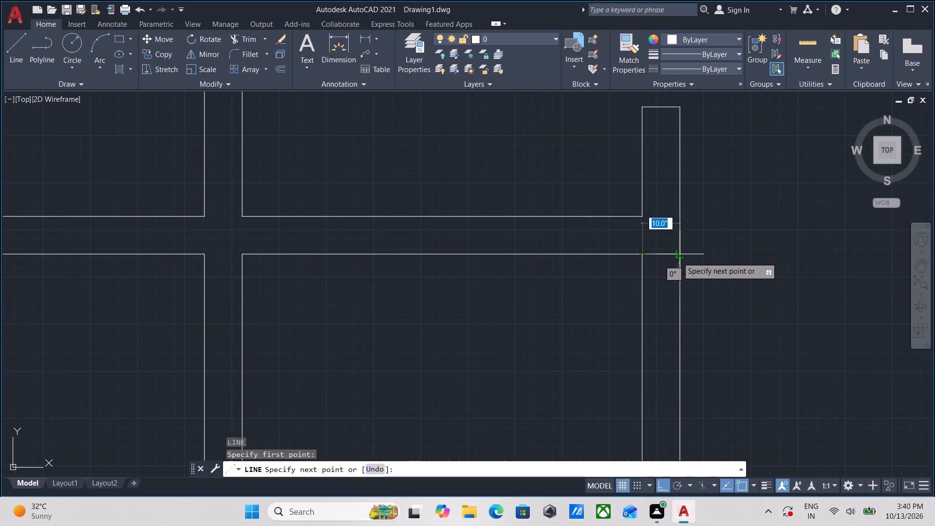
pyautogui.click(677, 257)
pyautogui.press('Escape')
# Offset this short line across the right wall 3'6" downward to mark the lower side of the opening.
pyautogui.scroll(2, 678, 257)
pyautogui.moveTo(643, 261); pyautogui.dragTo(640, 255)
pyautogui.click(612, 208)
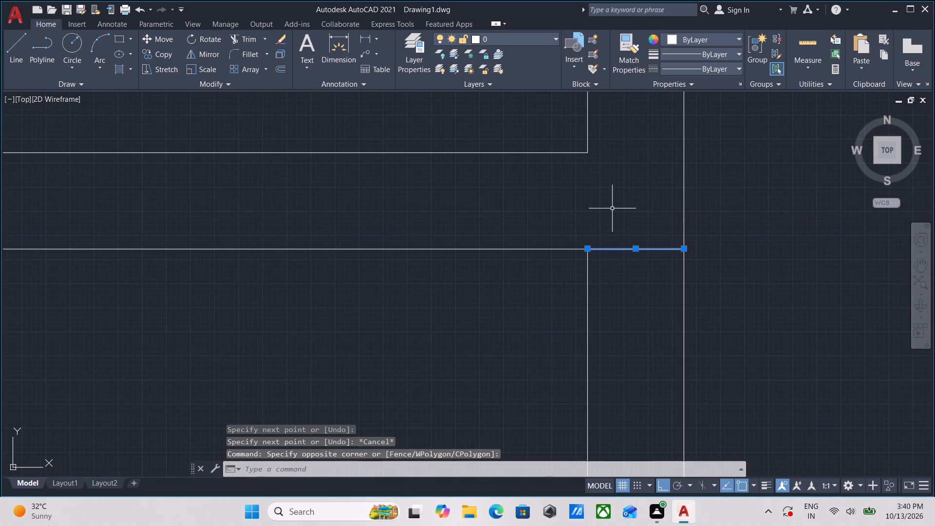
pyautogui.press('o')
pyautogui.press('Return')
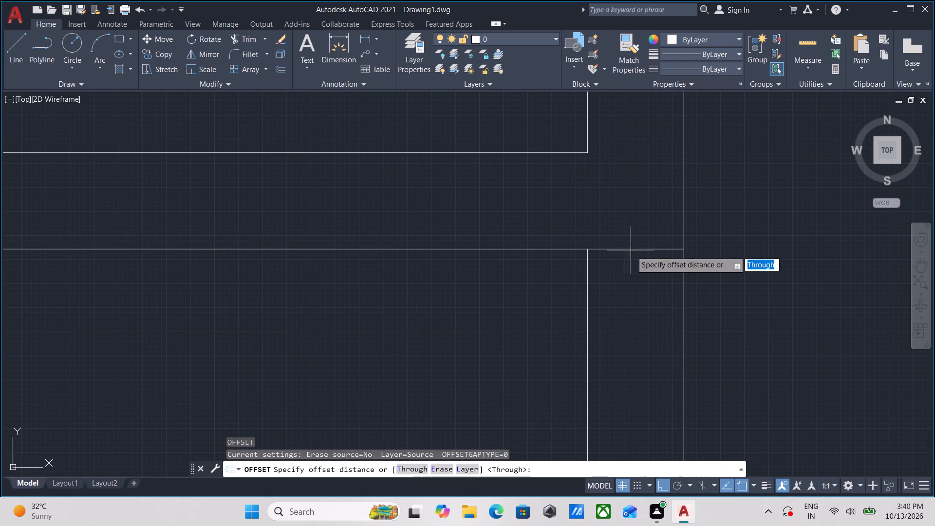
pyautogui.click(639, 250)
pyautogui.click(633, 314)
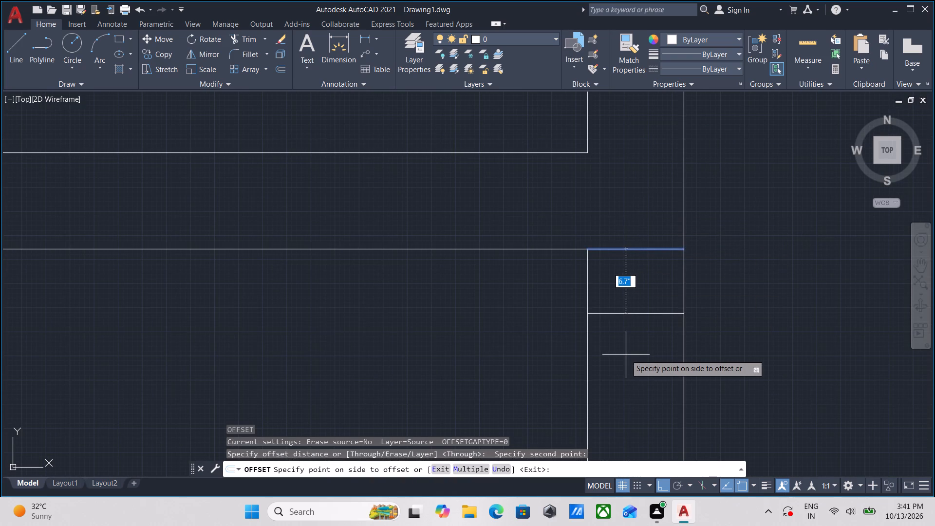
pyautogui.write("3'6")
pyautogui.press('Return')
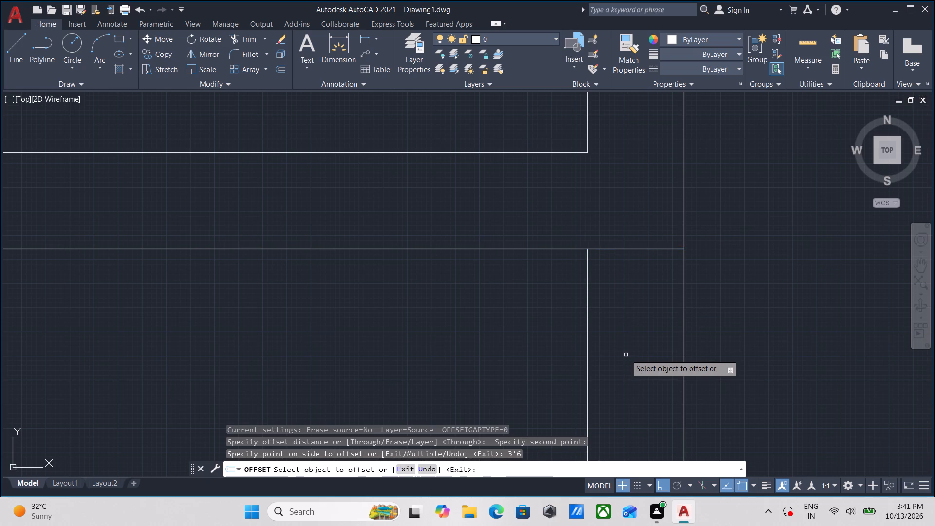
pyautogui.scroll(-4, 626, 355)
pyautogui.moveTo(625, 353); pyautogui.dragTo(624, 280, button='middle')
pyautogui.scroll(2, 654, 310)
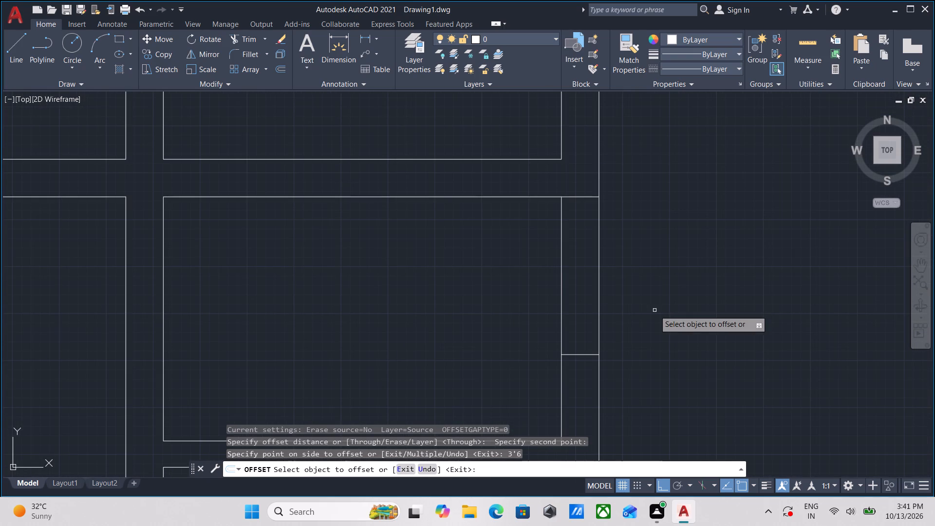
pyautogui.press('Escape')
# Trim both right wall lines between the two short cross lines to open the 3'6" gap in this room.
pyautogui.scroll(-1, 654, 310)
pyautogui.moveTo(654, 310); pyautogui.dragTo(655, 290, button='middle')
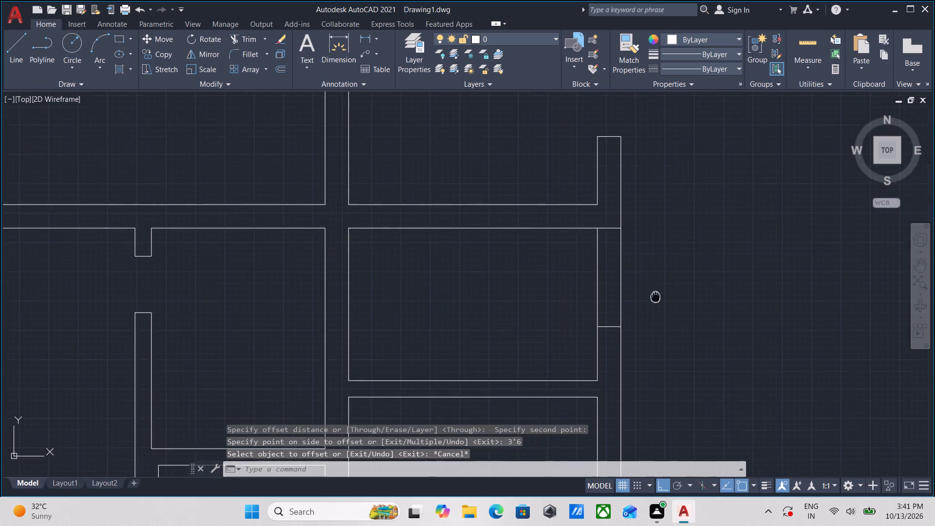
pyautogui.moveTo(655, 290); pyautogui.dragTo(655, 283, button='middle')
pyautogui.write('TR')
pyautogui.press('Return')
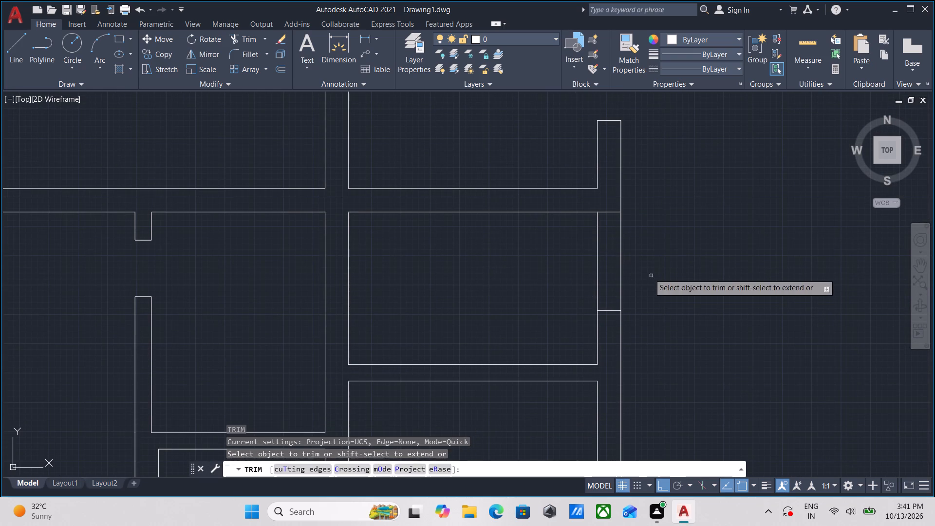
pyautogui.click(646, 261)
pyautogui.click(518, 260)
pyautogui.scroll(-3, 591, 269)
pyautogui.moveTo(616, 278); pyautogui.dragTo(623, 264, button='middle')
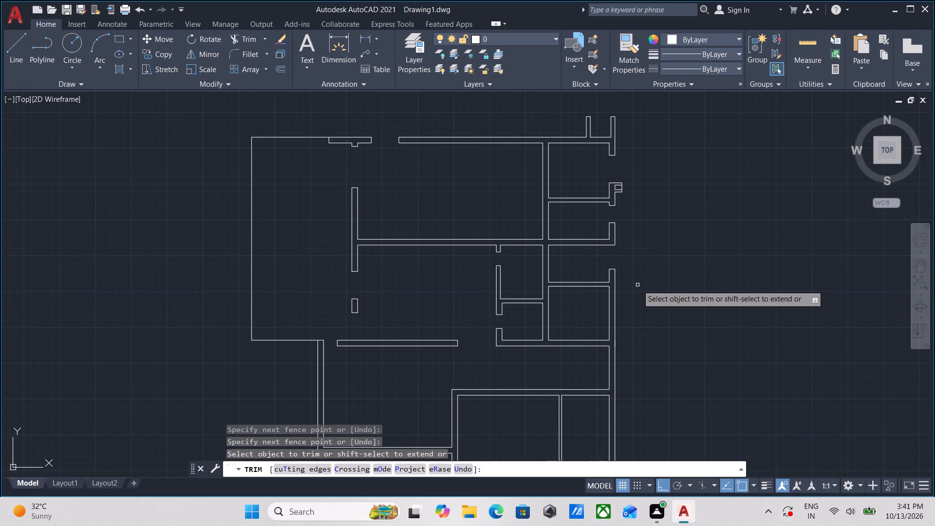
pyautogui.scroll(-1, 611, 287)
pyautogui.scroll(2, 612, 287)
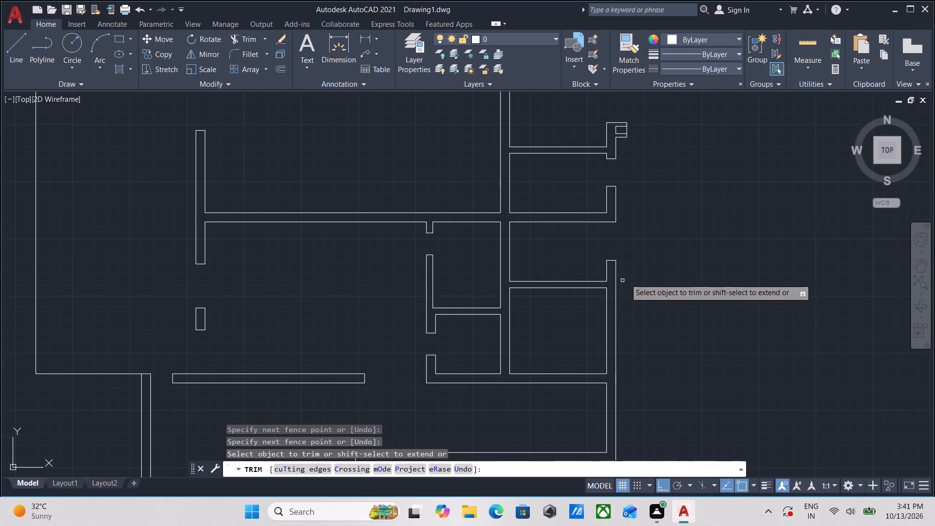
pyautogui.scroll(1, 630, 276)
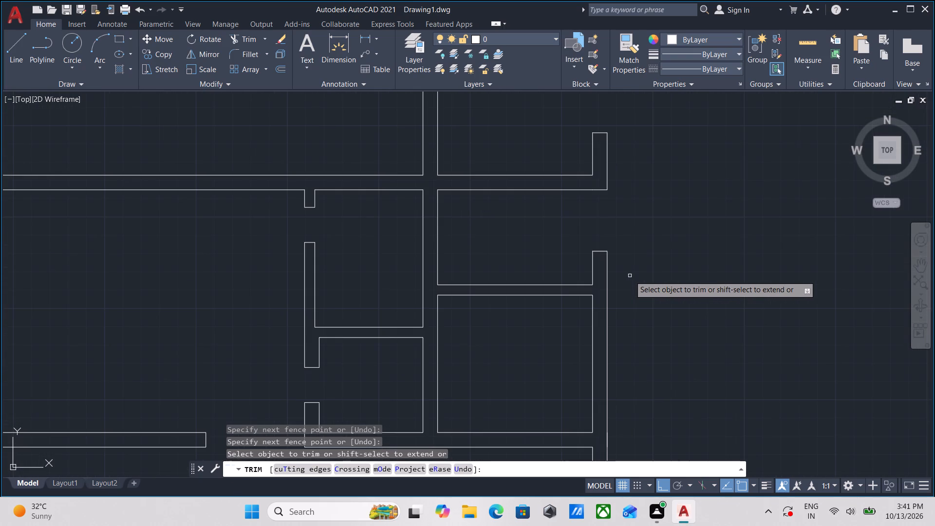
pyautogui.scroll(-1, 630, 276)
pyautogui.moveTo(635, 306); pyautogui.dragTo(638, 294, button='middle')
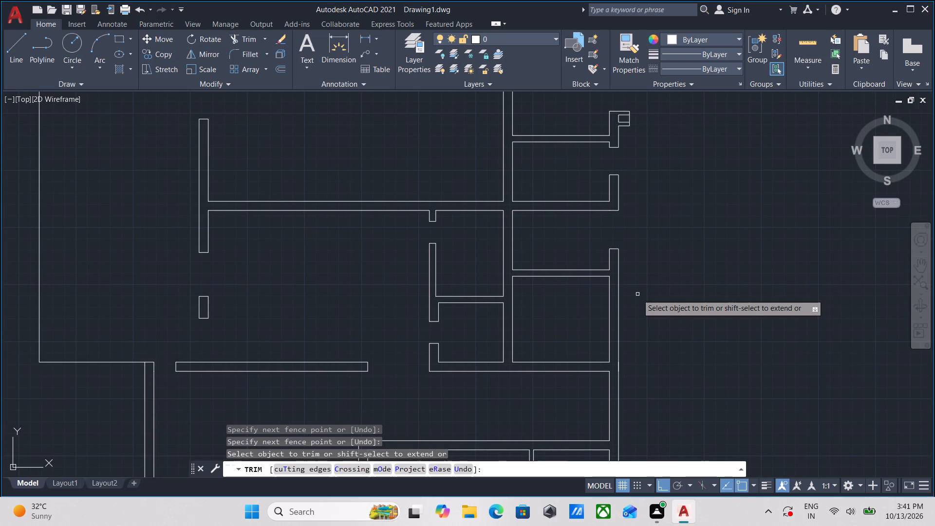
pyautogui.press('Escape')
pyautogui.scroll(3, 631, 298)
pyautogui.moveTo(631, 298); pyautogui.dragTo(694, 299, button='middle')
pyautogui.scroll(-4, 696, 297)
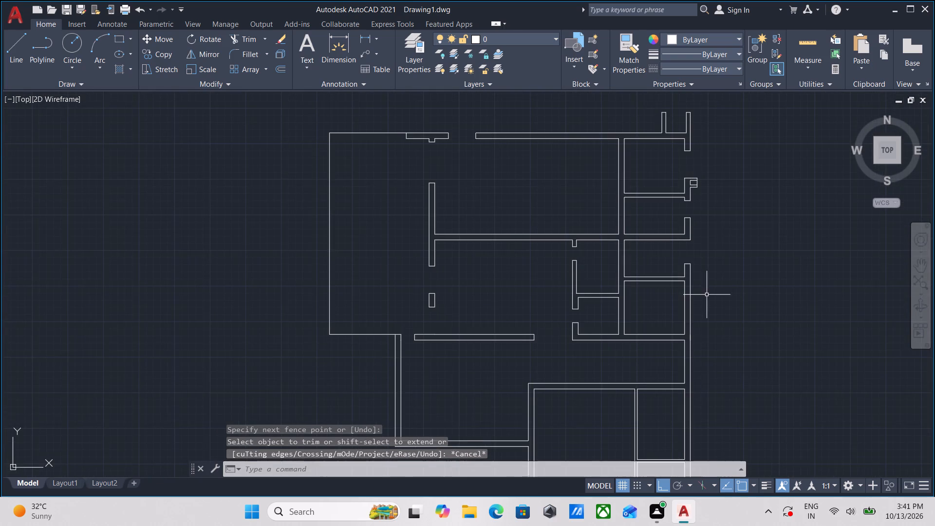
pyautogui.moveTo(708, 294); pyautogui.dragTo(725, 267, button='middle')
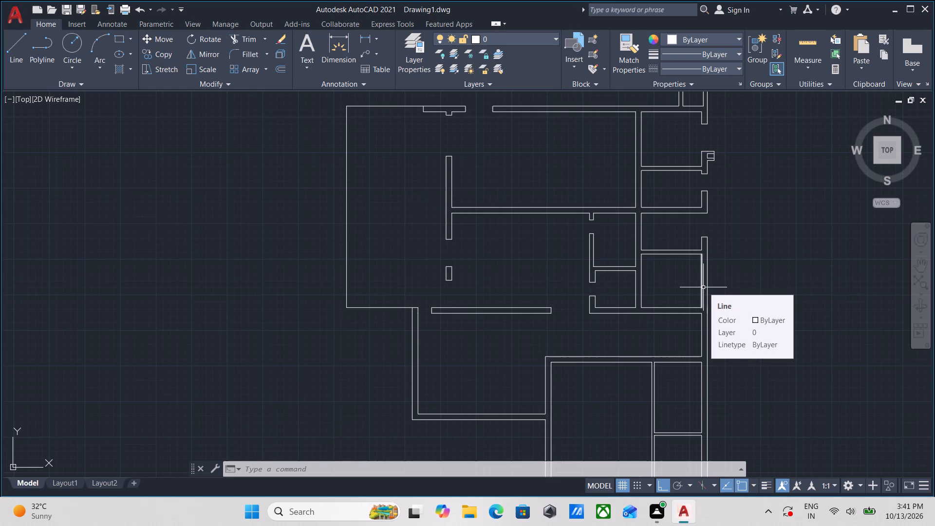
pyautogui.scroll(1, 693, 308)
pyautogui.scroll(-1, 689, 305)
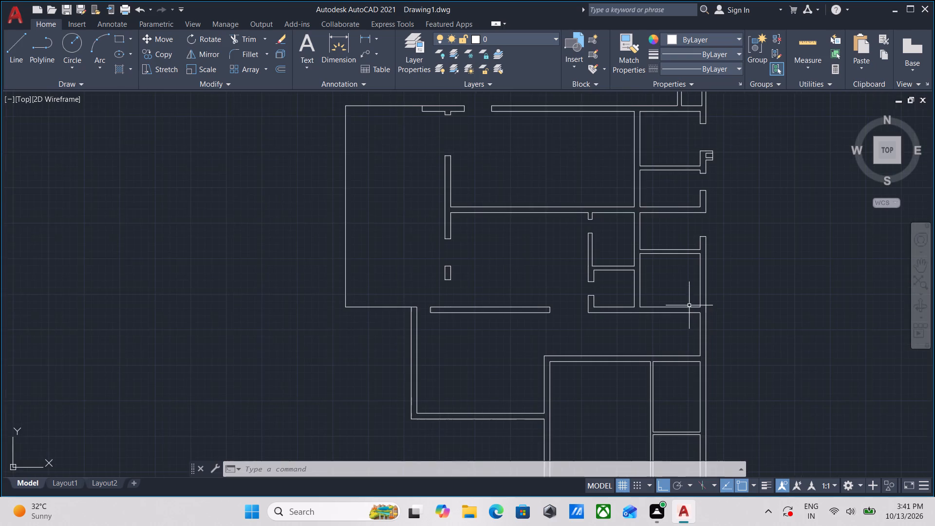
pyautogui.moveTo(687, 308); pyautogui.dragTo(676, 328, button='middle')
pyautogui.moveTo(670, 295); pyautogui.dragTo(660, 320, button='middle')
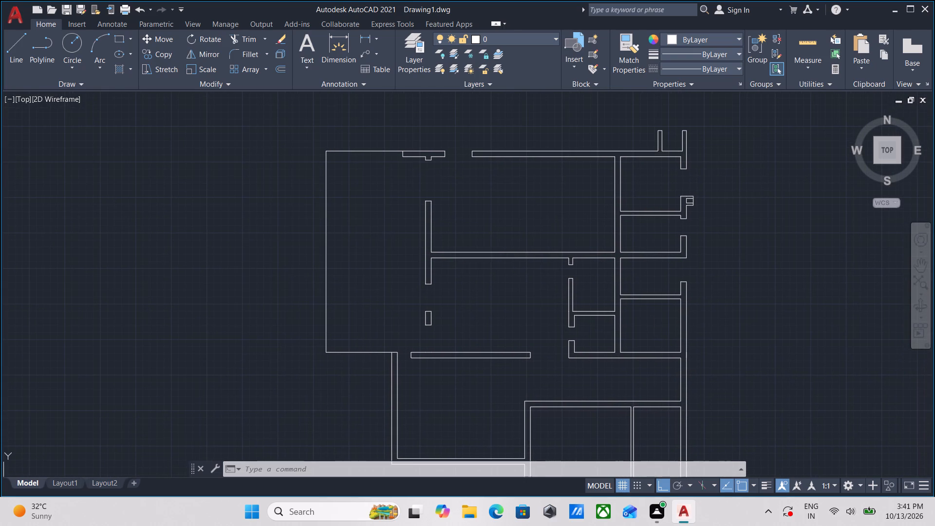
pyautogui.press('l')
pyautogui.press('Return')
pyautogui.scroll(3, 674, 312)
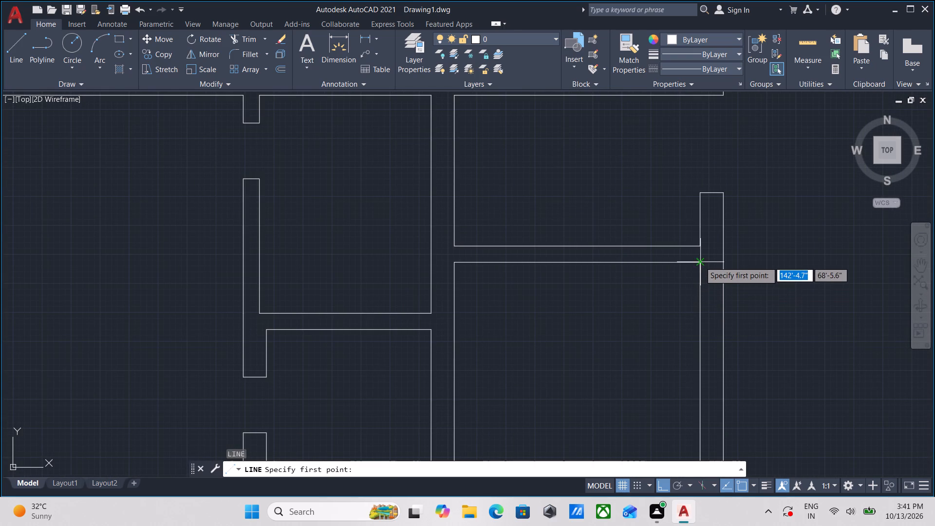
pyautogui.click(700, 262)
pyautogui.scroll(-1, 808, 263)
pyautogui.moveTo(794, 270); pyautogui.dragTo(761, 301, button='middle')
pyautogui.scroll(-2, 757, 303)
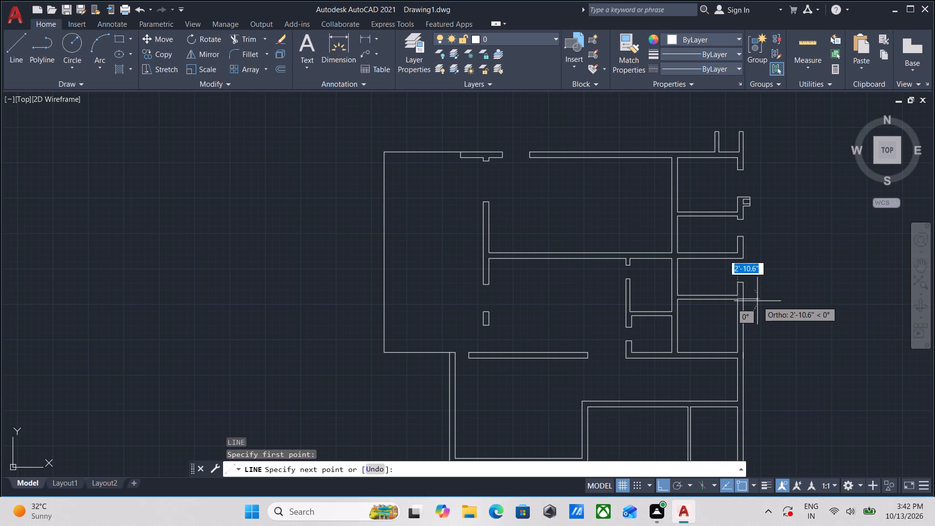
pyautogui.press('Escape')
# Trim away the two short cross lines capping the right wall opening of the small room just below the closed projection.
pyautogui.scroll(3, 740, 243)
pyautogui.moveTo(740, 247); pyautogui.dragTo(731, 301, button='middle')
pyautogui.moveTo(731, 300); pyautogui.dragTo(723, 327, button='middle')
pyautogui.write('TR')
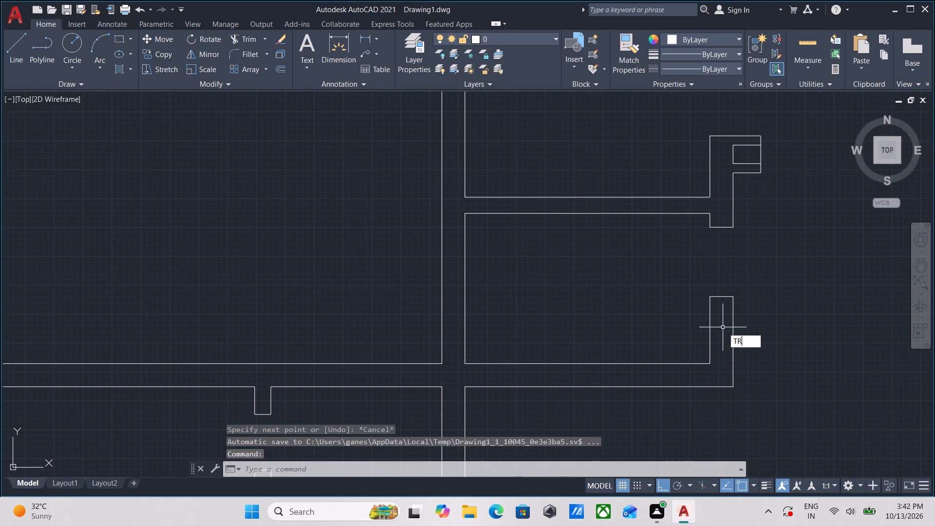
pyautogui.press('Return')
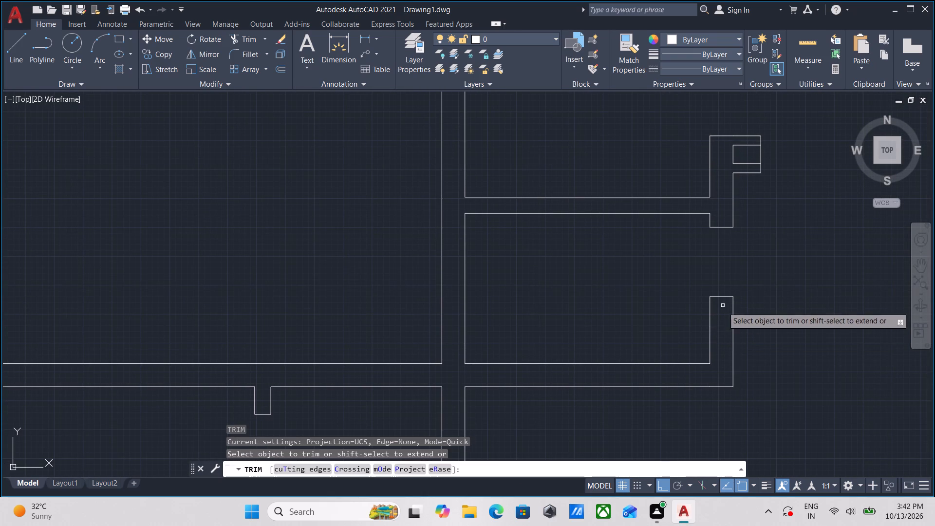
pyautogui.click(721, 308)
pyautogui.click(717, 217)
pyautogui.press('Escape')
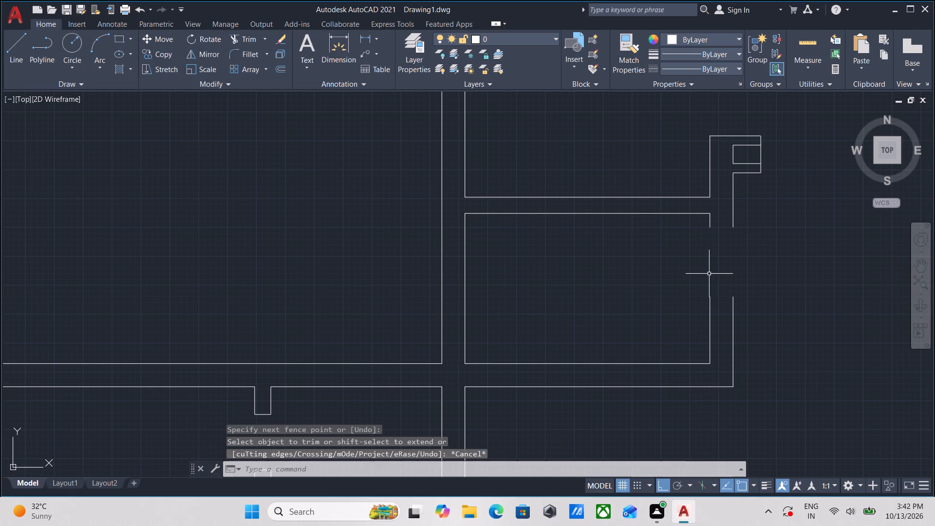
# Extend the inner and outer right wall lines upward across the opening to close the wall of this small room.
pyautogui.write('EX')
pyautogui.press('Return')
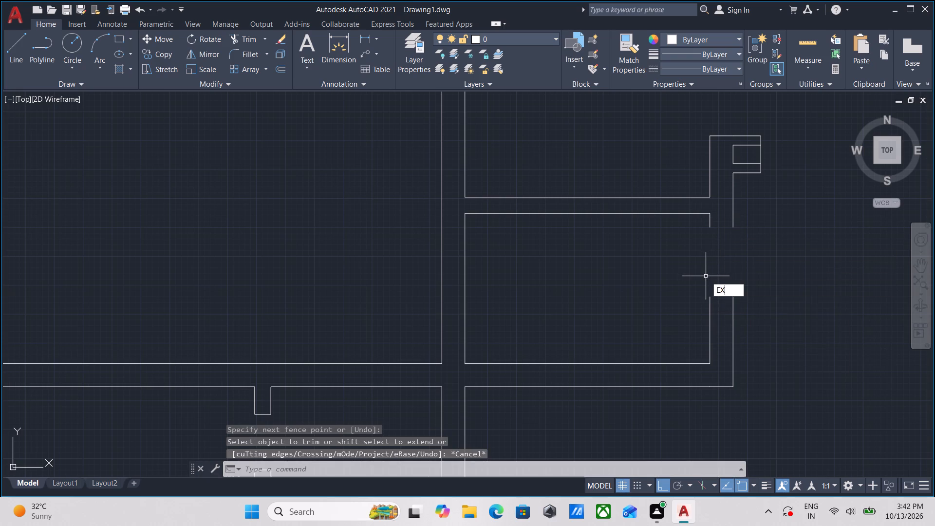
pyautogui.click(709, 314)
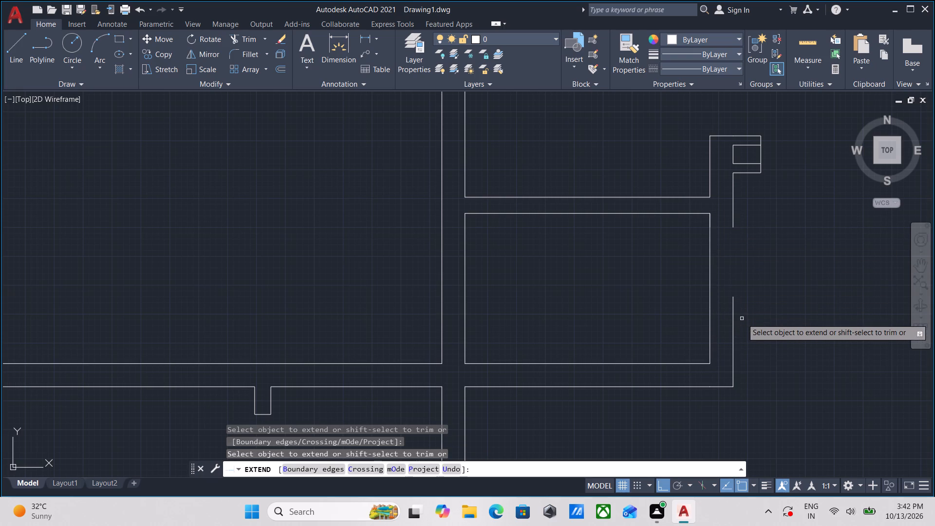
pyautogui.click(734, 308)
pyautogui.scroll(-1, 734, 308)
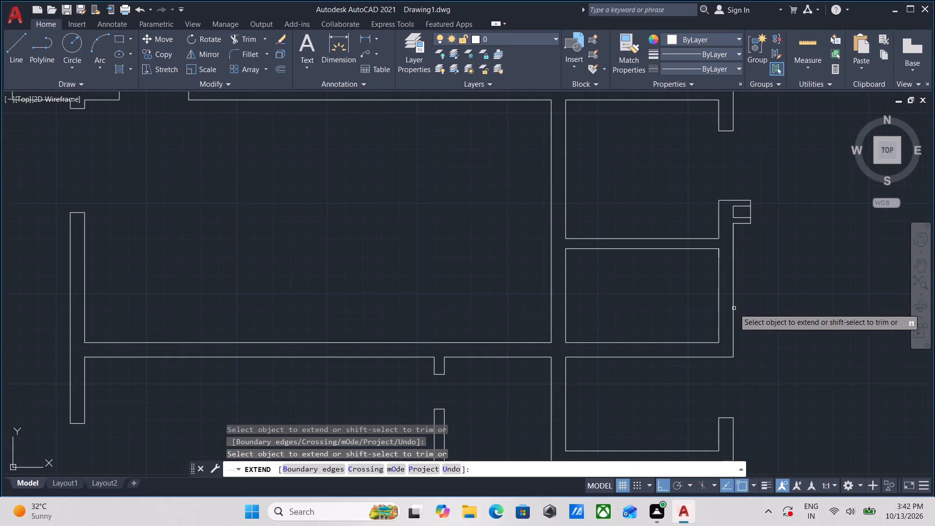
pyautogui.scroll(-1, 734, 308)
pyautogui.press('Escape')
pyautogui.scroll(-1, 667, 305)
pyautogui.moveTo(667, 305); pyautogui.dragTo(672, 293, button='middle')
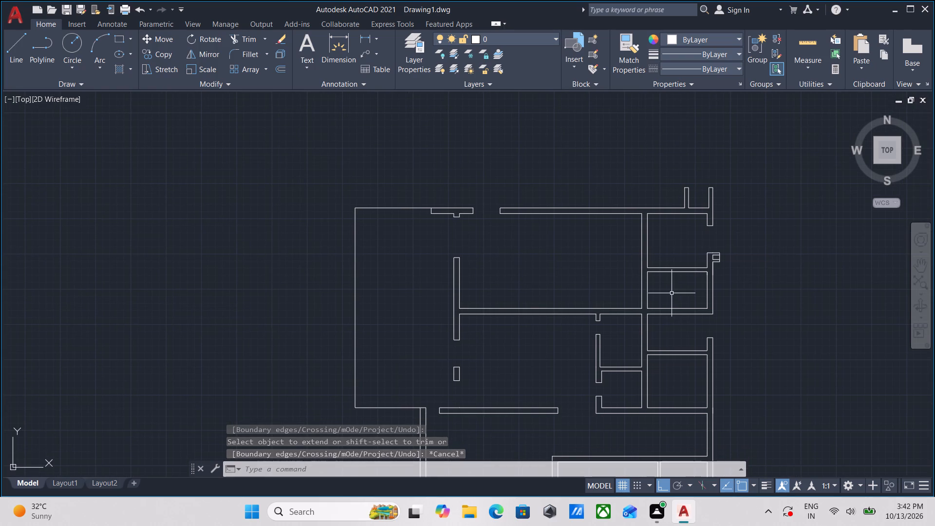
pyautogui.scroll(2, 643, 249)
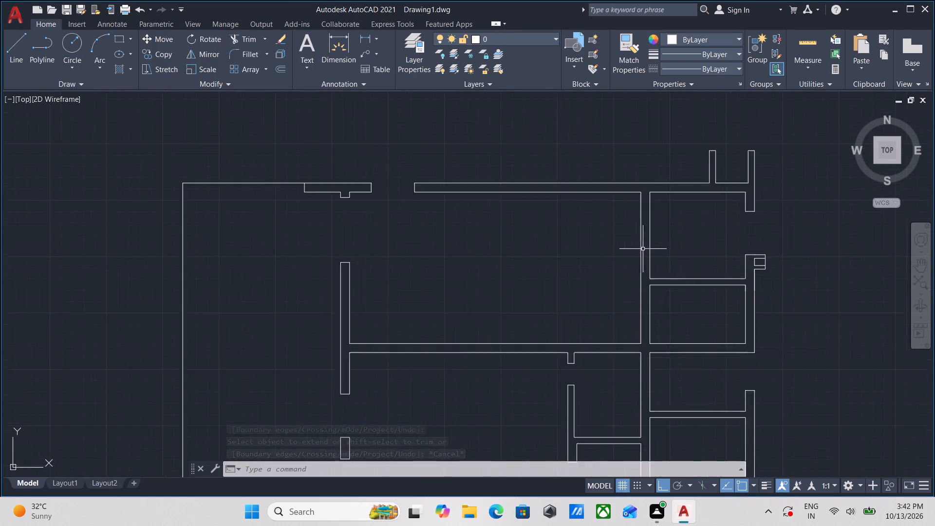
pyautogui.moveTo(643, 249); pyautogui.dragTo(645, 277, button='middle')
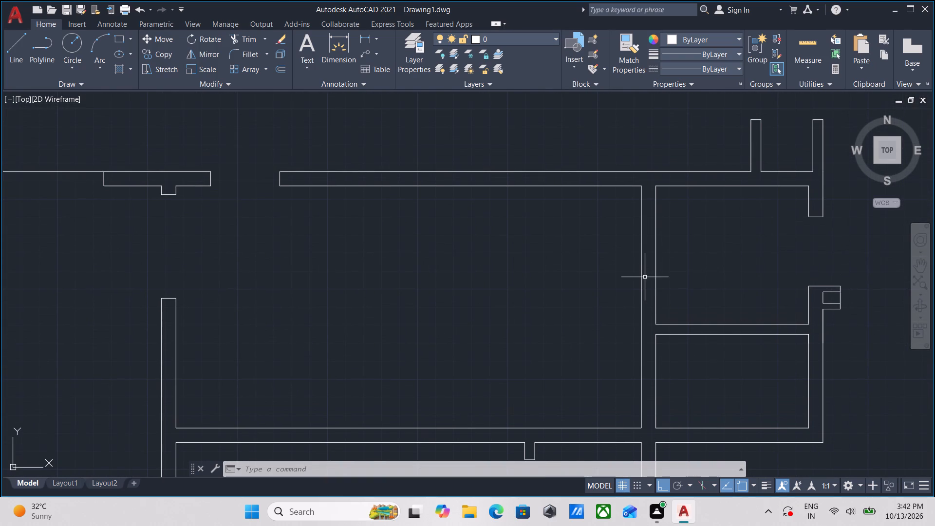
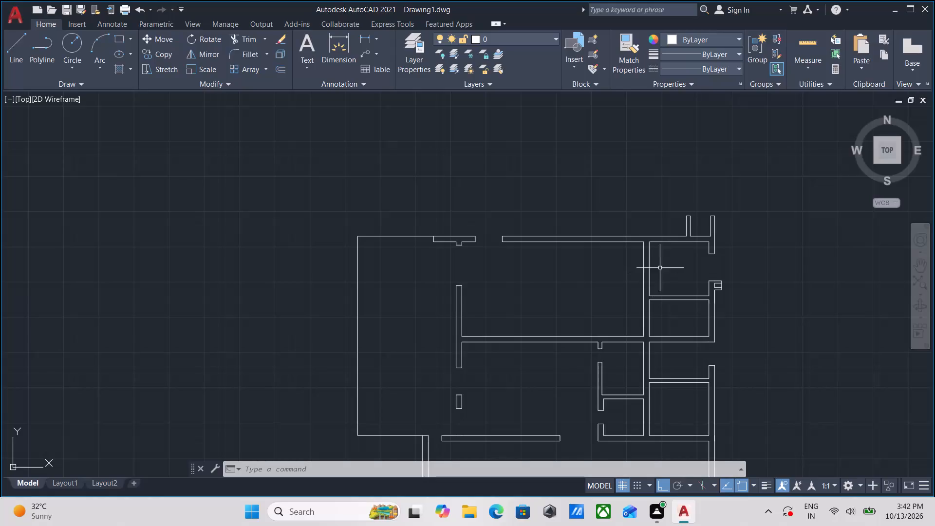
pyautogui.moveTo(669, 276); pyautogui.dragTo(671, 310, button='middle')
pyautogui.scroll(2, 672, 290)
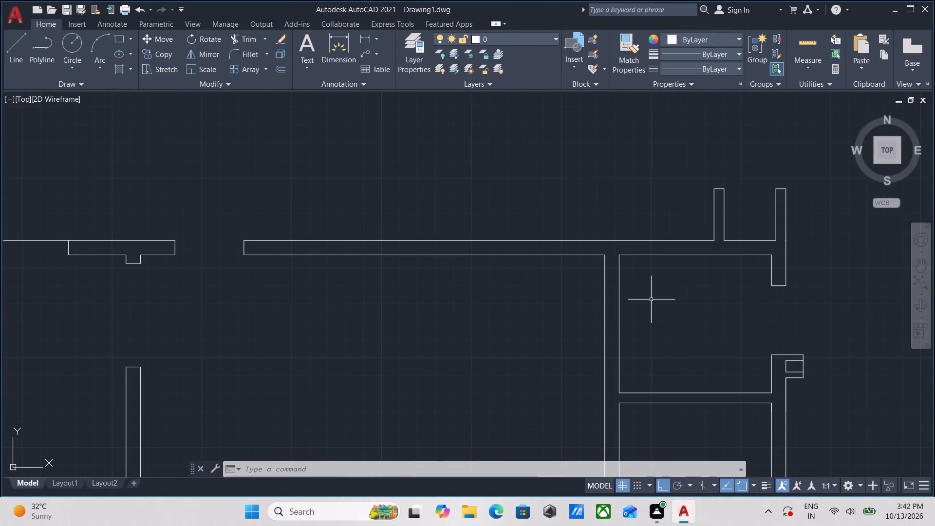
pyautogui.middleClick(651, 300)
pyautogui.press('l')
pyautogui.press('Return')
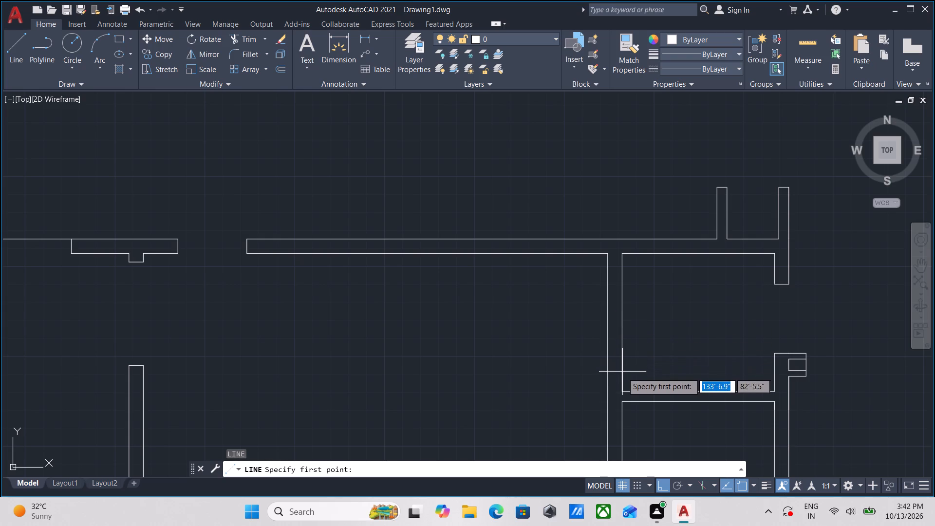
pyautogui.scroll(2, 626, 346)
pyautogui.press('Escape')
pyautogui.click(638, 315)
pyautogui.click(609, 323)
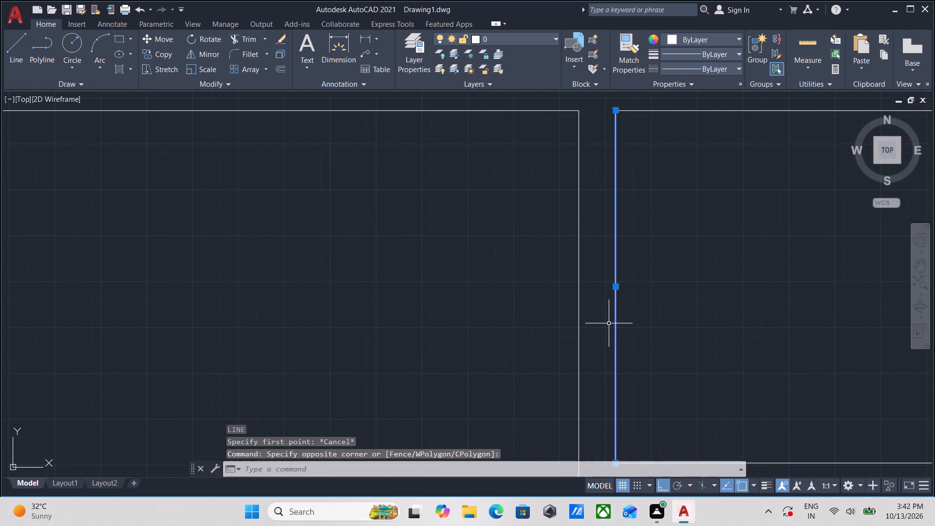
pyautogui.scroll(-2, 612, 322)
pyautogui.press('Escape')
# Draw a 10" line straight across the left wall of the upper-right room at the midpoint of its inner face.
pyautogui.press('l')
pyautogui.press('Return')
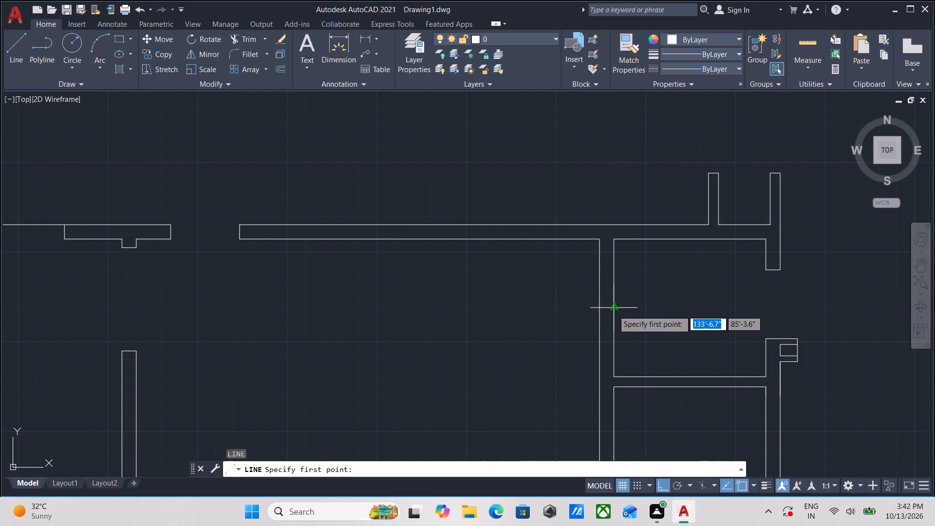
pyautogui.click(613, 310)
pyautogui.scroll(3, 595, 308)
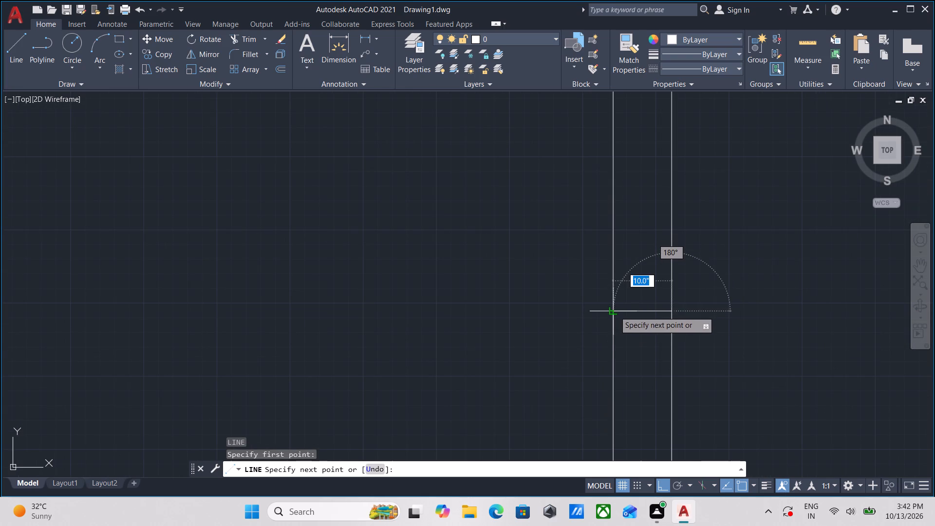
pyautogui.click(615, 312)
pyautogui.press('Escape')
# Offset this short cross line 1' upward and 1' downward to mark both sides of a door opening.
pyautogui.moveTo(643, 328); pyautogui.dragTo(643, 324)
pyautogui.click(637, 289)
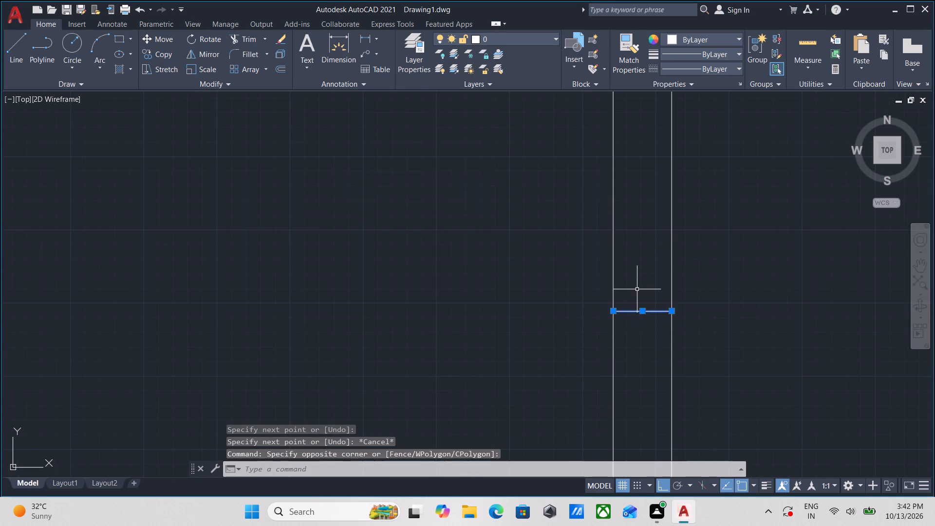
pyautogui.scroll(-1, 637, 289)
pyautogui.moveTo(639, 302); pyautogui.dragTo(642, 321, button='middle')
pyautogui.press('o')
pyautogui.press('Return')
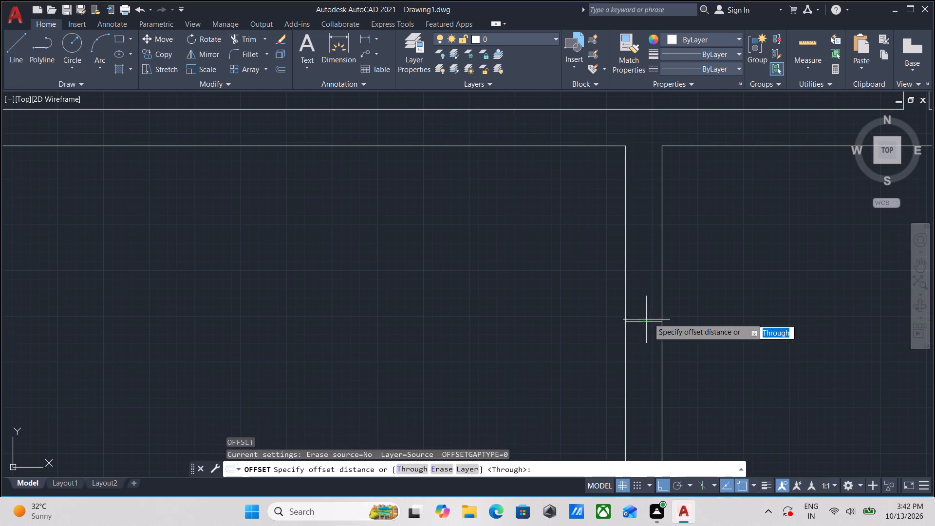
pyautogui.click(645, 321)
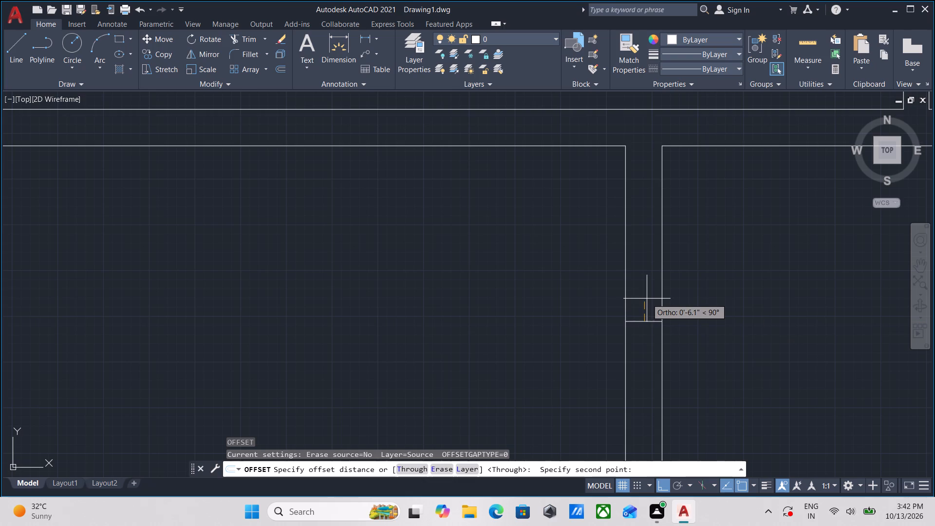
pyautogui.click(647, 298)
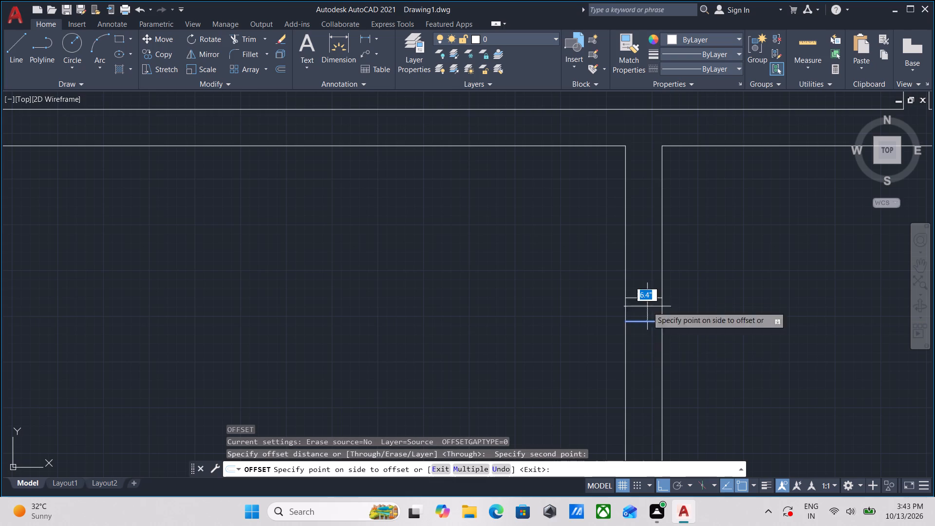
pyautogui.write("1'")
pyautogui.press('Return')
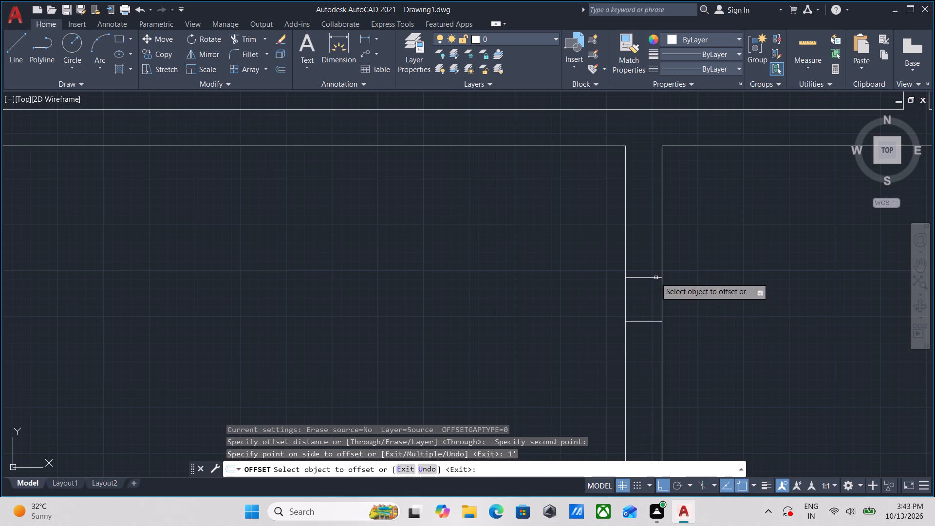
pyautogui.click(644, 322)
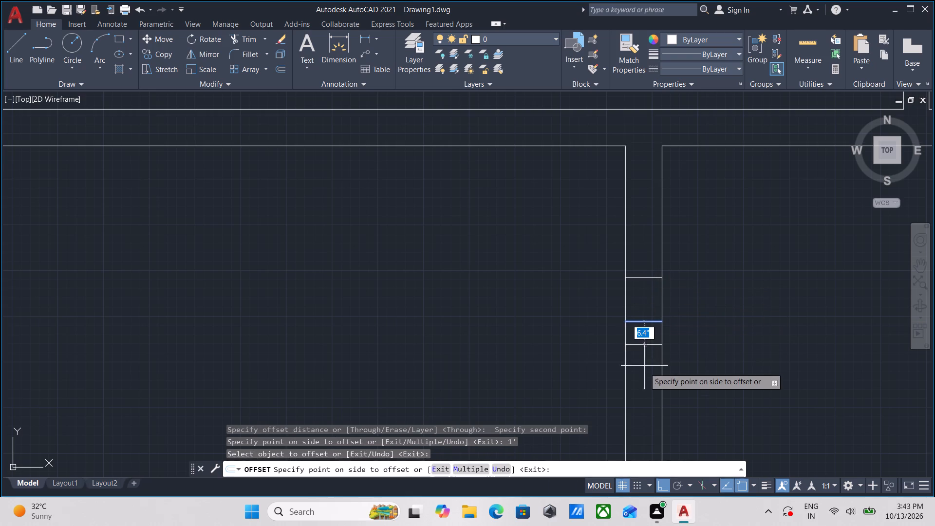
pyautogui.write("1'")
pyautogui.press('Return')
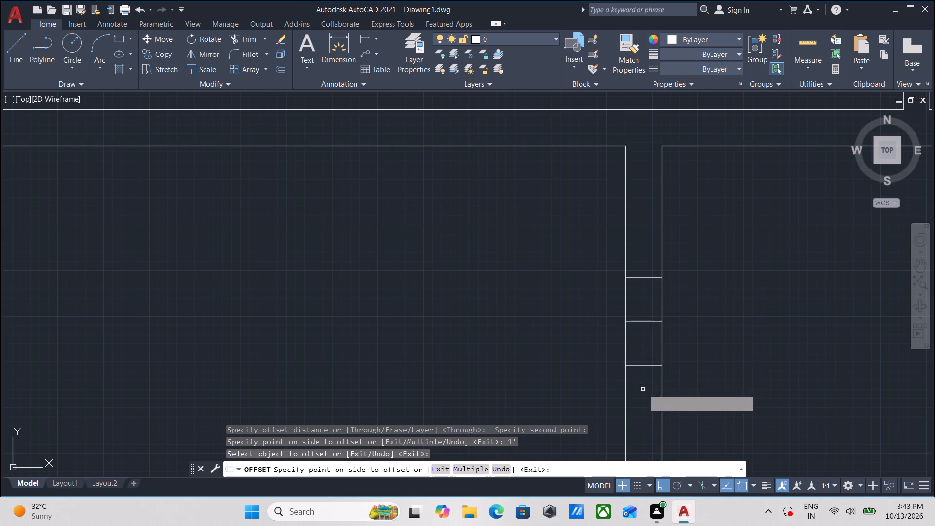
pyautogui.scroll(-4, 643, 389)
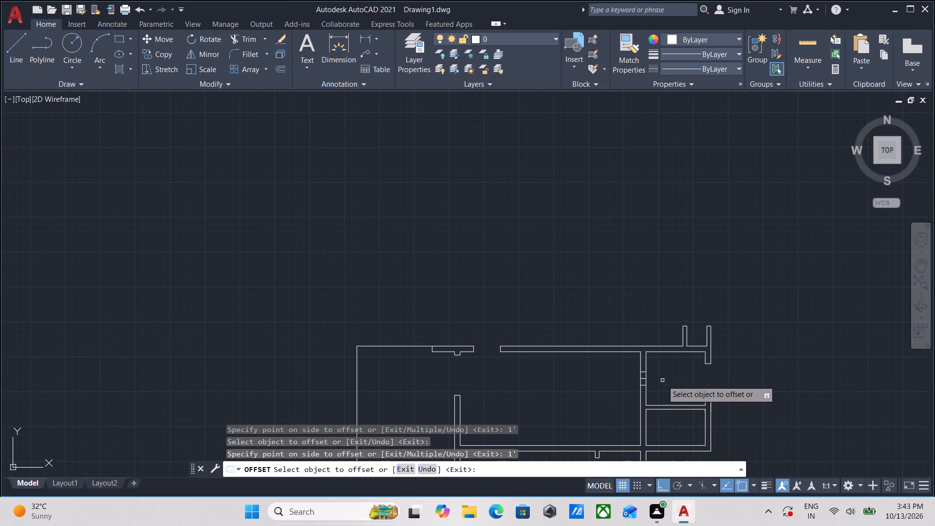
pyautogui.scroll(3, 649, 391)
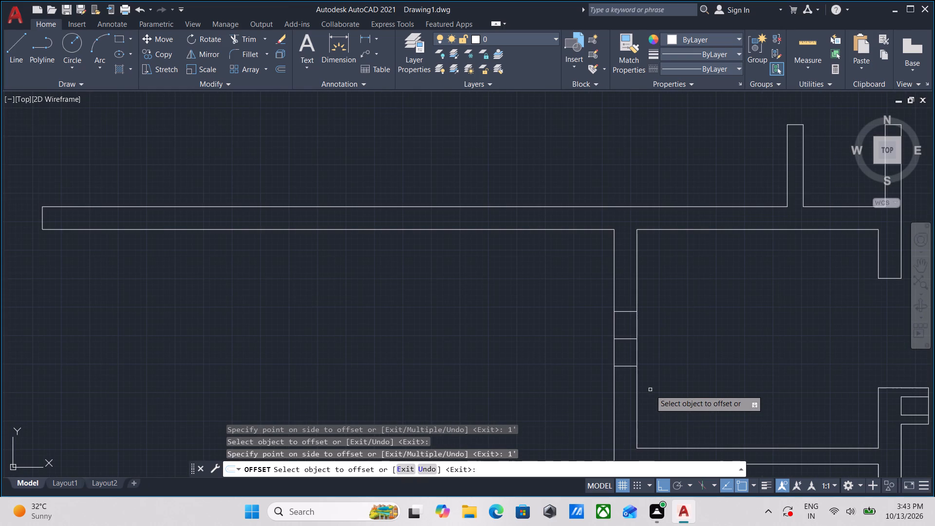
pyautogui.press('Escape')
# Trim both wall lines between the two outer cross lines and remove the middle cross line to open the doorway.
pyautogui.scroll(2, 650, 390)
pyautogui.moveTo(647, 378); pyautogui.dragTo(702, 413, button='middle')
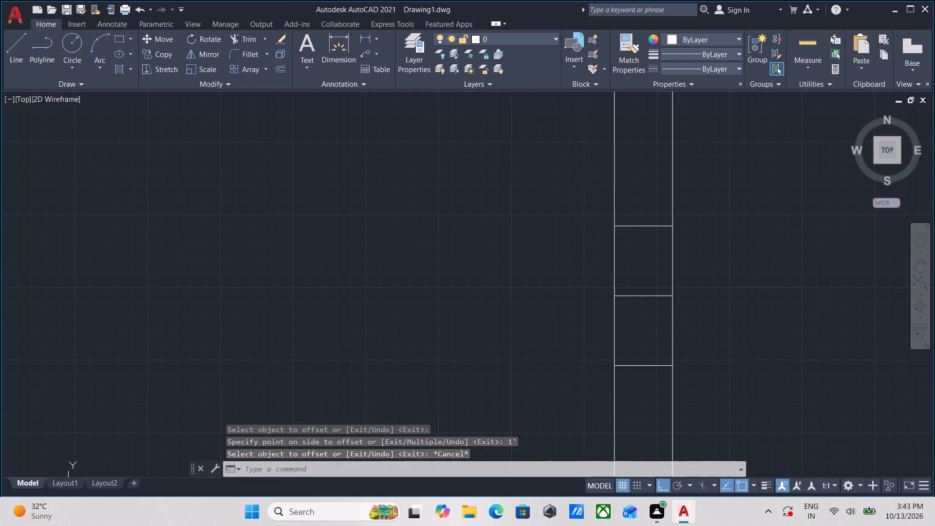
pyautogui.write('TR')
pyautogui.press('Return')
pyautogui.click(679, 320)
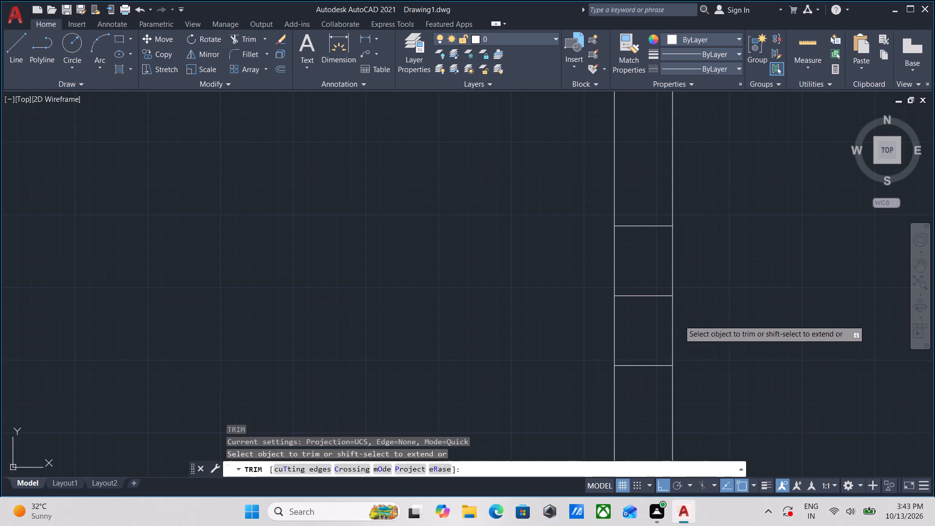
pyautogui.click(511, 325)
pyautogui.moveTo(711, 279); pyautogui.dragTo(705, 279)
pyautogui.click(524, 277)
pyautogui.moveTo(616, 318); pyautogui.dragTo(621, 315)
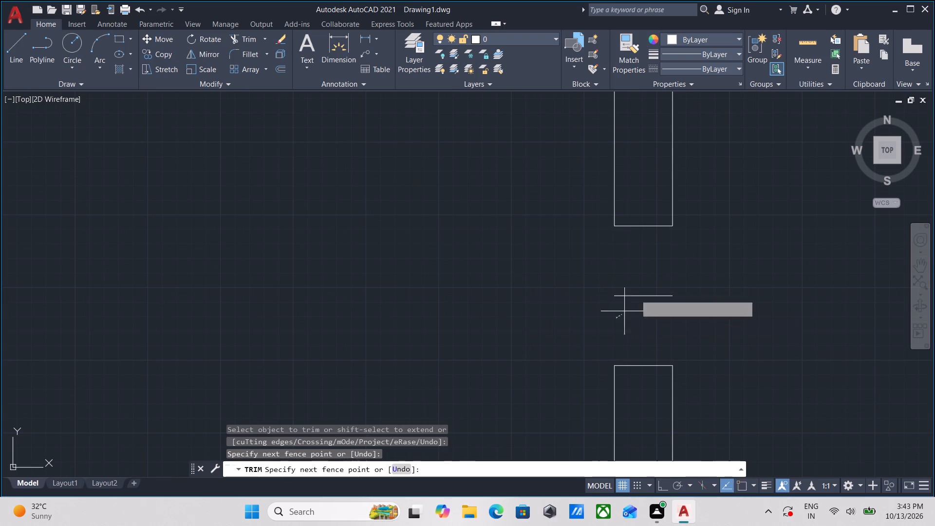
pyautogui.click(645, 271)
pyautogui.scroll(-4, 645, 271)
pyautogui.press('Escape')
pyautogui.scroll(-2, 679, 274)
pyautogui.moveTo(679, 275); pyautogui.dragTo(645, 258, button='middle')
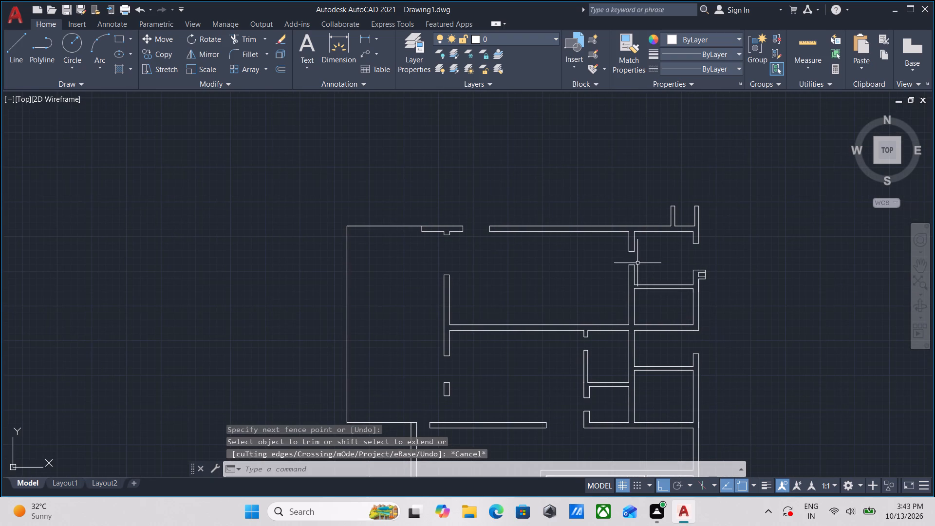
# Examine the whole floor plan, checking the rooms and the existing wall openings.
pyautogui.scroll(-1, 623, 334)
pyautogui.moveTo(623, 335); pyautogui.dragTo(627, 318, button='middle')
pyautogui.scroll(-2, 627, 318)
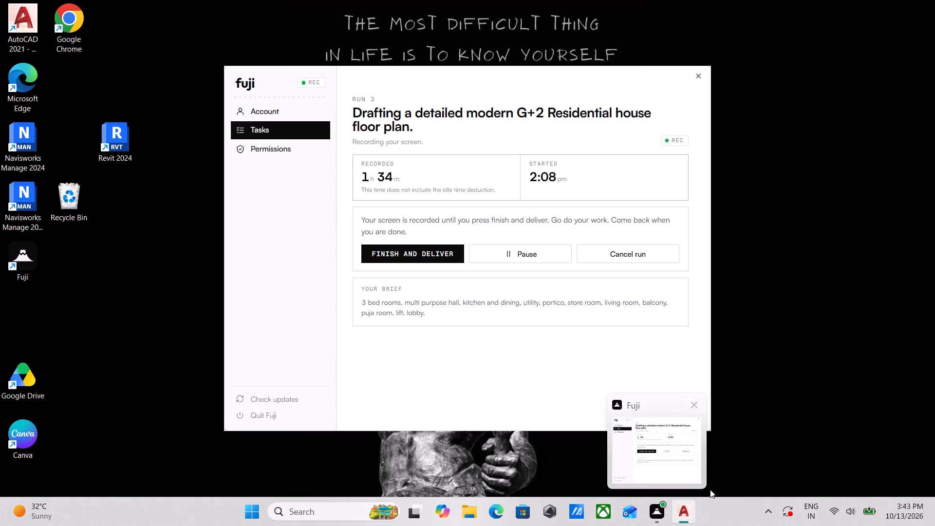
pyautogui.scroll(3, 655, 373)
pyautogui.scroll(2, 615, 282)
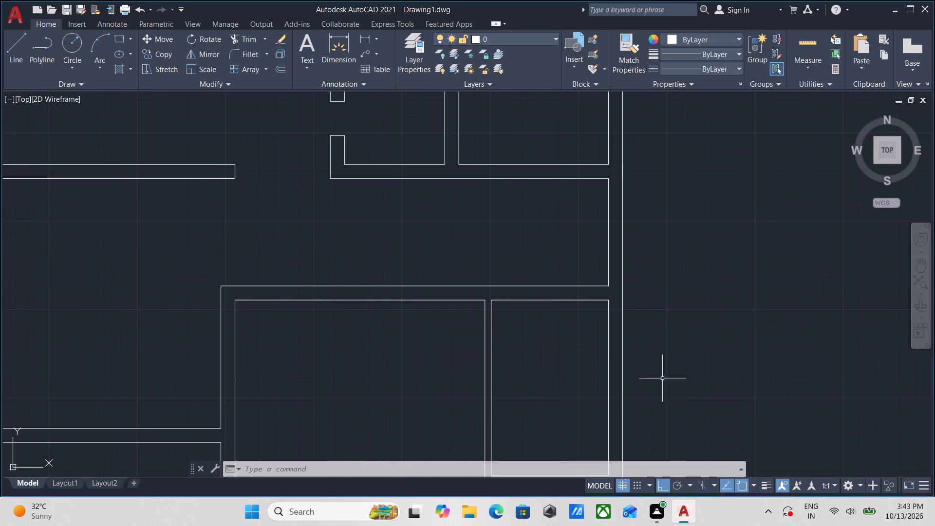
pyautogui.scroll(-2, 578, 336)
pyautogui.moveTo(572, 344); pyautogui.dragTo(596, 411, button='middle')
pyautogui.moveTo(597, 296); pyautogui.dragTo(585, 365, button='middle')
pyautogui.moveTo(515, 276); pyautogui.dragTo(519, 276, button='middle')
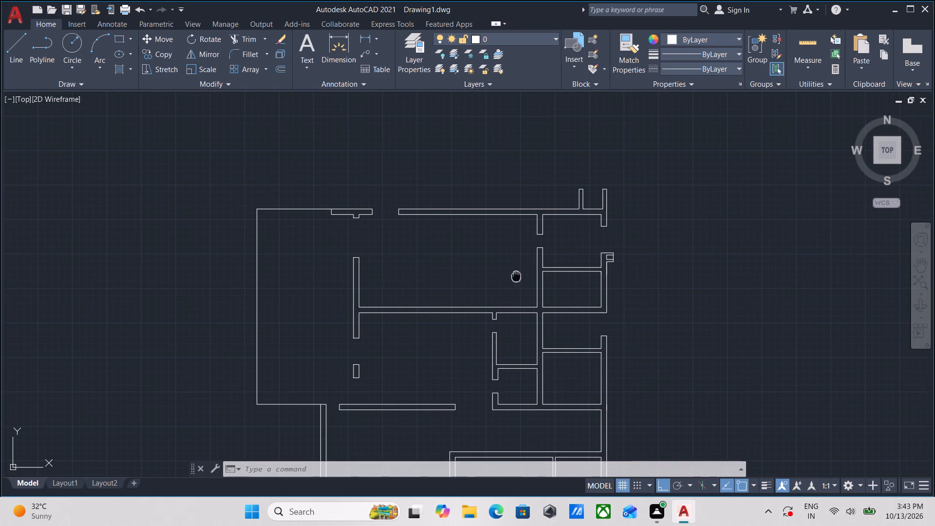
pyautogui.moveTo(519, 276); pyautogui.dragTo(583, 270, button='middle')
pyautogui.scroll(-1, 650, 329)
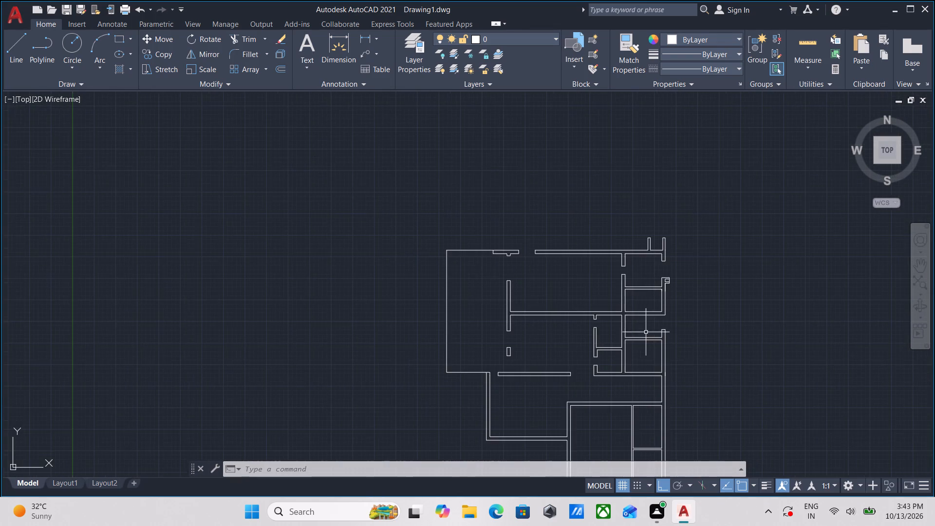
pyautogui.moveTo(646, 332); pyautogui.dragTo(663, 243, button='middle')
pyautogui.scroll(1, 662, 283)
pyautogui.moveTo(686, 250); pyautogui.dragTo(633, 303, button='middle')
pyautogui.scroll(-1, 634, 302)
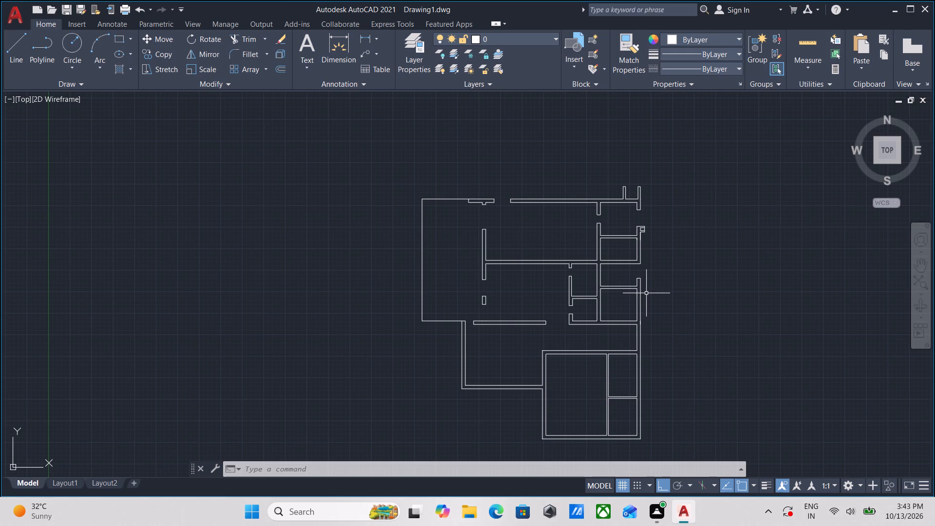
# Draw a short horizontal line across the left wall of the small room below, starting at its upper-left inner corner.
pyautogui.scroll(2, 603, 242)
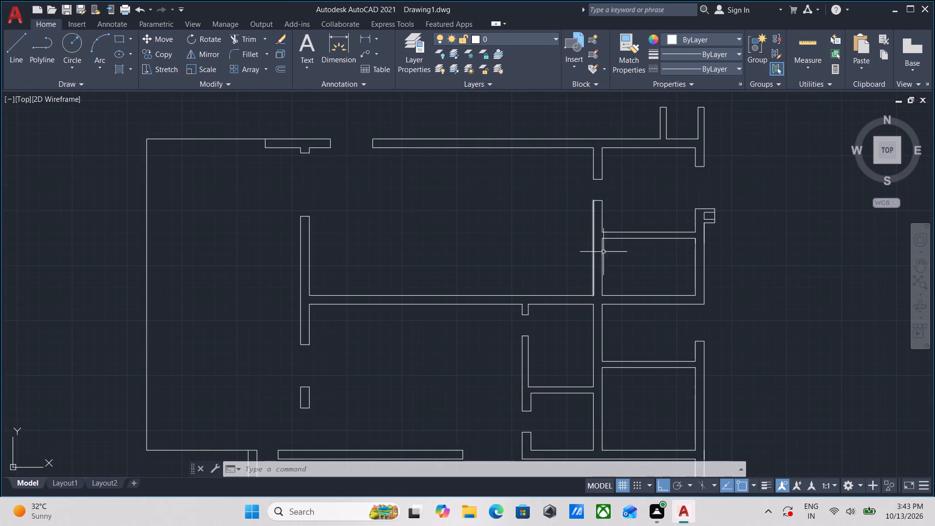
pyautogui.moveTo(606, 255); pyautogui.dragTo(607, 273, button='middle')
pyautogui.press('l')
pyautogui.press('Return')
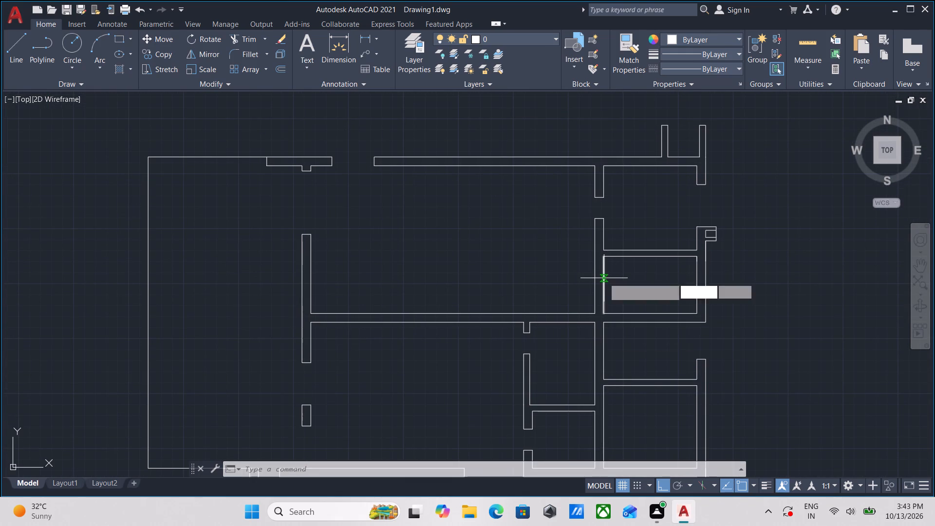
pyautogui.scroll(2, 604, 278)
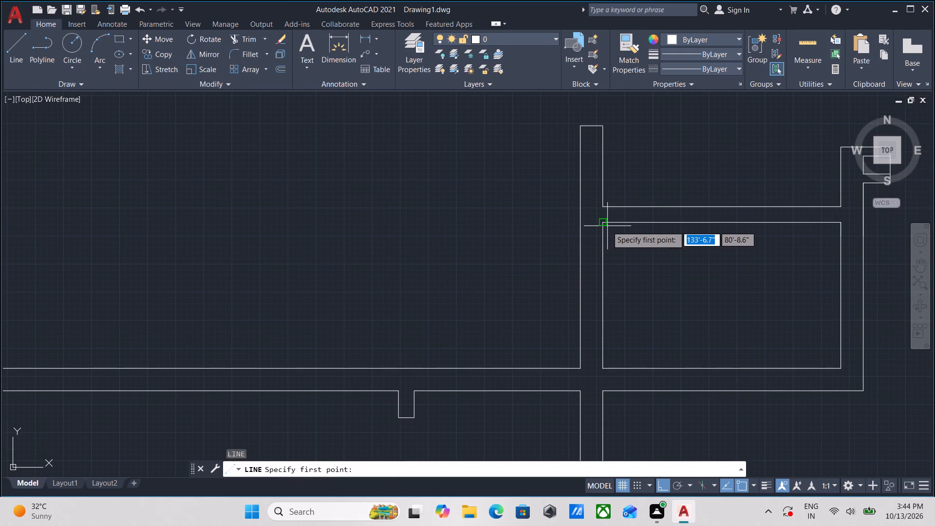
pyautogui.click(606, 226)
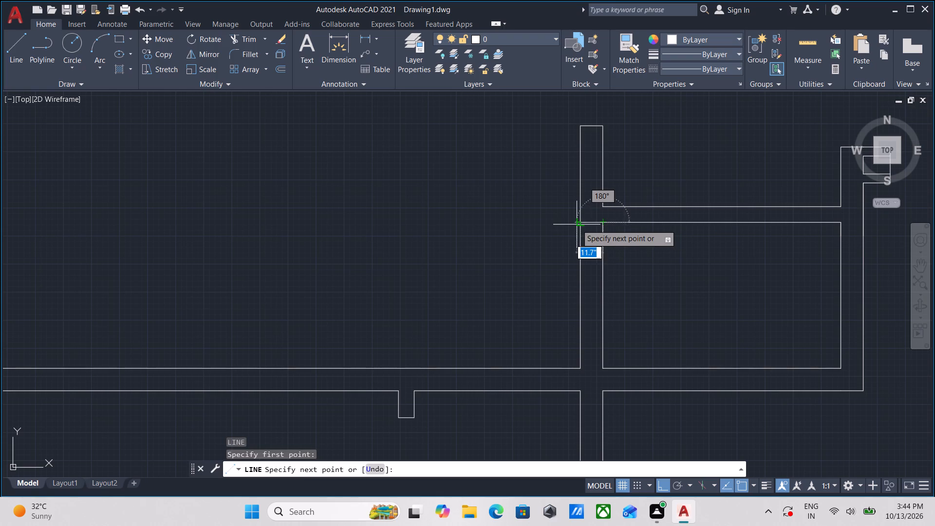
pyautogui.click(577, 224)
pyautogui.press('Escape')
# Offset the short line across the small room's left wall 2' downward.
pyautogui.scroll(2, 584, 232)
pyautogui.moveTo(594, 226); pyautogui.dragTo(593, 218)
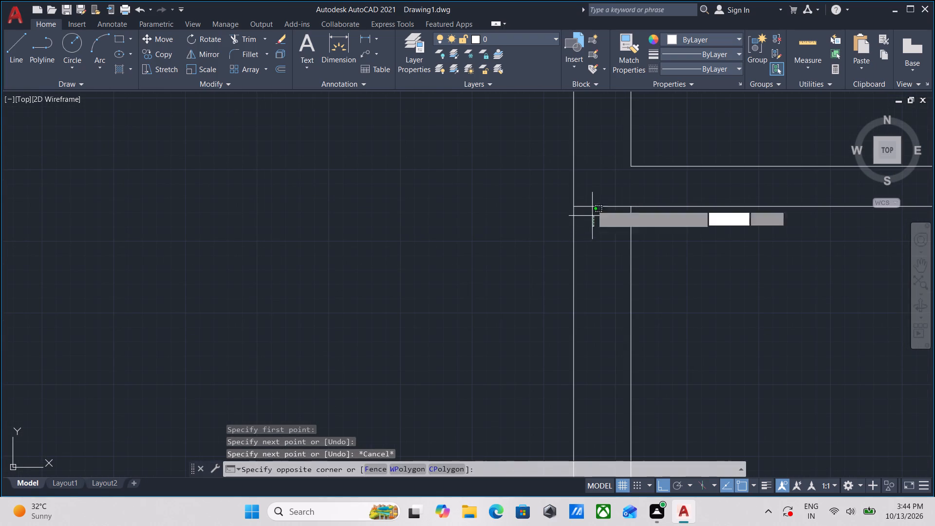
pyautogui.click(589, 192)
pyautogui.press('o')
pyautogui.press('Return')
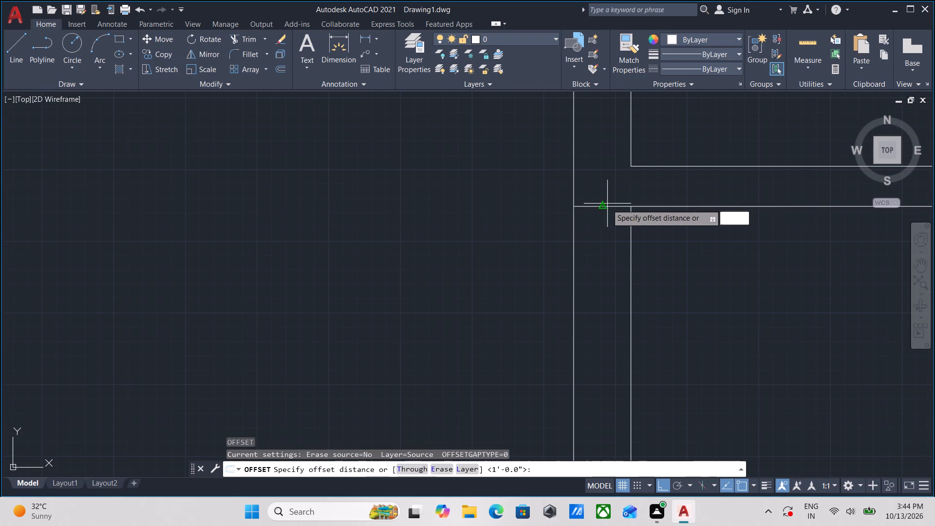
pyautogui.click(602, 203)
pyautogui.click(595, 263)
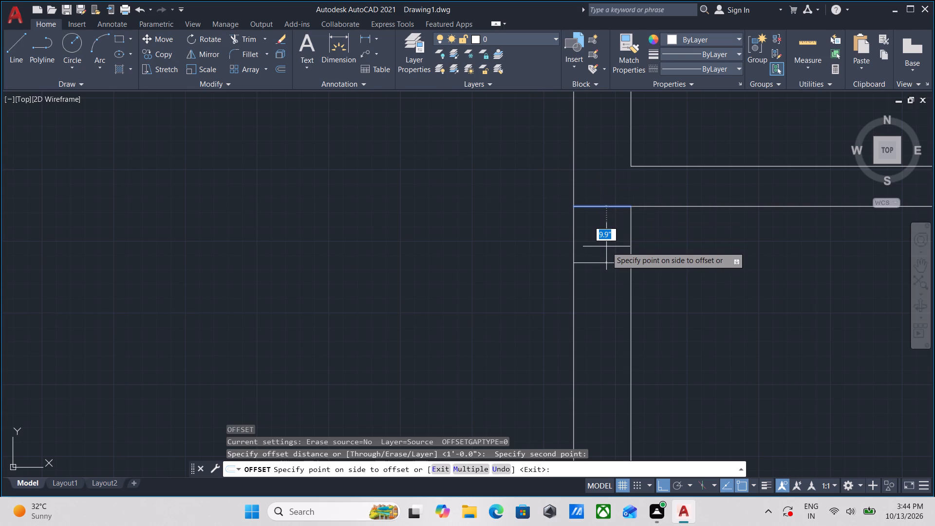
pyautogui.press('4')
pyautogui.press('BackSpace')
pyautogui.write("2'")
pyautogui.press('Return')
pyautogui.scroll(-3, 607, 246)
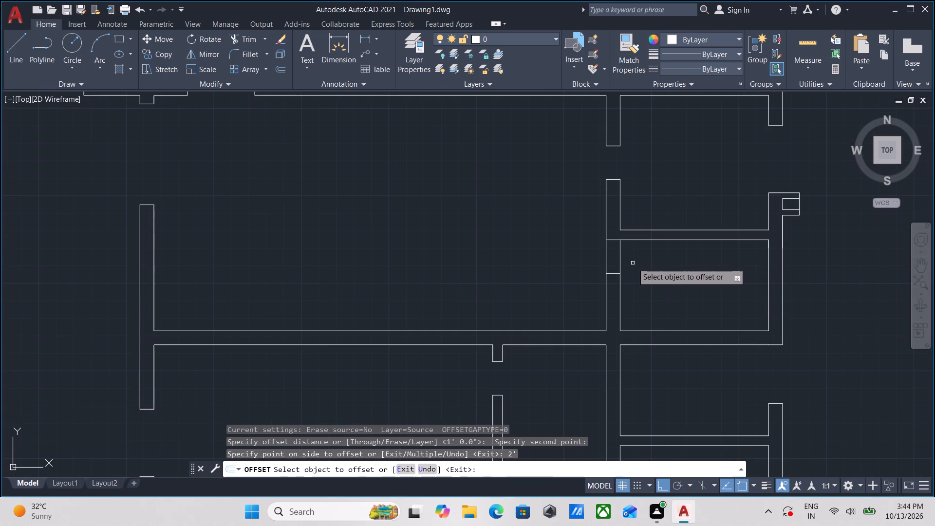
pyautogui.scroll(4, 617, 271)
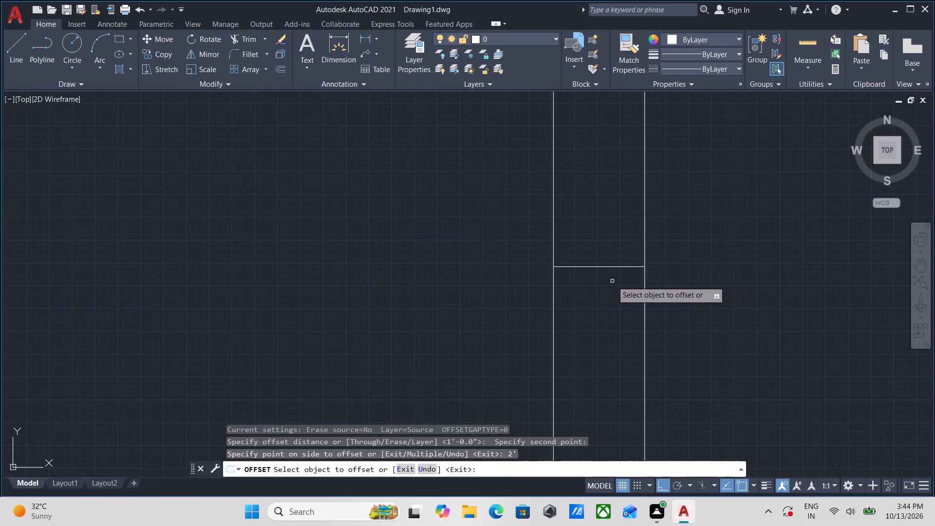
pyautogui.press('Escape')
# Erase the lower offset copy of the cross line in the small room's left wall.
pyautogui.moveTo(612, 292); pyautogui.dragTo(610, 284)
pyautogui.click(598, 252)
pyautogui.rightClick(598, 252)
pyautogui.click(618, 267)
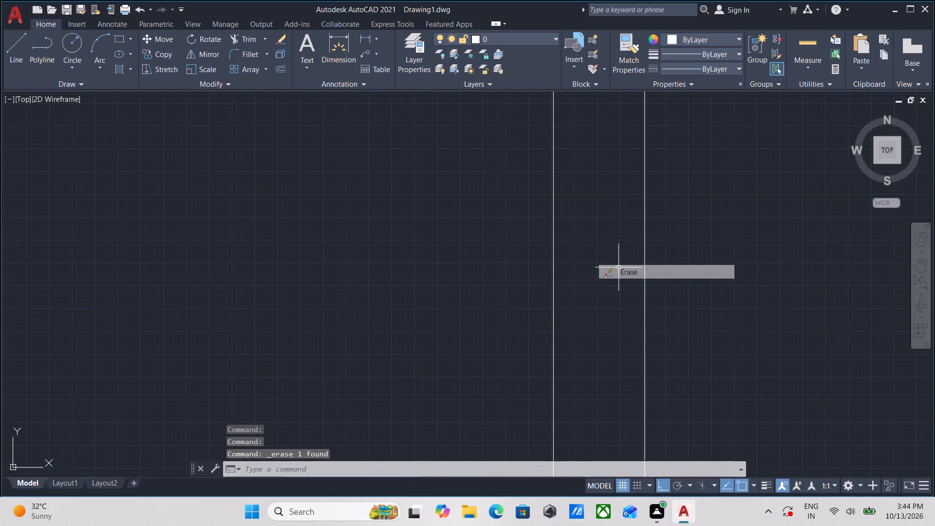
# Offset the short cross line in the small room's left wall 2'6" downward.
pyautogui.scroll(-1, 605, 272)
pyautogui.moveTo(608, 285); pyautogui.dragTo(627, 408, button='middle')
pyautogui.moveTo(627, 270); pyautogui.dragTo(624, 261)
pyautogui.click(611, 235)
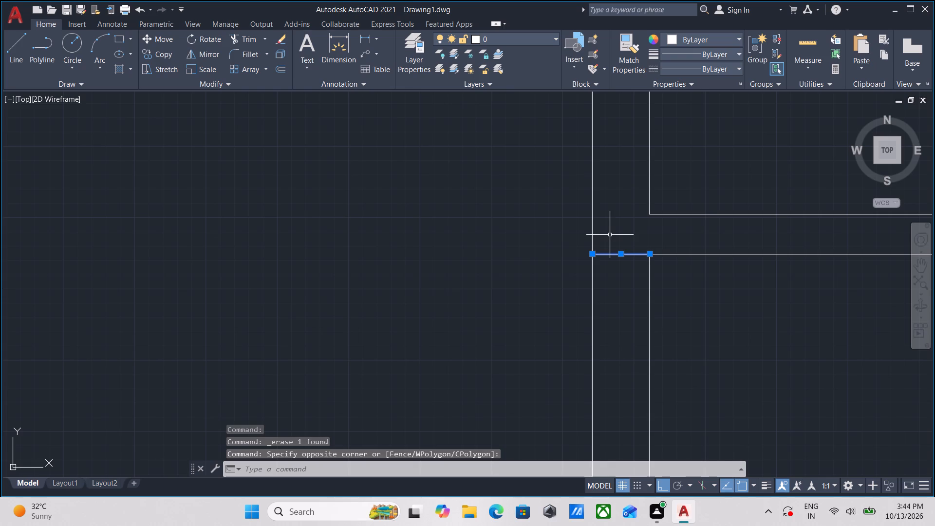
pyautogui.press('o')
pyautogui.press('Return')
pyautogui.click(620, 254)
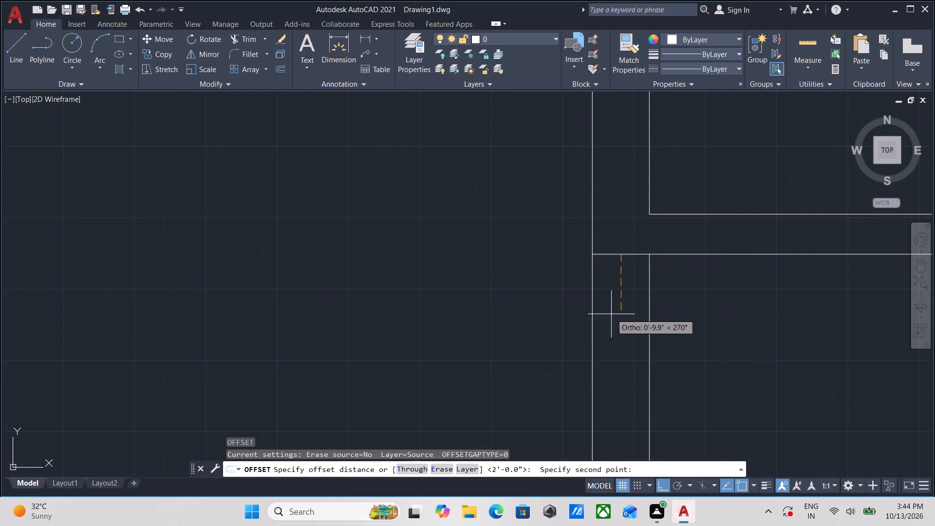
pyautogui.click(611, 314)
pyautogui.write("2'6")
pyautogui.hotkey('shift', '"')
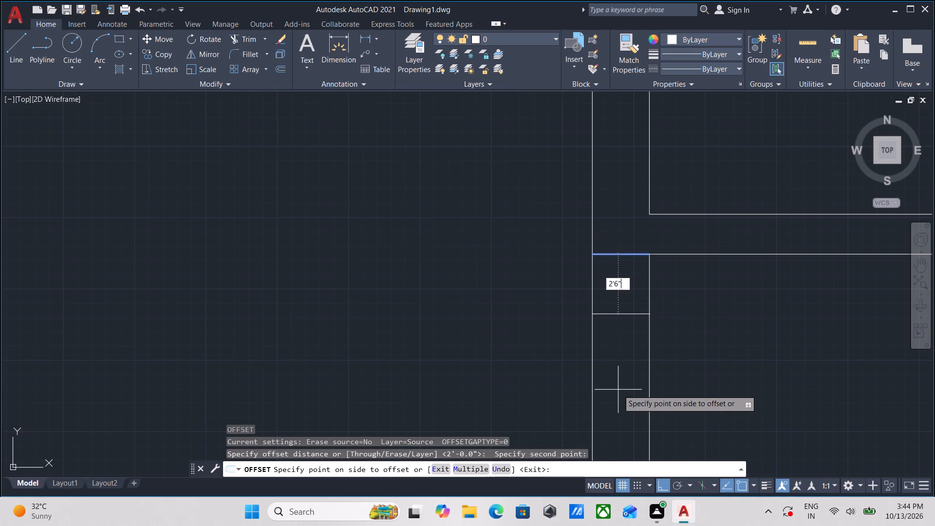
pyautogui.press('Return')
pyautogui.scroll(-2, 636, 381)
pyautogui.press('Escape')
# Trim both faces of the small room's left wall between the two cross lines to cut the 2'6" opening.
pyautogui.moveTo(678, 376); pyautogui.dragTo(689, 352, button='middle')
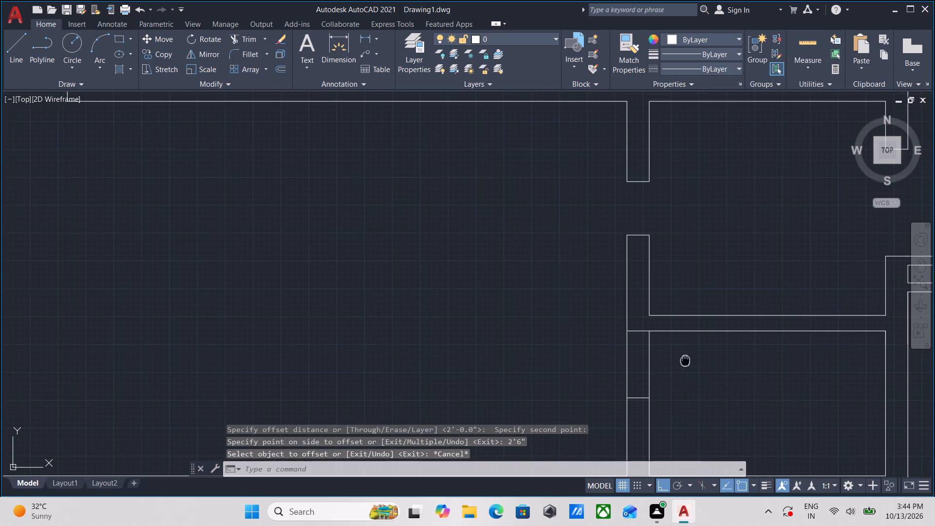
pyautogui.moveTo(689, 352); pyautogui.dragTo(706, 322, button='middle')
pyautogui.write('TR')
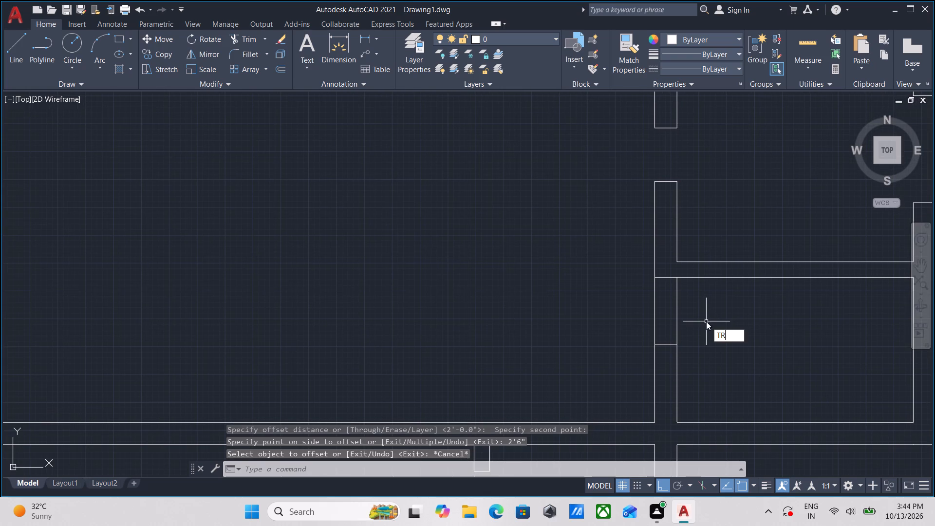
pyautogui.press('Return')
pyautogui.click(692, 307)
pyautogui.click(588, 308)
pyautogui.scroll(-2, 607, 307)
pyautogui.press('Escape')
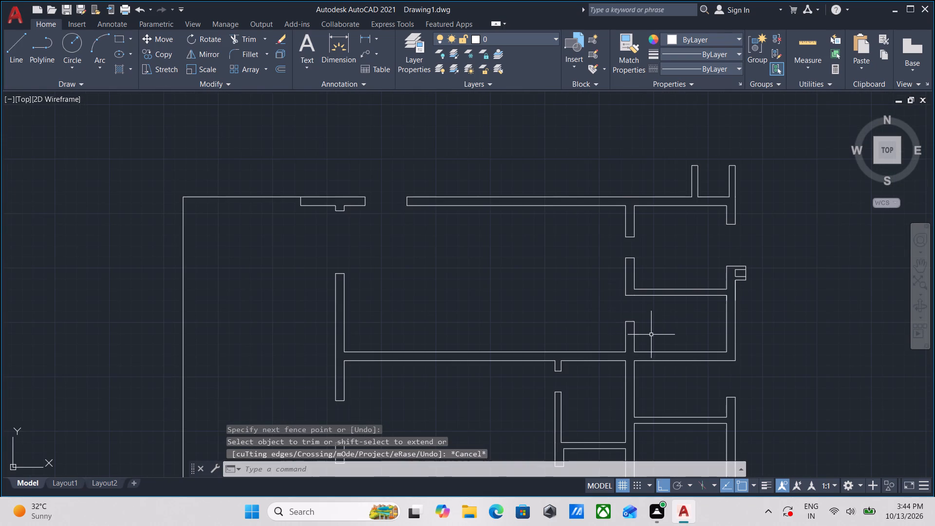
# Draw a short horizontal line across the outer right wall from the upper-right inner corner of the room below its existing opening.
pyautogui.moveTo(651, 336); pyautogui.dragTo(669, 309, button='middle')
pyautogui.moveTo(709, 378); pyautogui.dragTo(718, 308, button='middle')
pyautogui.moveTo(735, 364); pyautogui.dragTo(723, 339, button='middle')
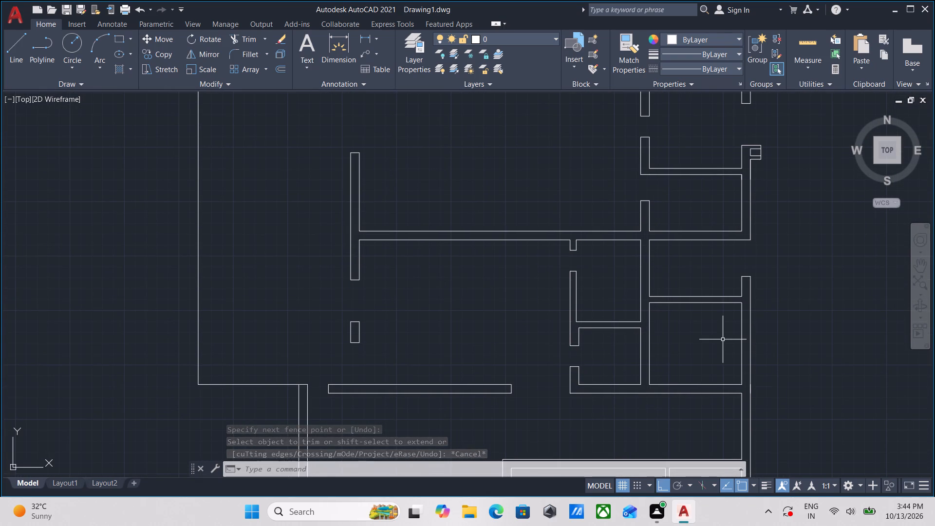
pyautogui.press('l')
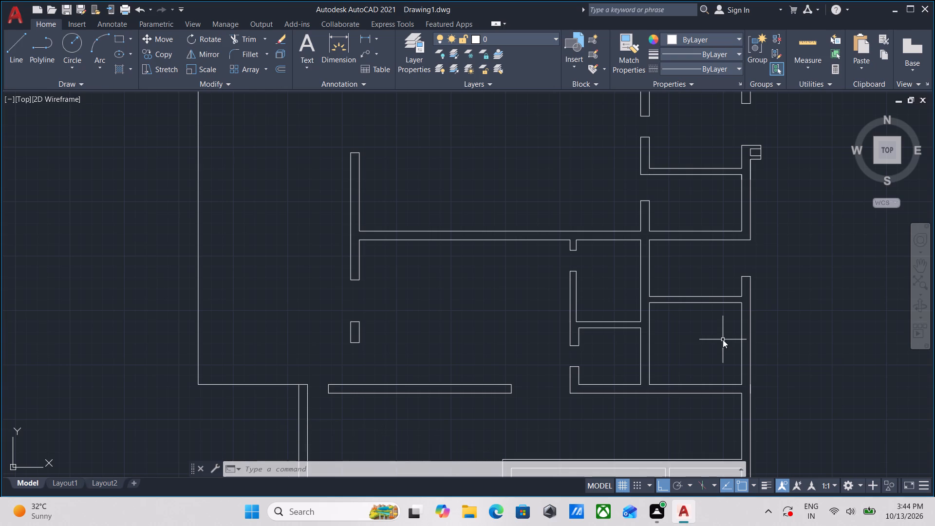
pyautogui.press('Return')
pyautogui.scroll(2, 735, 322)
pyautogui.click(752, 278)
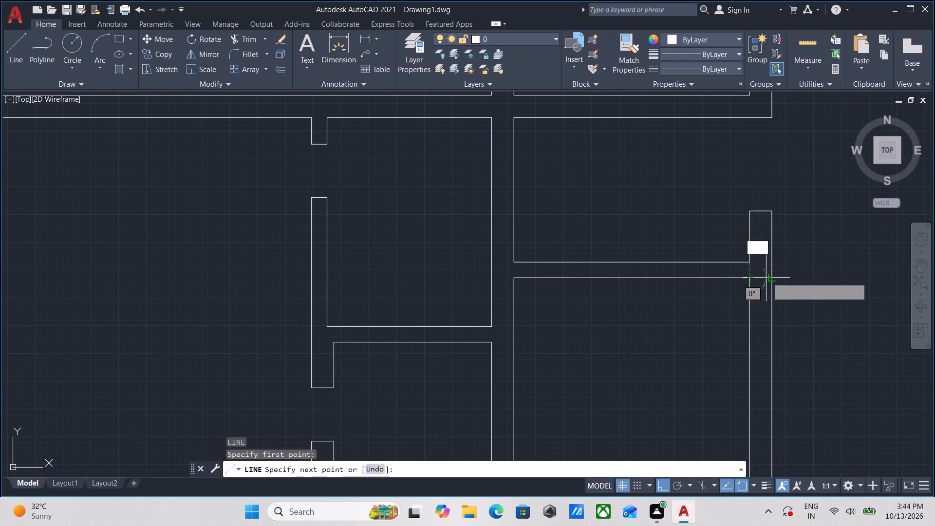
pyautogui.click(771, 278)
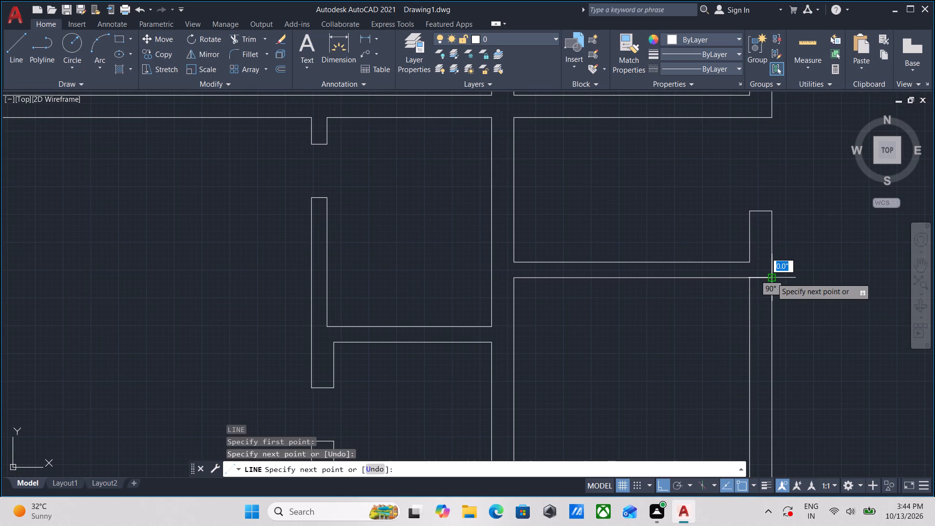
pyautogui.scroll(2, 771, 278)
pyautogui.press('Escape')
# Offset the new cross line in the outer right wall 2'6" downward.
pyautogui.moveTo(759, 290); pyautogui.dragTo(755, 279)
pyautogui.click(728, 241)
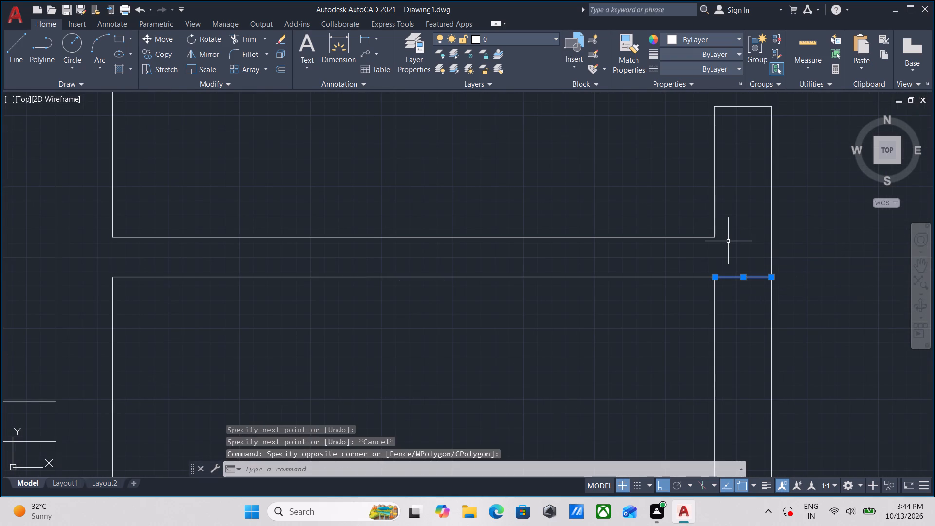
pyautogui.press('o')
pyautogui.press('Return')
pyautogui.click(740, 274)
pyautogui.click(747, 333)
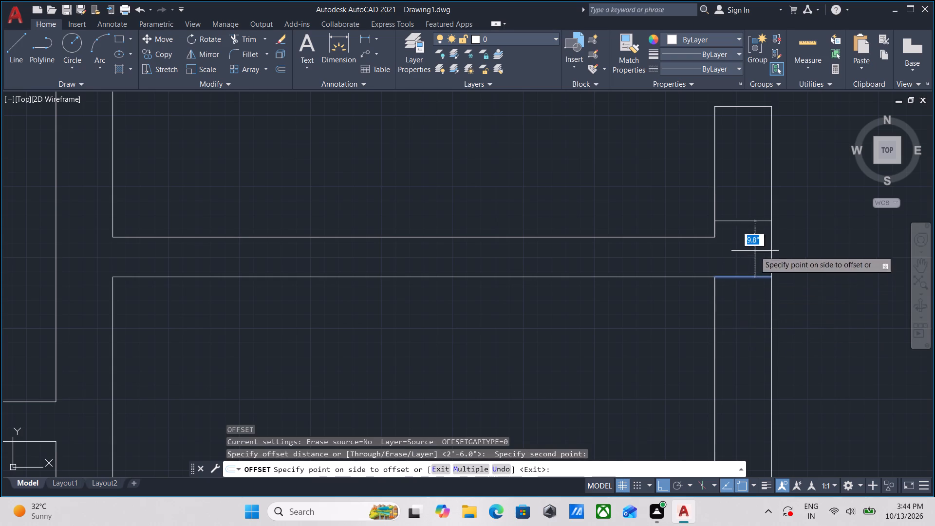
pyautogui.write("2'6")
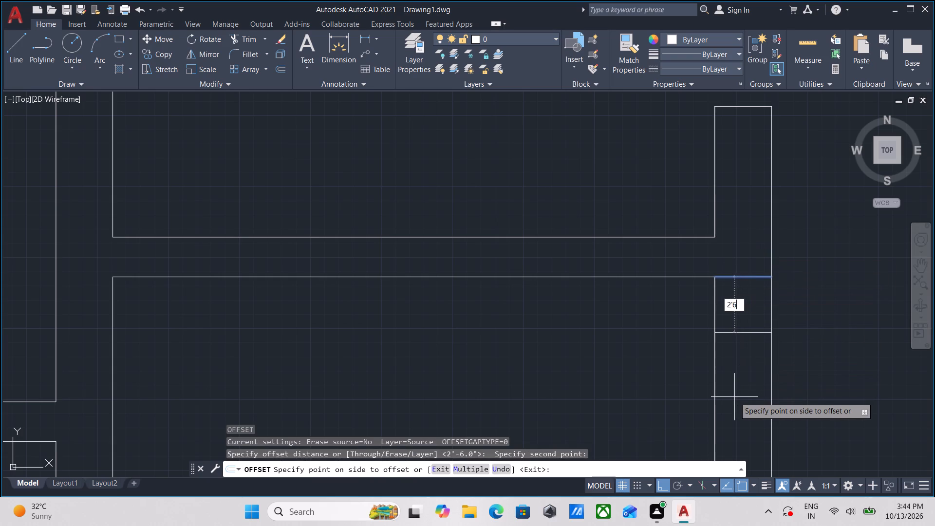
pyautogui.press('Return')
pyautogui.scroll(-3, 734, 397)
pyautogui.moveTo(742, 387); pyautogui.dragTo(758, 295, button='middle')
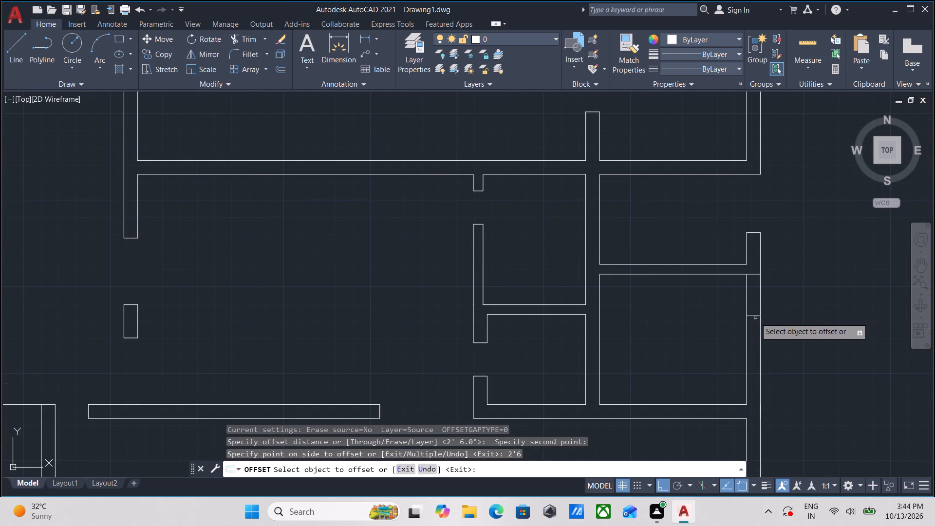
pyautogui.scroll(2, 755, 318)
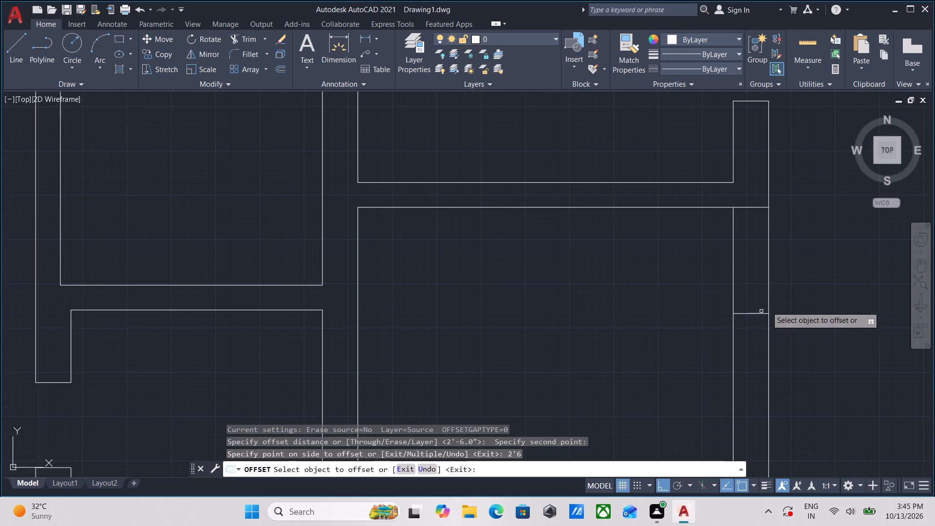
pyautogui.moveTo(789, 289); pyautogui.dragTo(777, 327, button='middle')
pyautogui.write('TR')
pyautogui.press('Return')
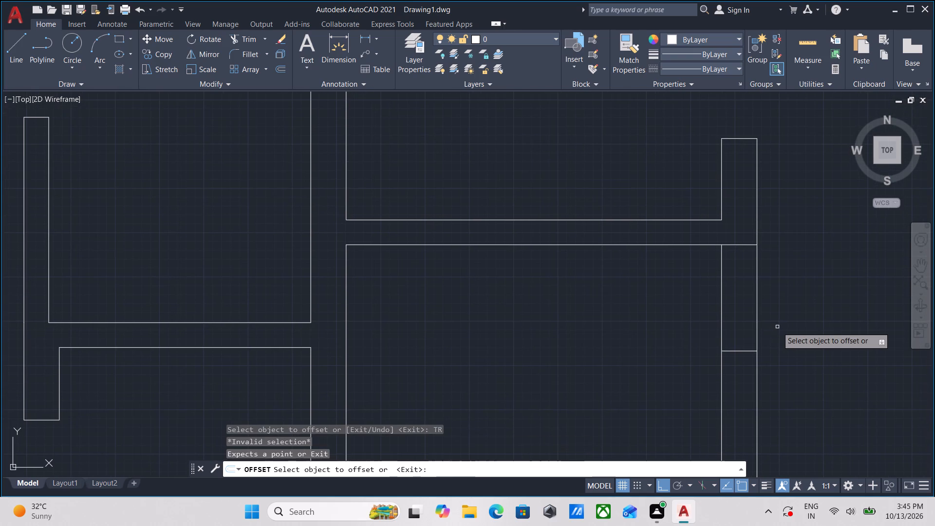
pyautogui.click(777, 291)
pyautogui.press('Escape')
# Trim both faces of the outer right wall between the two cross lines to cut the 2'6" opening.
pyautogui.scroll(-1, 713, 297)
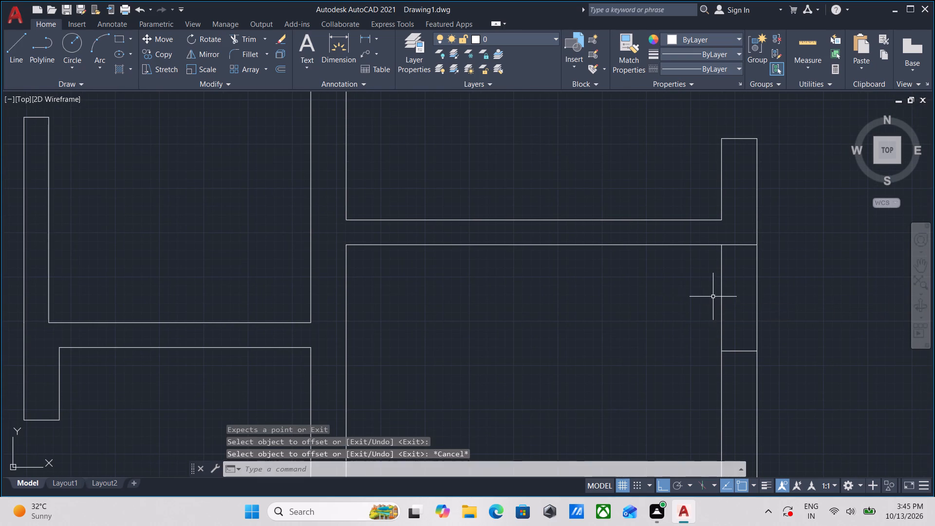
pyautogui.moveTo(713, 297); pyautogui.dragTo(692, 319, button='middle')
pyautogui.write('TR')
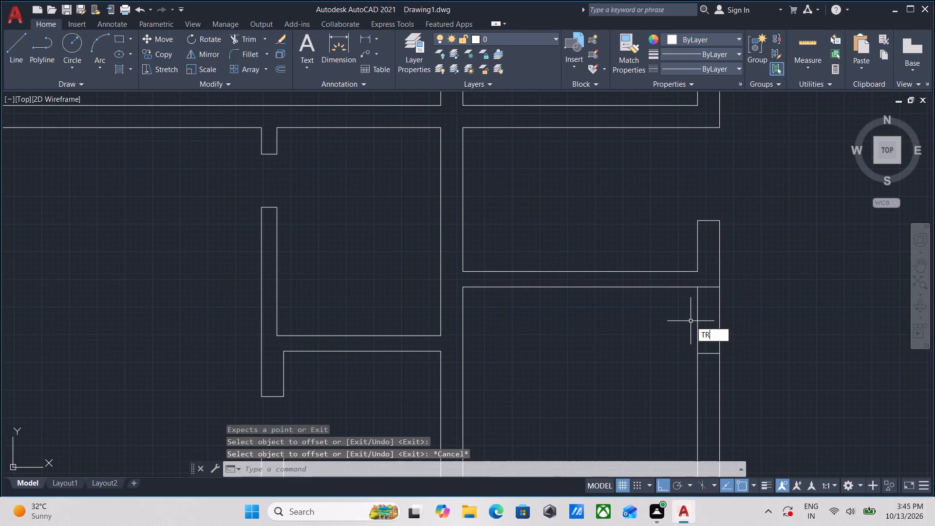
pyautogui.press('Return')
pyautogui.click(734, 318)
pyautogui.click(641, 324)
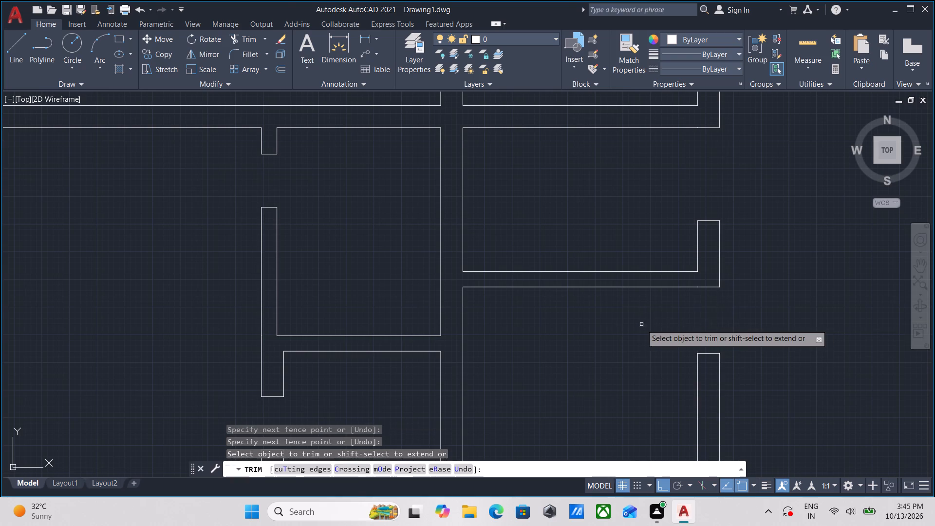
# Draw a short horizontal line across the outer right wall at the upper-right inner corner of the passage below that room.
pyautogui.scroll(-2, 665, 323)
pyautogui.moveTo(665, 323); pyautogui.dragTo(685, 293, button='middle')
pyautogui.scroll(-2, 702, 303)
pyautogui.moveTo(720, 295); pyautogui.dragTo(726, 292, button='middle')
pyautogui.scroll(1, 742, 313)
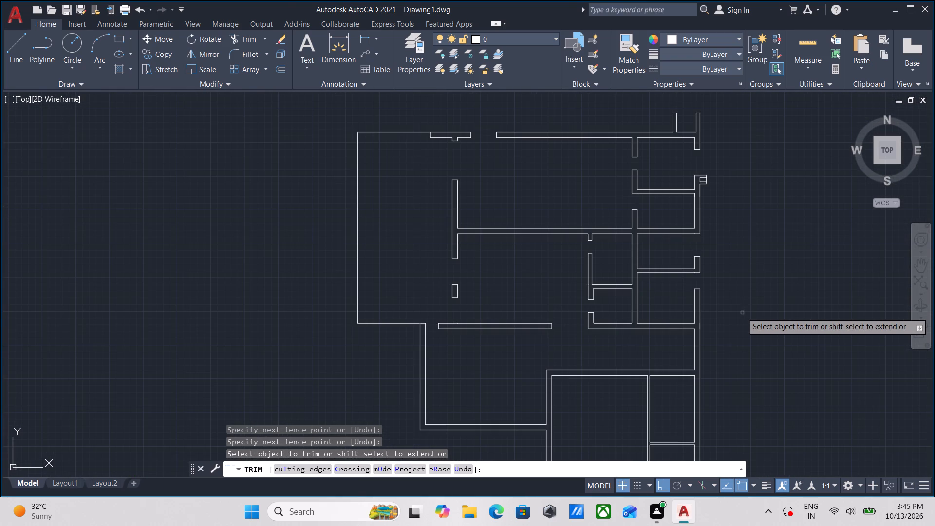
pyautogui.moveTo(741, 317); pyautogui.dragTo(753, 299, button='middle')
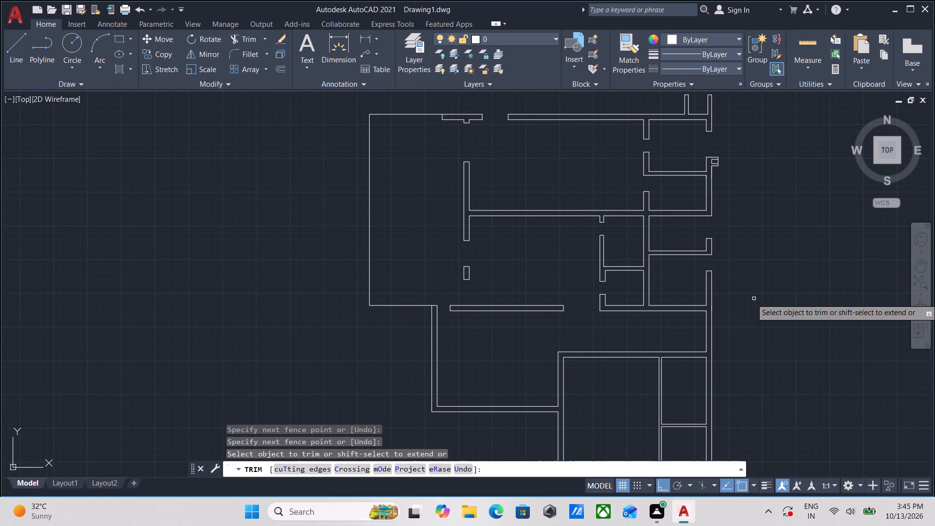
pyautogui.moveTo(756, 341); pyautogui.dragTo(766, 319, button='middle')
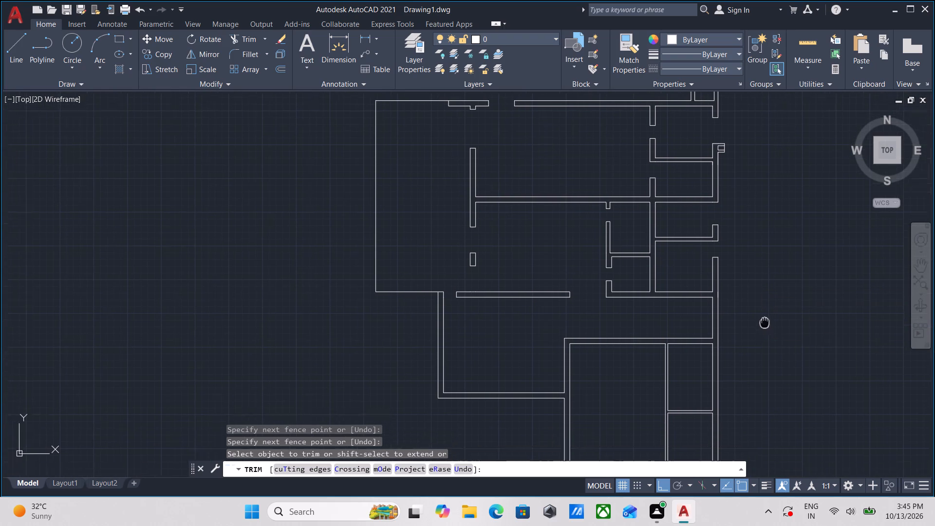
pyautogui.moveTo(766, 319); pyautogui.dragTo(775, 291, button='middle')
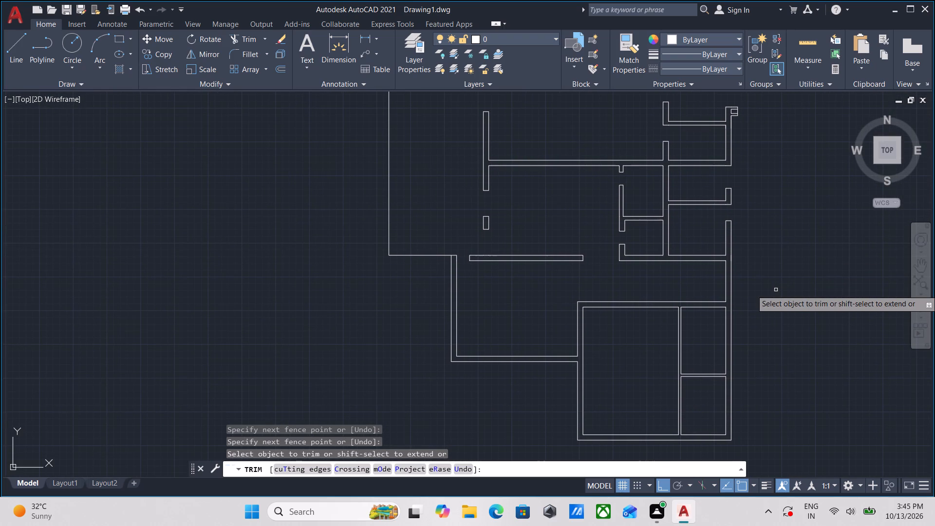
pyautogui.scroll(1, 776, 290)
pyautogui.press('Escape')
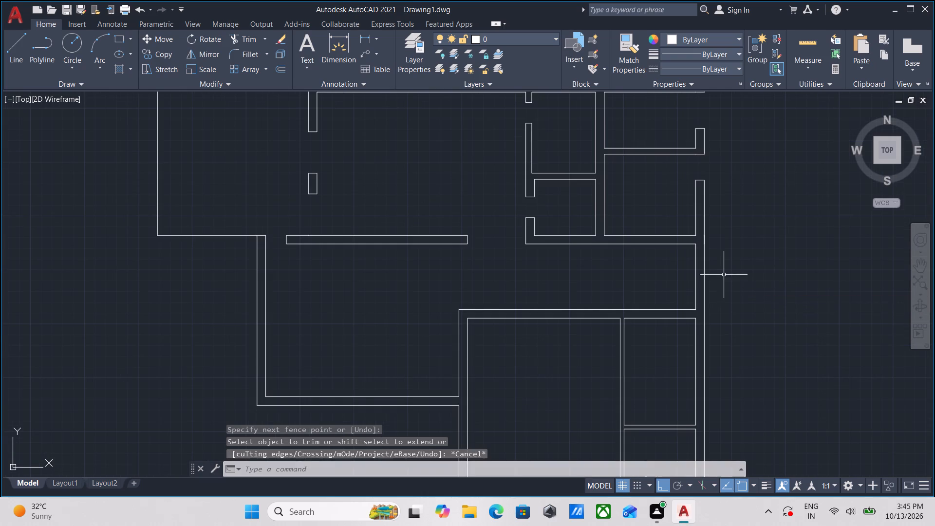
pyautogui.moveTo(739, 285); pyautogui.dragTo(759, 310, button='middle')
pyautogui.press('l')
pyautogui.press('Return')
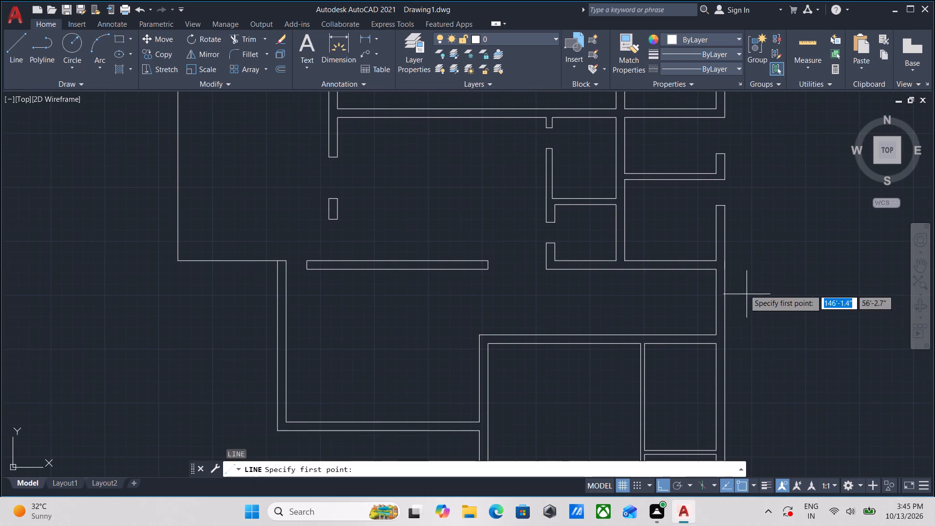
pyautogui.scroll(3, 723, 277)
pyautogui.click(696, 246)
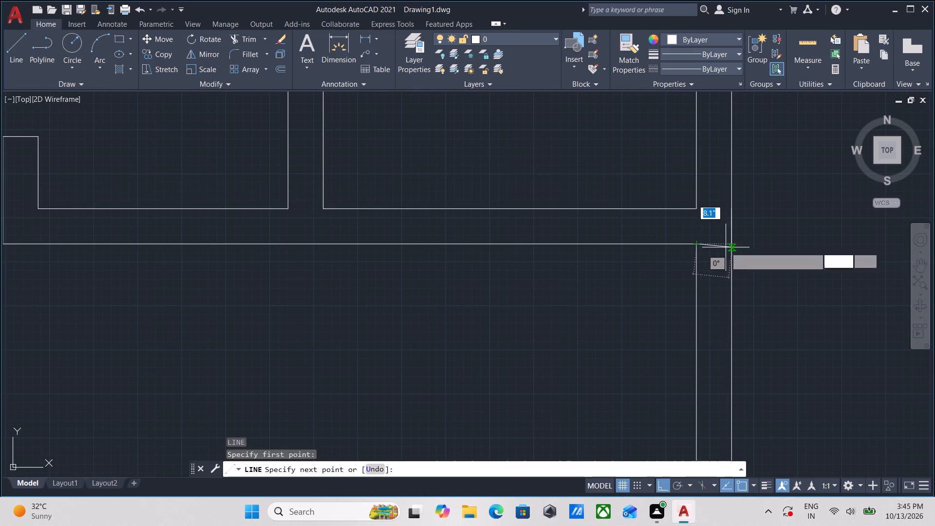
pyautogui.click(734, 245)
pyautogui.press('Escape')
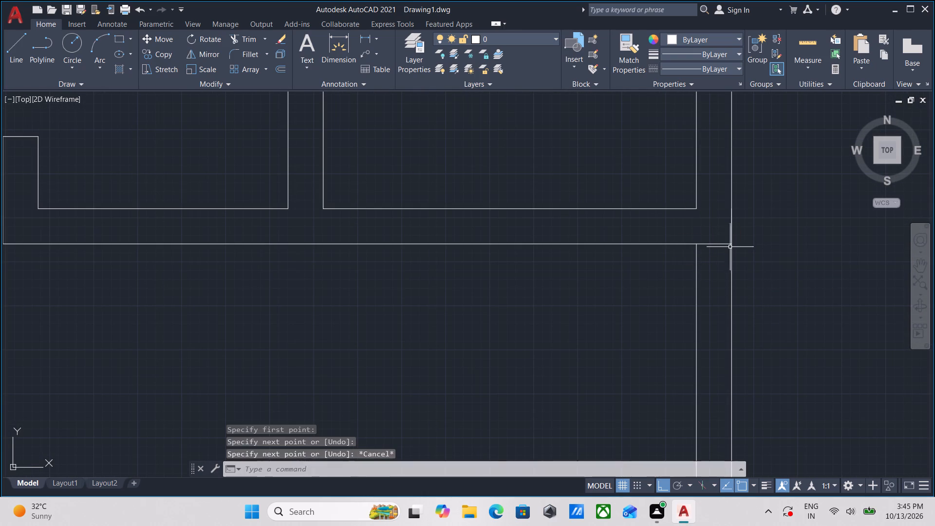
# Offset the passage's cross line in the outer right wall 4' downward.
pyautogui.scroll(2, 727, 249)
pyautogui.moveTo(719, 250); pyautogui.dragTo(712, 238)
pyautogui.click(698, 213)
pyautogui.press('o')
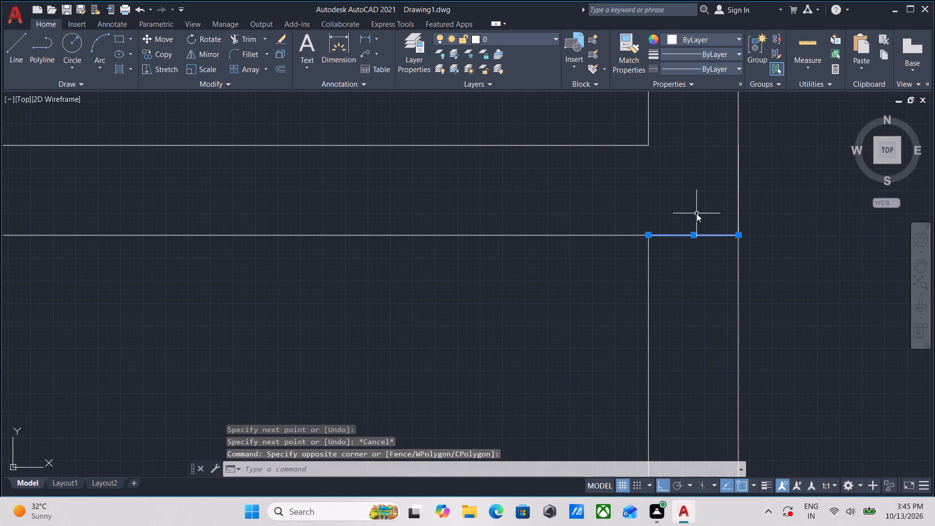
pyautogui.press('Return')
pyautogui.click(696, 238)
pyautogui.click(696, 300)
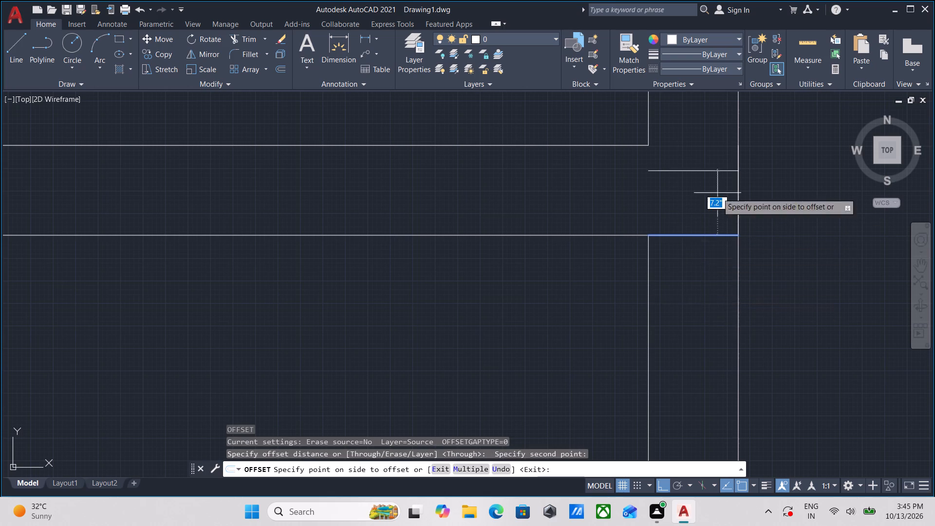
pyautogui.moveTo(705, 372); pyautogui.dragTo(719, 301, button='middle')
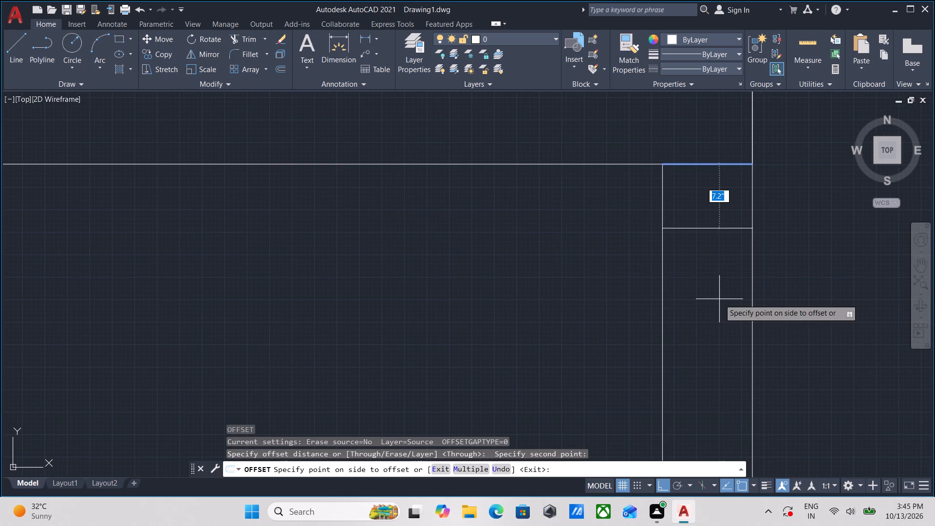
pyautogui.press('4')
pyautogui.press("'")
pyautogui.press('Return')
pyautogui.scroll(-3, 719, 299)
pyautogui.moveTo(755, 315); pyautogui.dragTo(767, 286, button='middle')
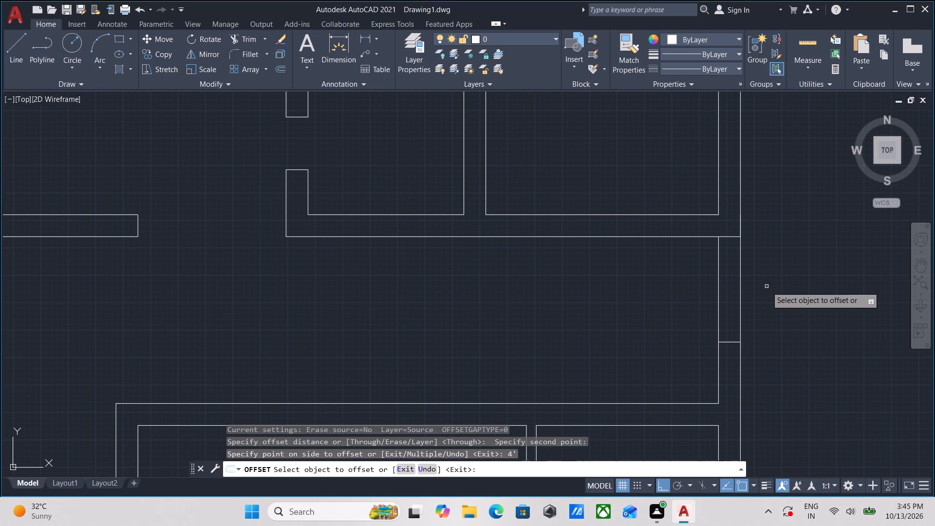
pyautogui.press('Escape')
# Trim both faces of the outer right wall between the passage's cross lines to cut the 4' opening.
pyautogui.scroll(1, 765, 311)
pyautogui.middleClick(765, 311)
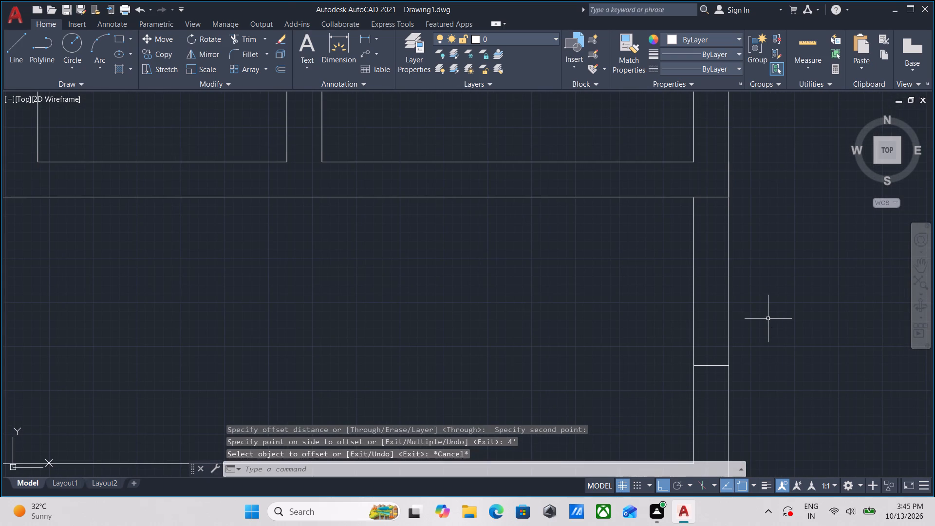
pyautogui.write('TR')
pyautogui.press('Return')
pyautogui.click(766, 316)
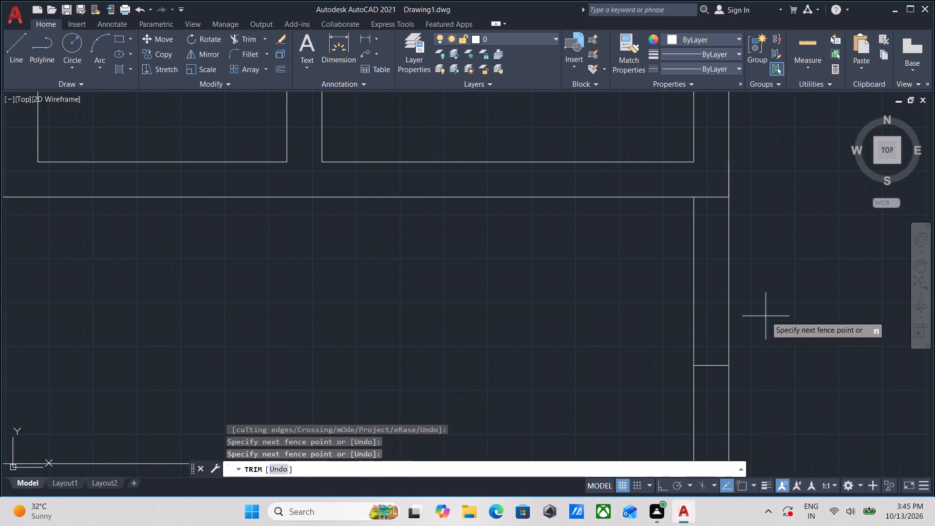
pyautogui.click(651, 301)
pyautogui.scroll(-3, 680, 306)
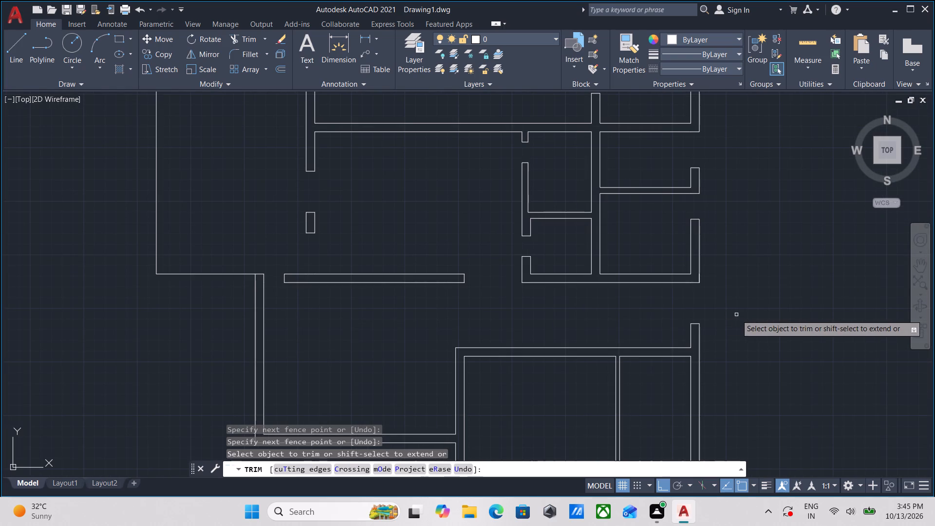
# Examine the floor plan's rooms and outer right wall around the openings, down to the lower rooms.
pyautogui.press('Escape')
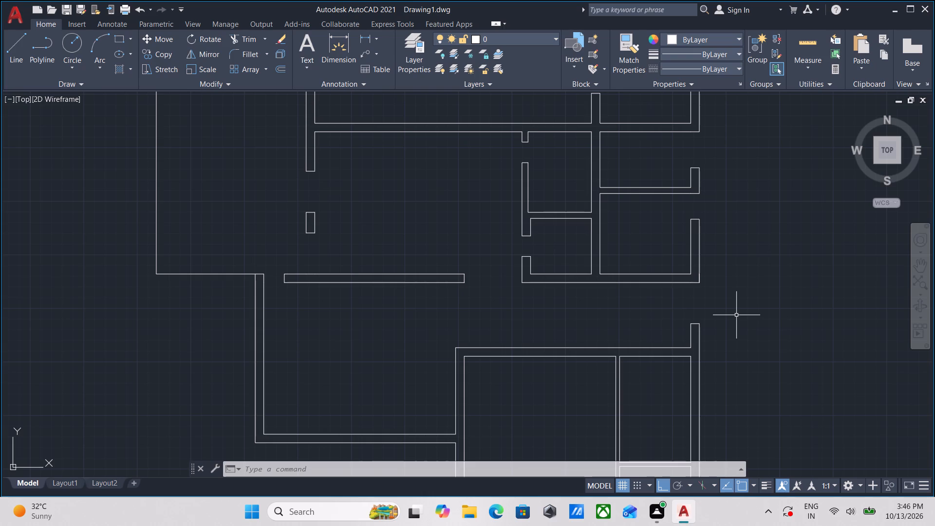
pyautogui.scroll(1, 714, 390)
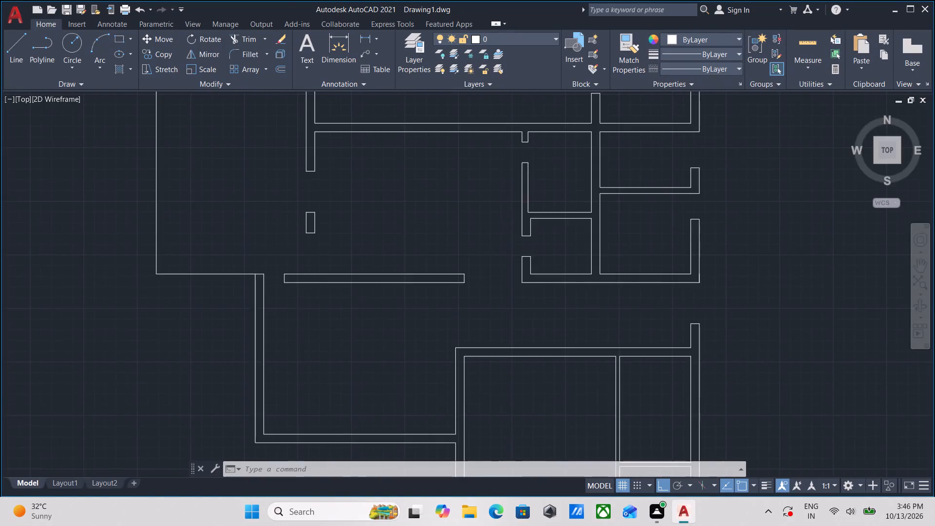
pyautogui.scroll(-2, 740, 373)
pyautogui.moveTo(742, 350); pyautogui.dragTo(728, 291, button='middle')
pyautogui.moveTo(710, 257); pyautogui.dragTo(631, 305, button='middle')
pyautogui.scroll(2, 555, 212)
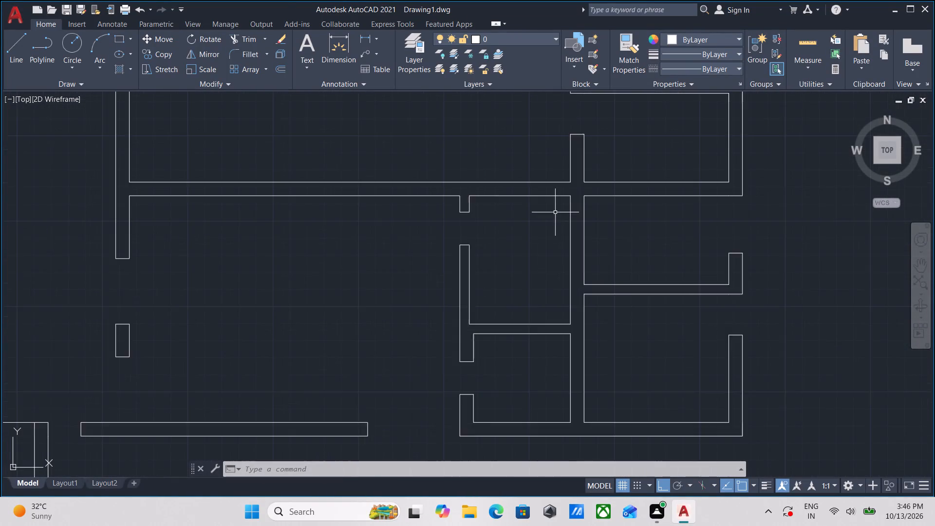
pyautogui.scroll(-2, 555, 213)
pyautogui.moveTo(554, 218); pyautogui.dragTo(488, 228, button='middle')
pyautogui.moveTo(598, 223); pyautogui.dragTo(586, 282, button='middle')
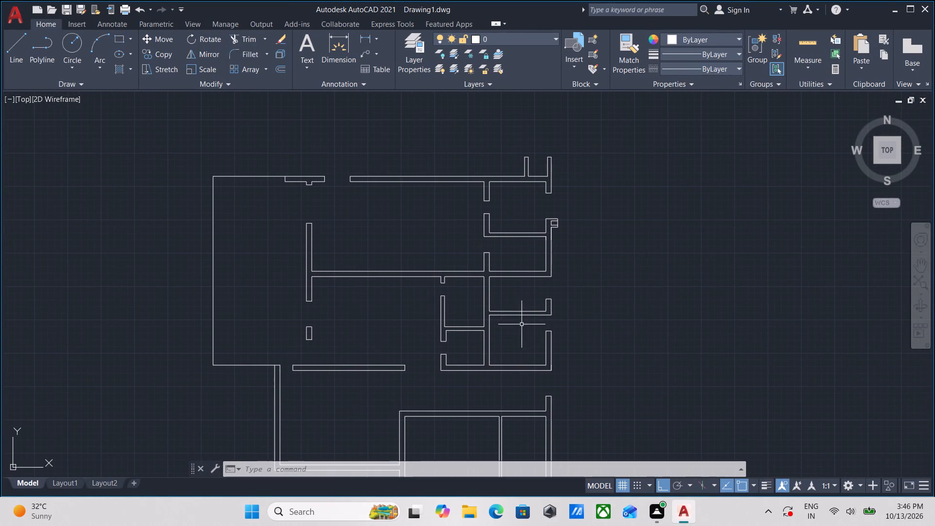
pyautogui.scroll(1, 393, 272)
pyautogui.scroll(-1, 365, 226)
pyautogui.moveTo(368, 225); pyautogui.dragTo(509, 154, button='middle')
pyautogui.moveTo(473, 254); pyautogui.dragTo(522, 214, button='middle')
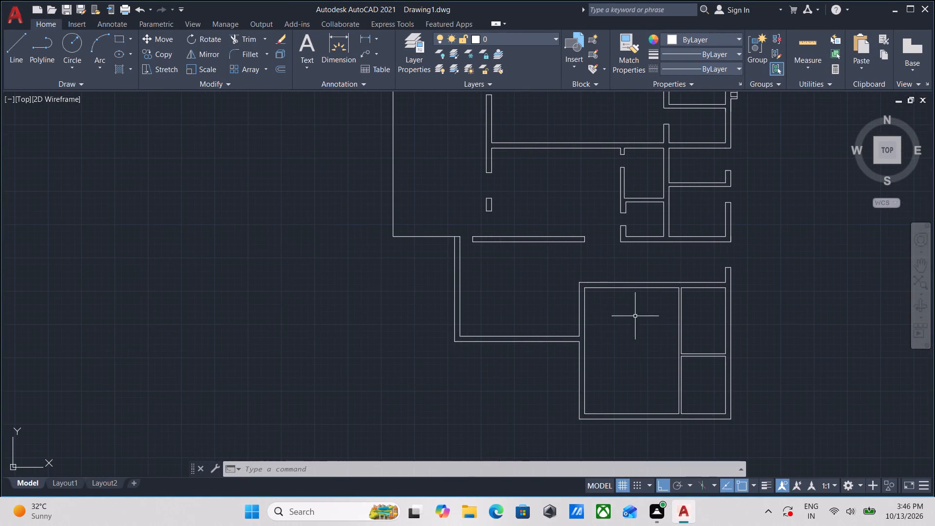
pyautogui.moveTo(639, 319); pyautogui.dragTo(611, 278, button='middle')
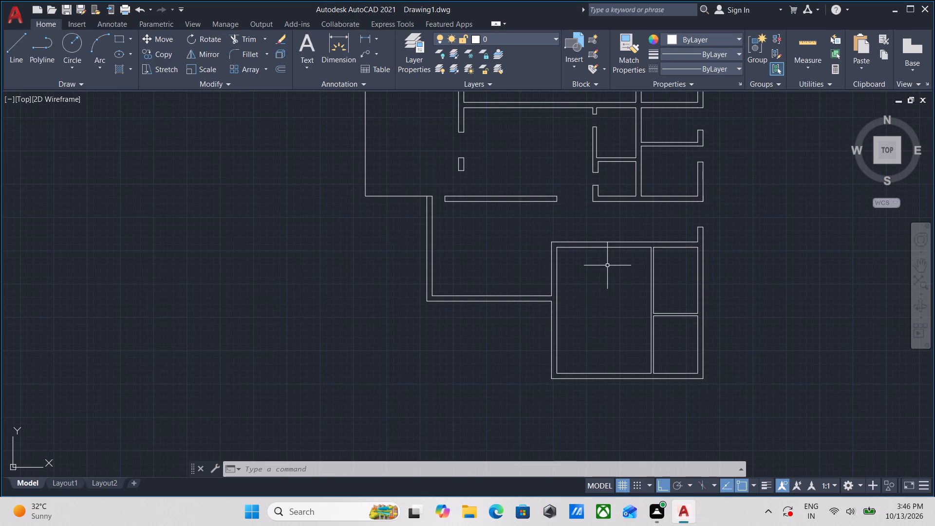
pyautogui.moveTo(672, 279); pyautogui.dragTo(664, 216, button='middle')
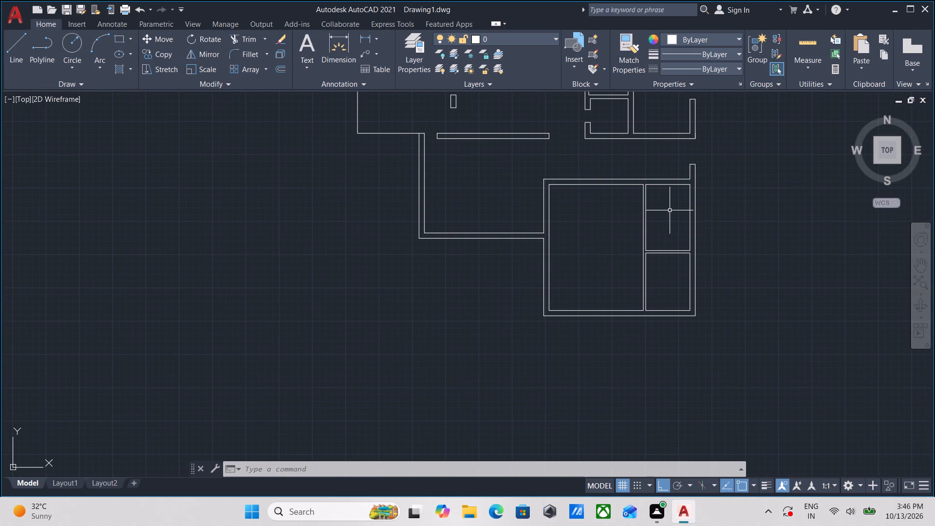
pyautogui.scroll(3, 733, 210)
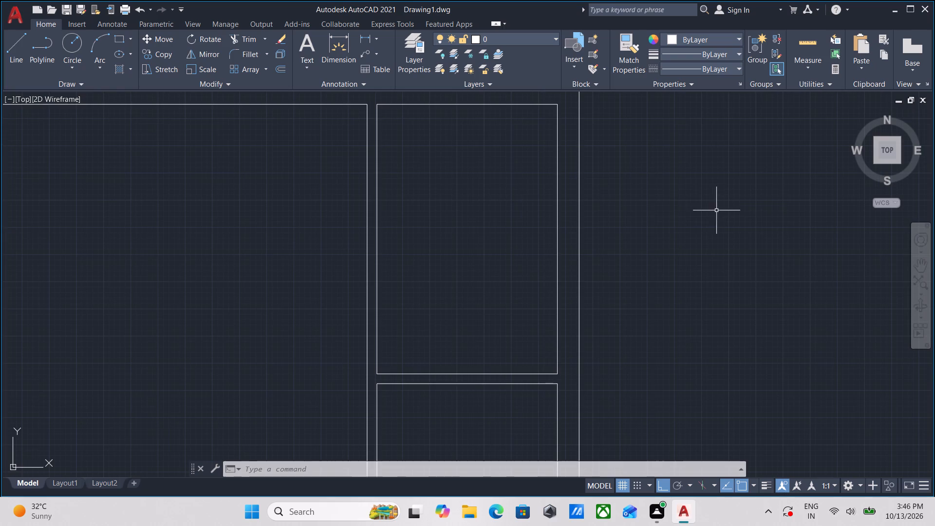
pyautogui.scroll(-2, 668, 206)
pyautogui.moveTo(671, 293); pyautogui.dragTo(678, 327, button='middle')
pyautogui.moveTo(644, 206); pyautogui.dragTo(645, 207, button='middle')
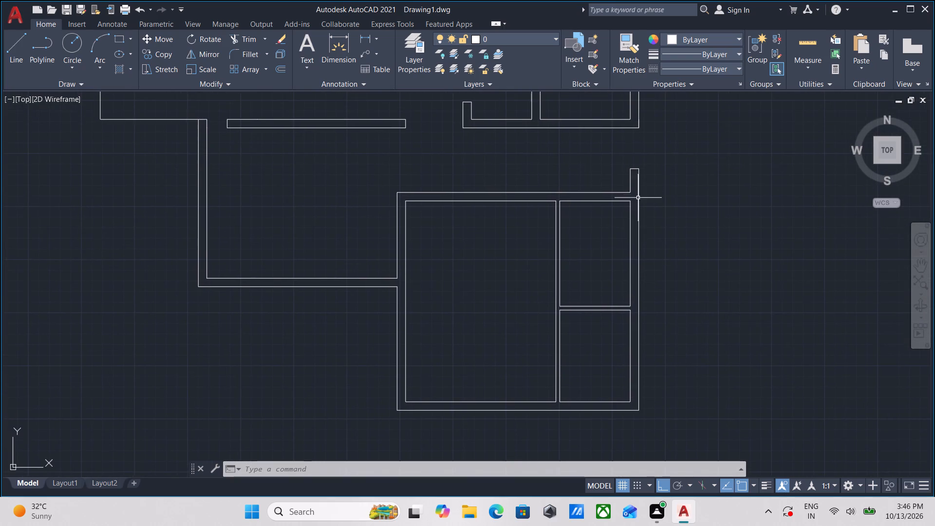
pyautogui.moveTo(645, 207); pyautogui.dragTo(672, 283, button='middle')
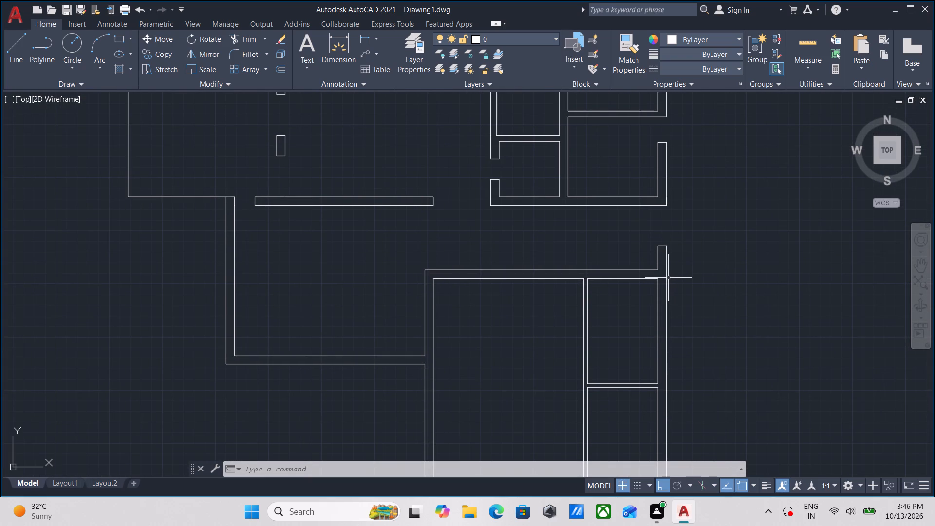
# Draw a 2' horizontal line extending right from the inner corner of the outer right wall's end just below the 4' passage opening.
pyautogui.scroll(1, 656, 279)
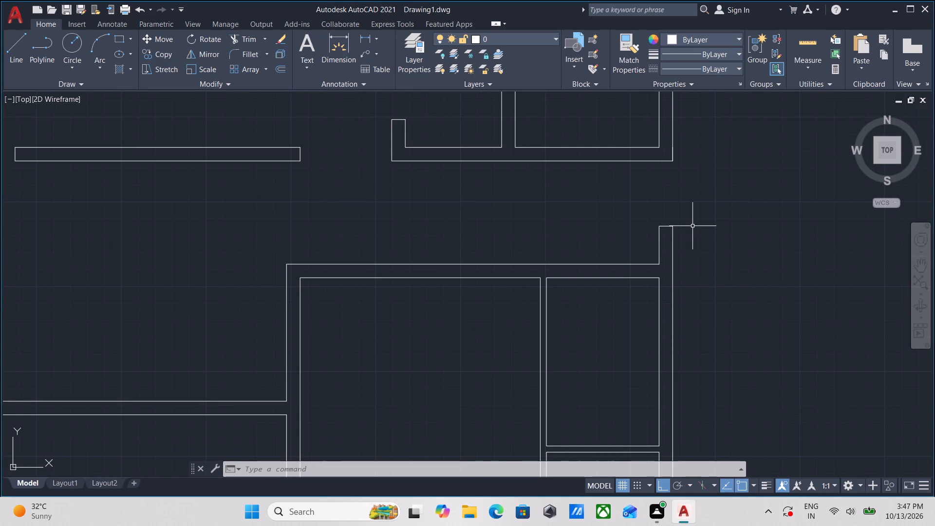
pyautogui.scroll(2, 703, 253)
pyautogui.scroll(-2, 703, 266)
pyautogui.moveTo(704, 267); pyautogui.dragTo(722, 247, button='middle')
pyautogui.scroll(-1, 723, 247)
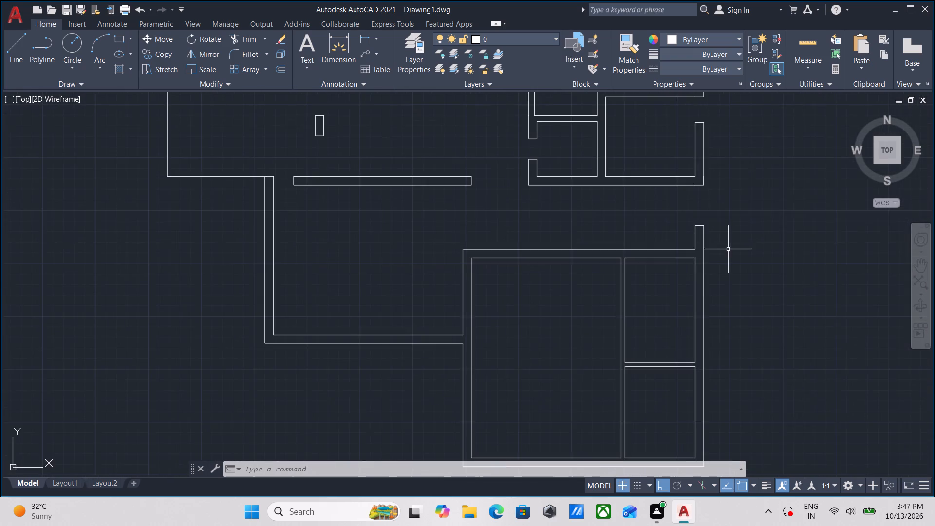
pyautogui.moveTo(728, 253); pyautogui.dragTo(713, 300, button='middle')
pyautogui.press('l')
pyautogui.press('Return')
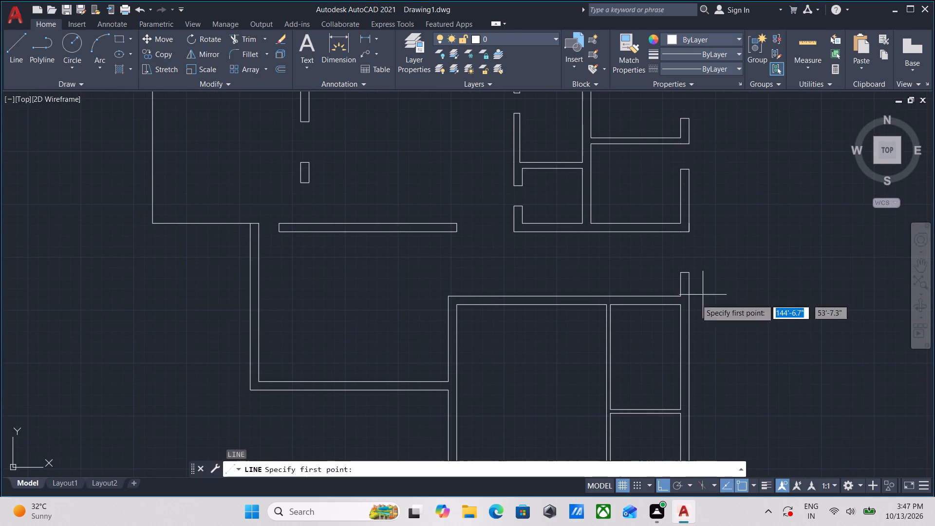
pyautogui.scroll(-1, 676, 221)
pyautogui.moveTo(681, 241); pyautogui.dragTo(689, 270, button='middle')
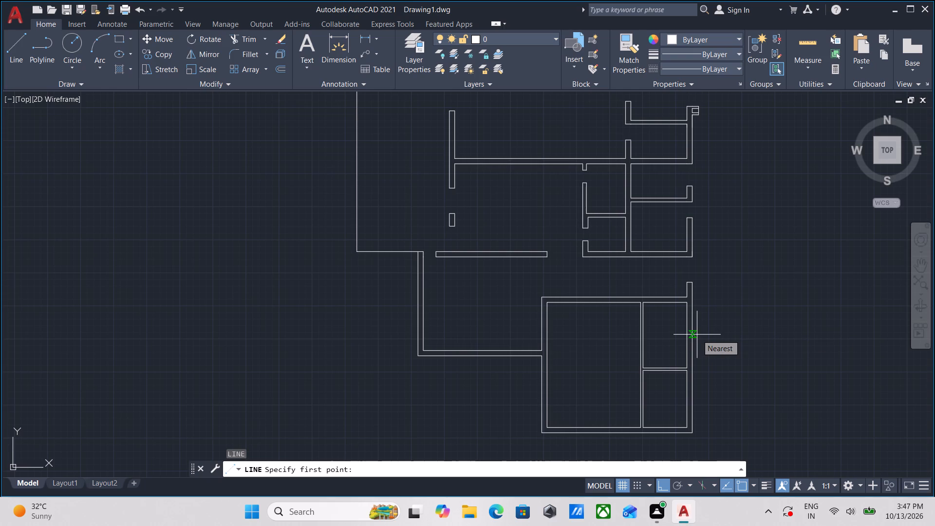
pyautogui.scroll(2, 691, 325)
pyautogui.scroll(-1, 708, 255)
pyautogui.moveTo(710, 260); pyautogui.dragTo(718, 271, button='middle')
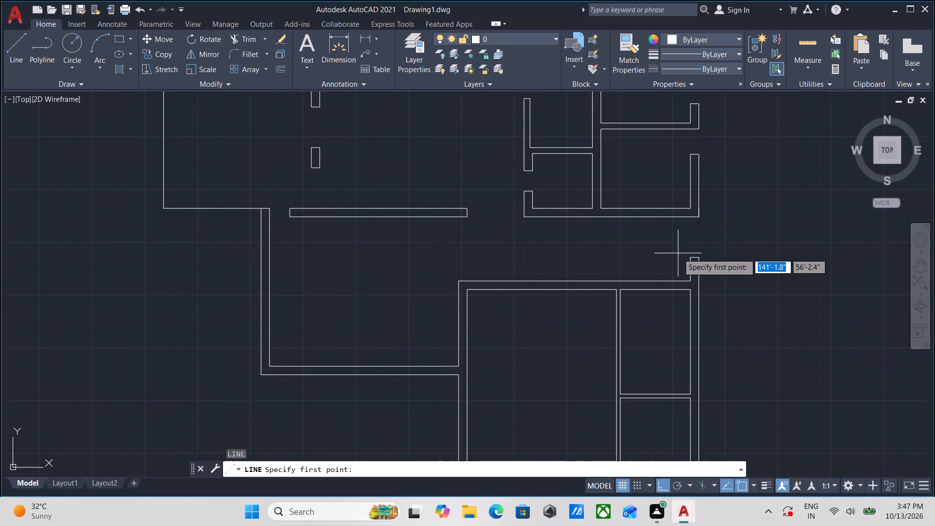
pyautogui.scroll(1, 673, 244)
pyautogui.click(700, 269)
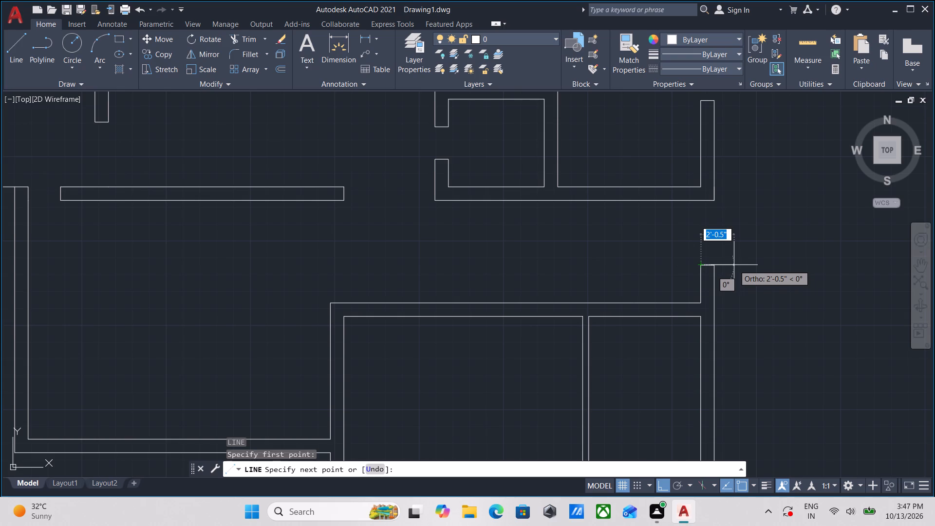
pyautogui.write("2'")
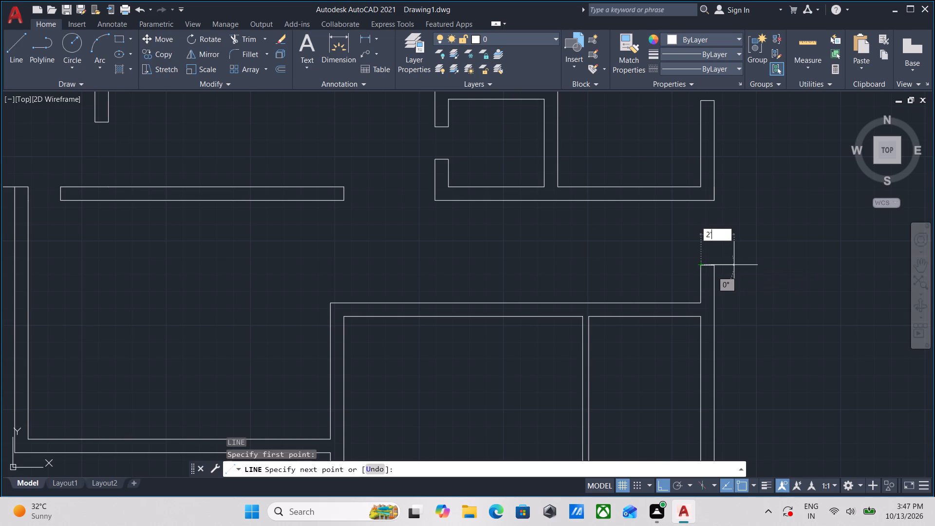
pyautogui.press('Return')
pyautogui.press('Escape')
# Offset the 2' projection line 4" downward, and offset that copy a further 2' downward.
pyautogui.scroll(1, 745, 285)
pyautogui.scroll(1, 698, 265)
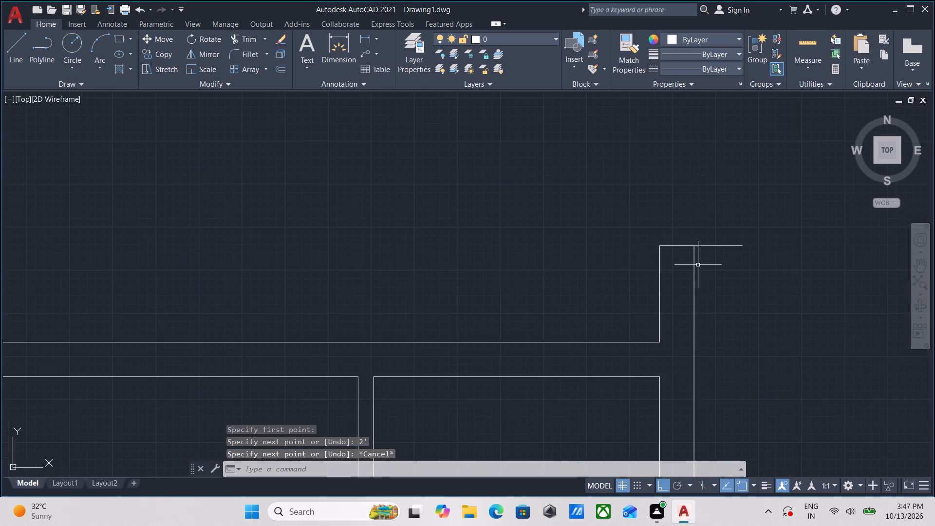
pyautogui.scroll(4, 698, 265)
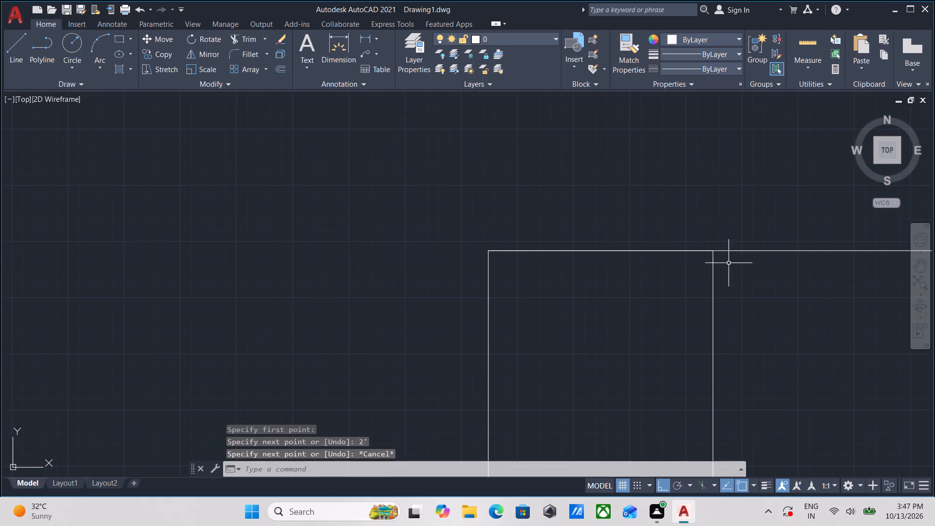
pyautogui.click(765, 274)
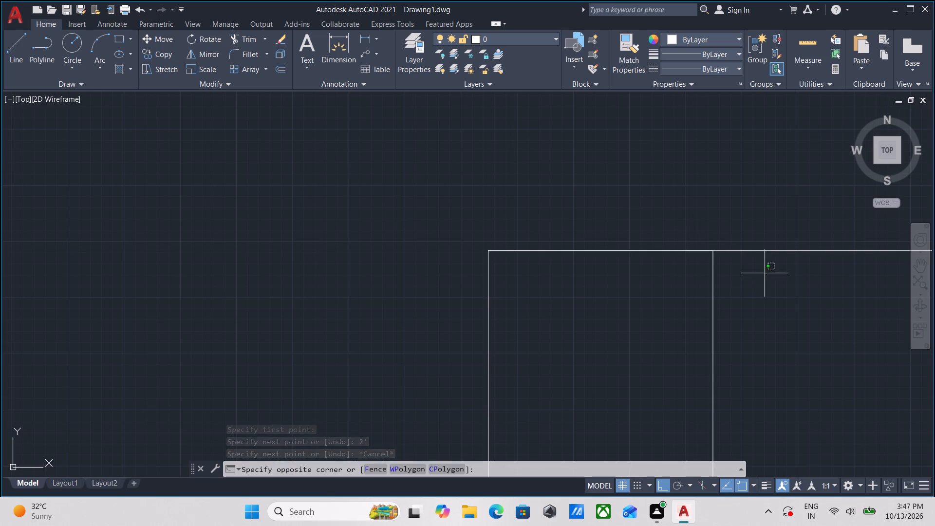
pyautogui.click(747, 214)
pyautogui.press('o')
pyautogui.press('Return')
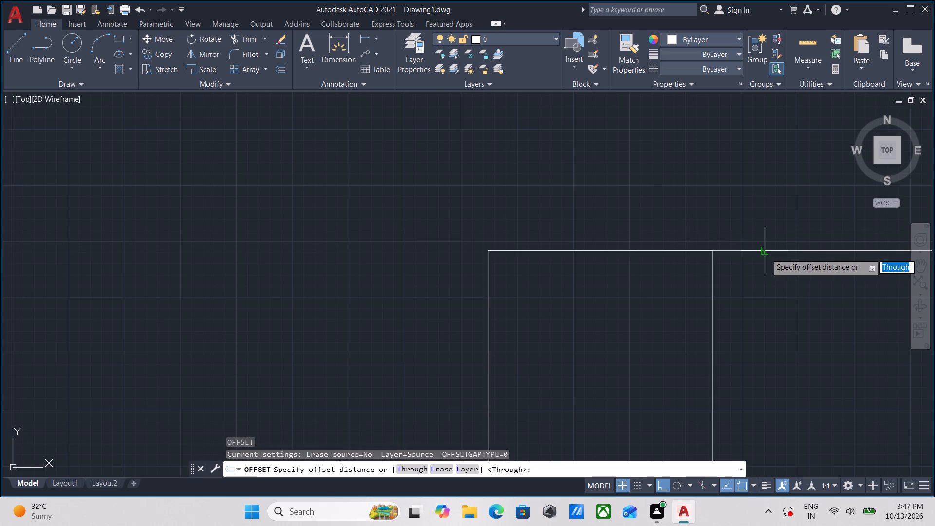
pyautogui.click(766, 253)
pyautogui.click(758, 293)
pyautogui.scroll(-2, 754, 305)
pyautogui.moveTo(753, 302); pyautogui.dragTo(742, 259, button='middle')
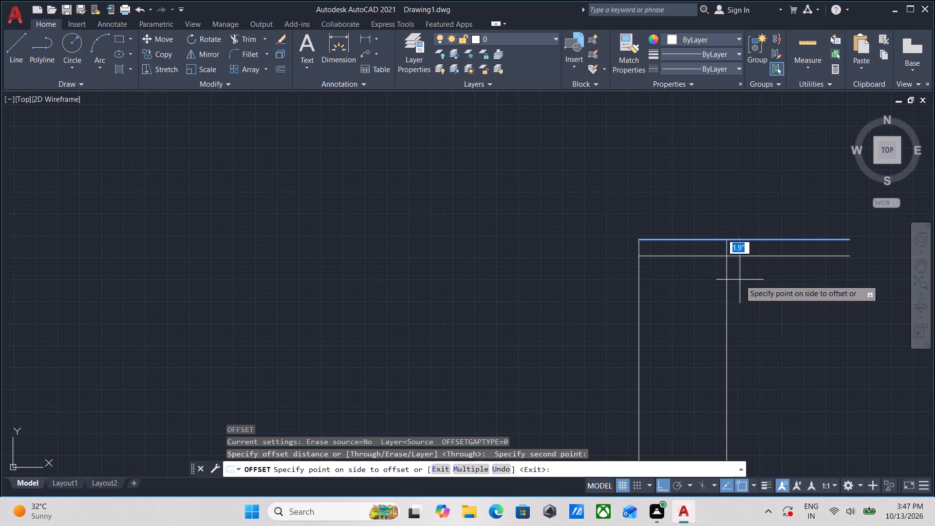
pyautogui.press('4')
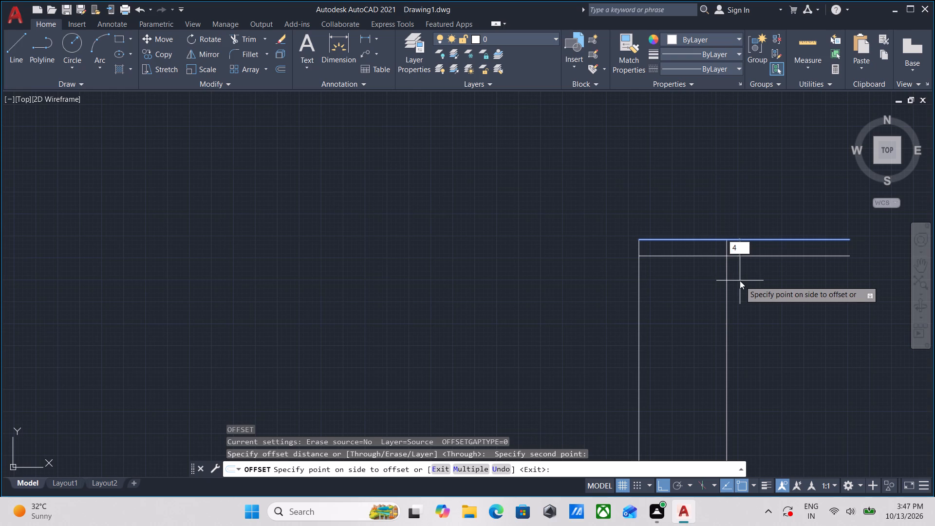
pyautogui.press('Return')
pyautogui.scroll(-2, 758, 283)
pyautogui.moveTo(758, 283); pyautogui.dragTo(766, 251, button='middle')
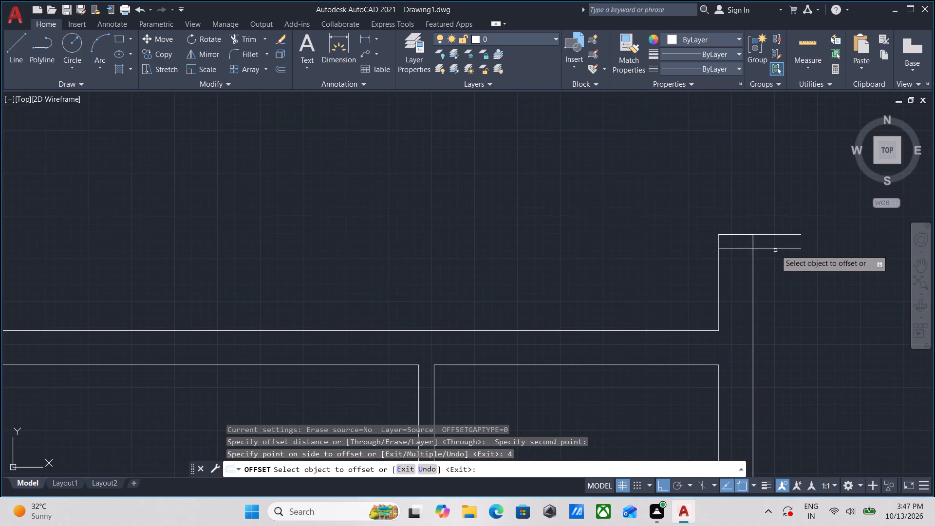
pyautogui.click(775, 247)
pyautogui.write("2'")
pyautogui.press('Return')
# Offset the lowest projection line 7" downward, and offset that copy a further 2' downward.
pyautogui.moveTo(793, 321); pyautogui.dragTo(792, 279, button='middle')
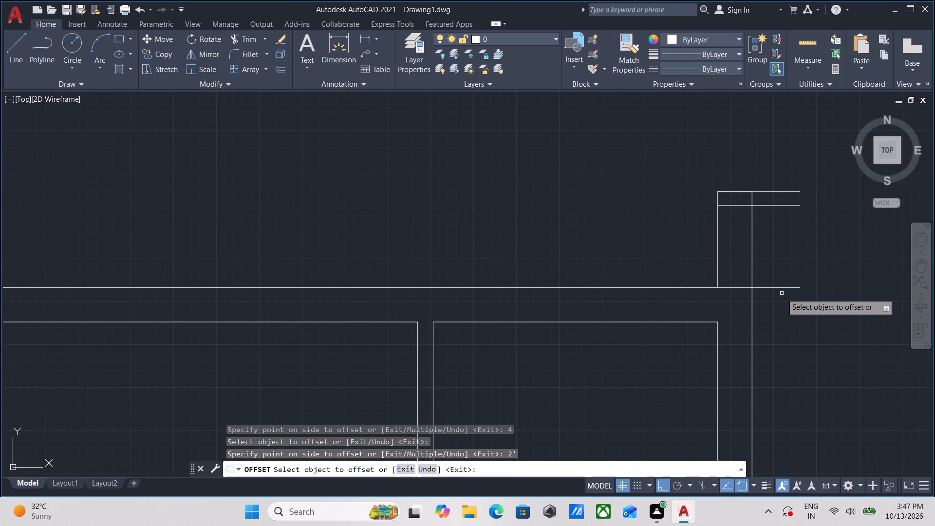
pyautogui.click(780, 287)
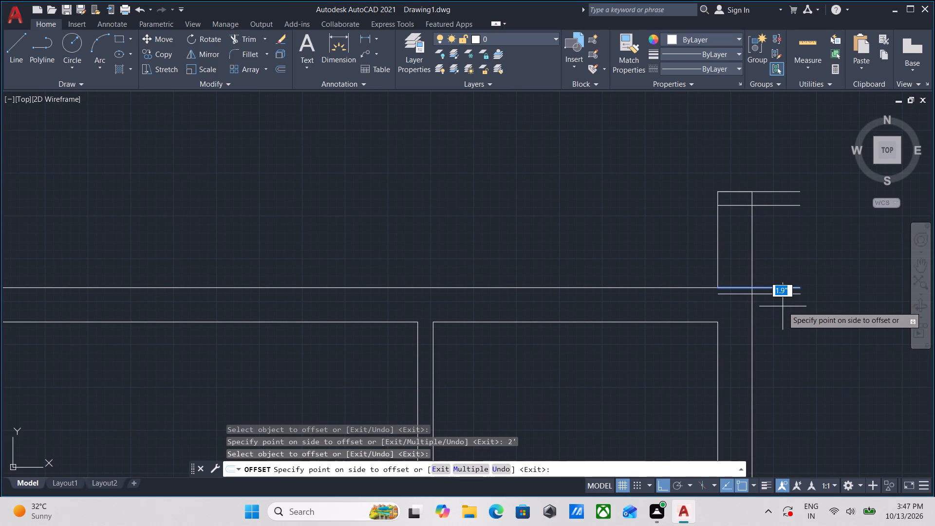
pyautogui.press('7')
pyautogui.press('Return')
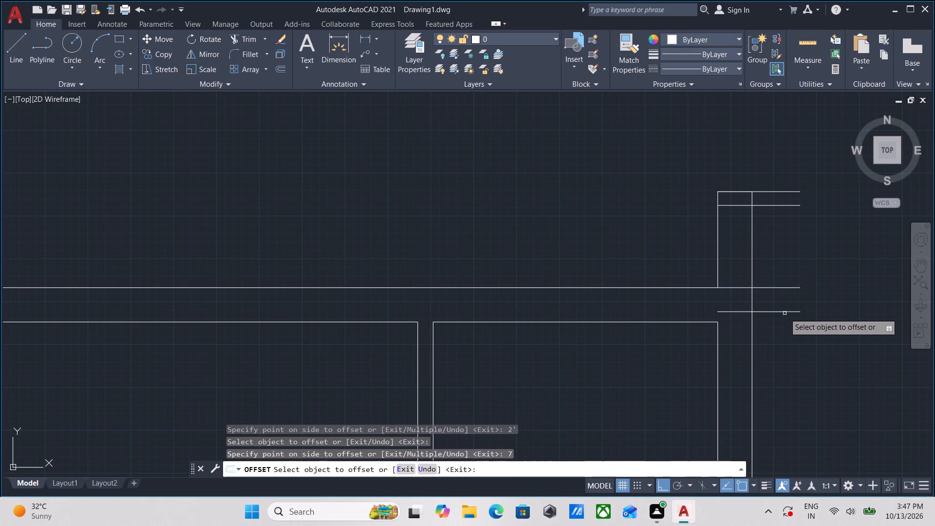
pyautogui.click(785, 313)
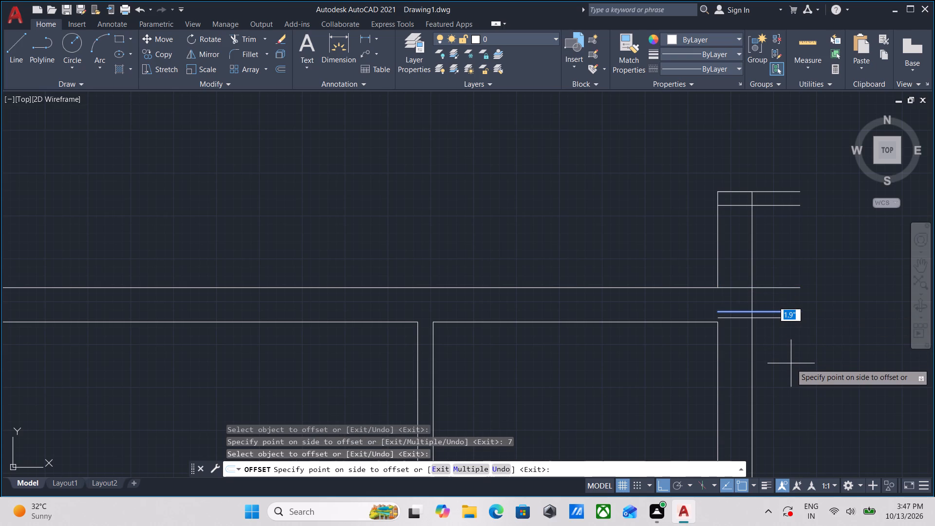
pyautogui.write("2'")
pyautogui.press('Return')
pyautogui.moveTo(794, 361); pyautogui.dragTo(796, 296, button='middle')
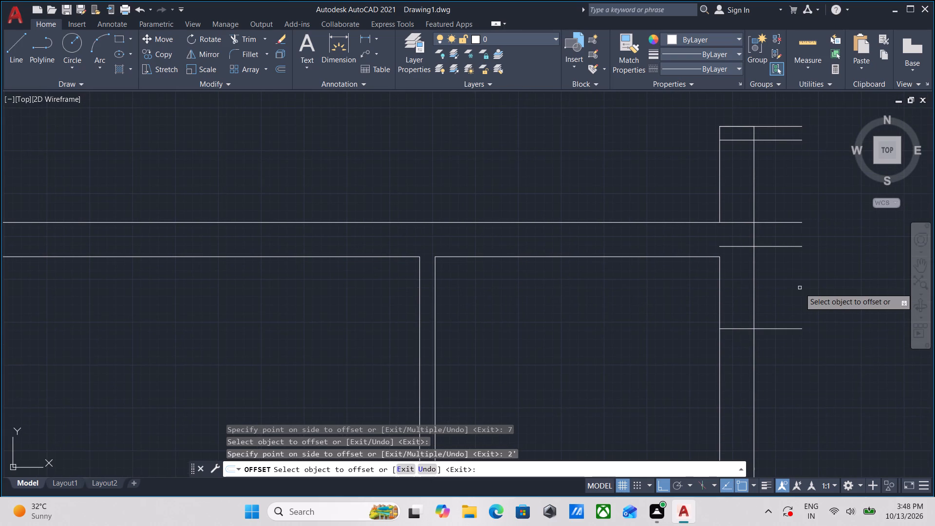
pyautogui.scroll(1, 767, 235)
pyautogui.scroll(-1, 771, 199)
pyautogui.moveTo(771, 198); pyautogui.dragTo(767, 210, button='middle')
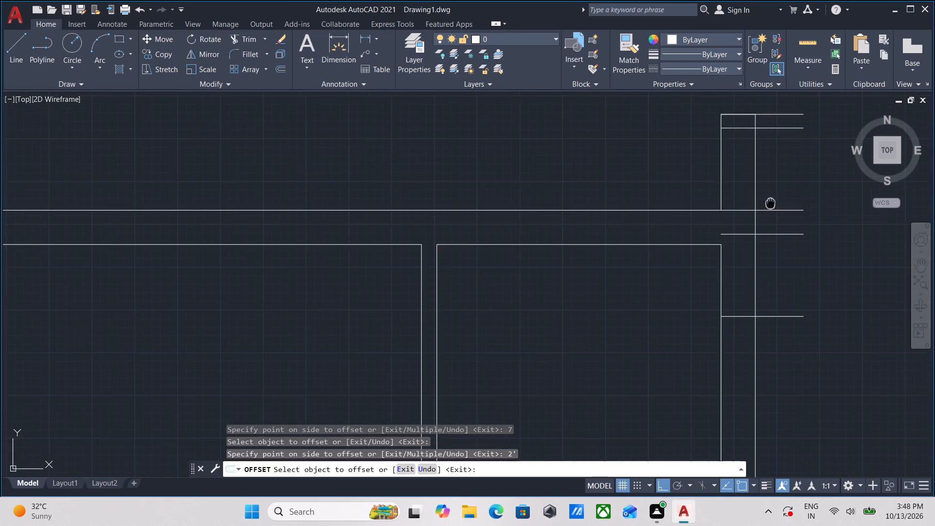
pyautogui.moveTo(767, 210); pyautogui.dragTo(756, 245, button='middle')
pyautogui.press('Escape')
# Trim the outer wall line across the 7" gap between the projection lines, and trim both gap lines inside the wall thickness.
pyautogui.moveTo(742, 197); pyautogui.dragTo(747, 228, button='middle')
pyautogui.moveTo(762, 260); pyautogui.dragTo(771, 227, button='middle')
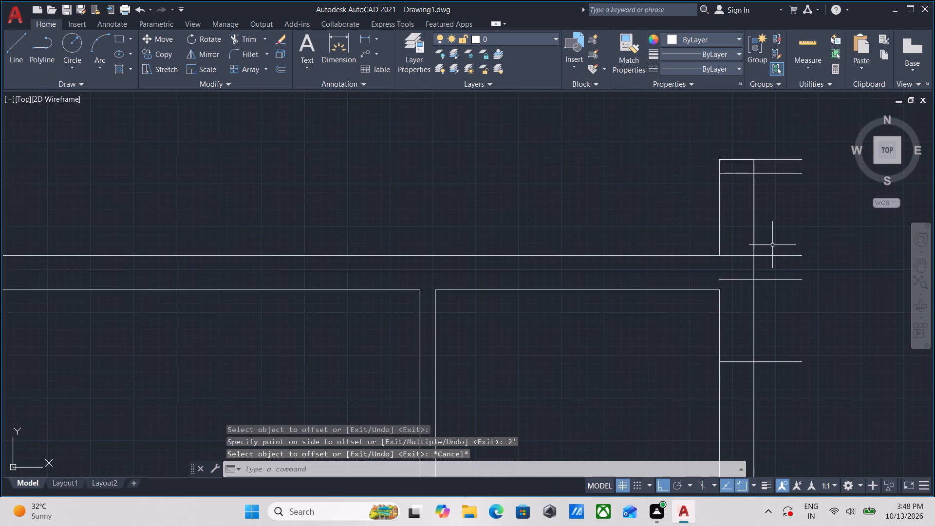
pyautogui.moveTo(770, 252); pyautogui.dragTo(769, 280, button='middle')
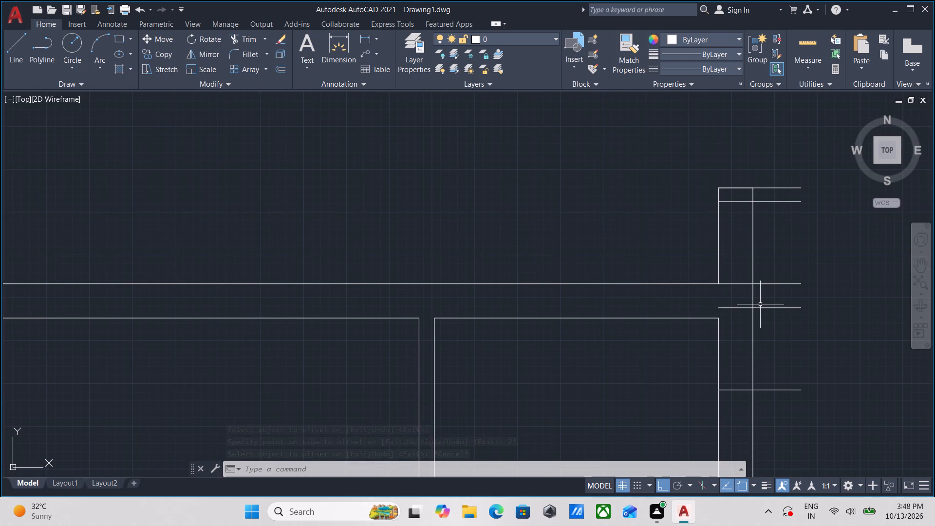
pyautogui.write('TR')
pyautogui.press('Return')
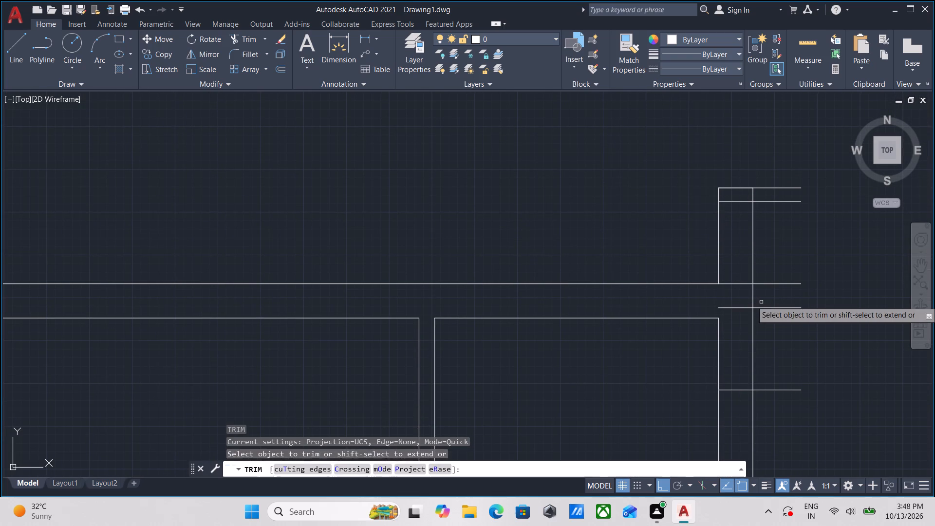
pyautogui.click(761, 301)
pyautogui.click(743, 296)
pyautogui.click(741, 323)
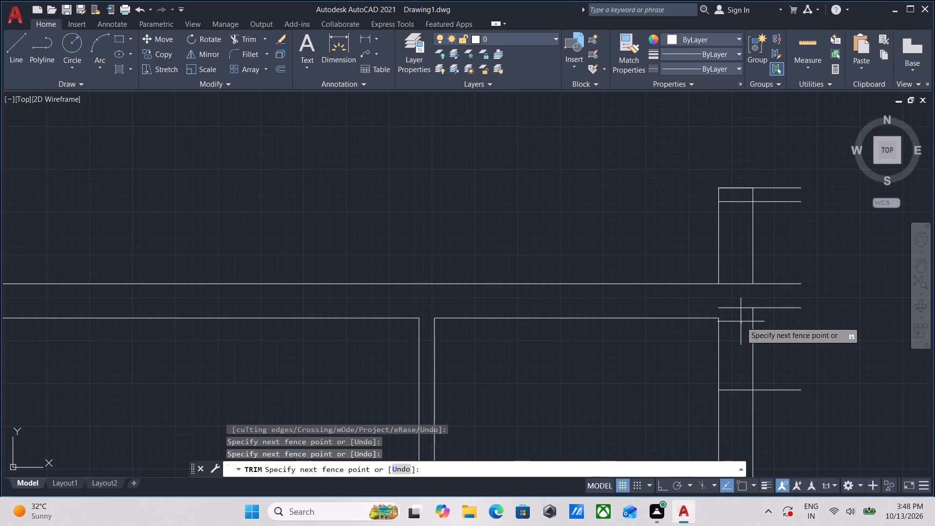
pyautogui.click(733, 276)
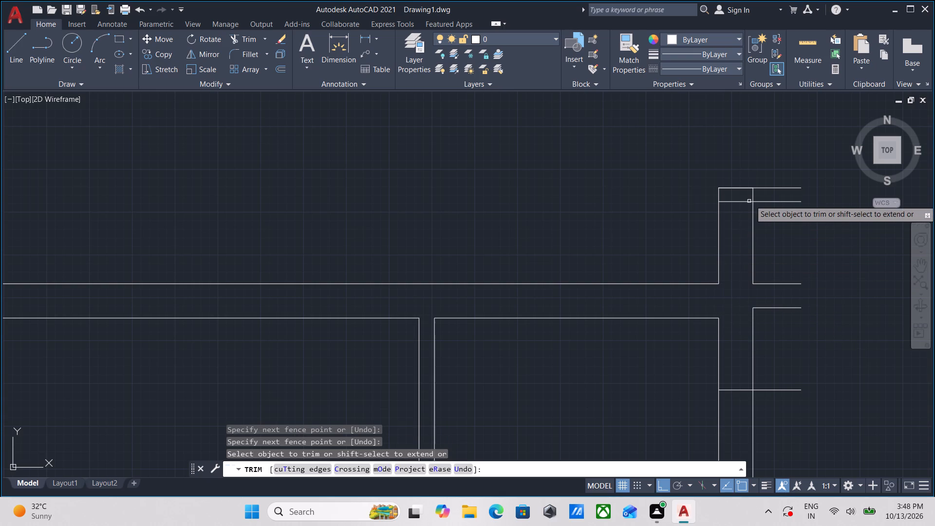
# Trim the outer wall line within the 4" gap between the top two projection lines.
pyautogui.click(757, 194)
pyautogui.click(744, 195)
pyautogui.click(736, 195)
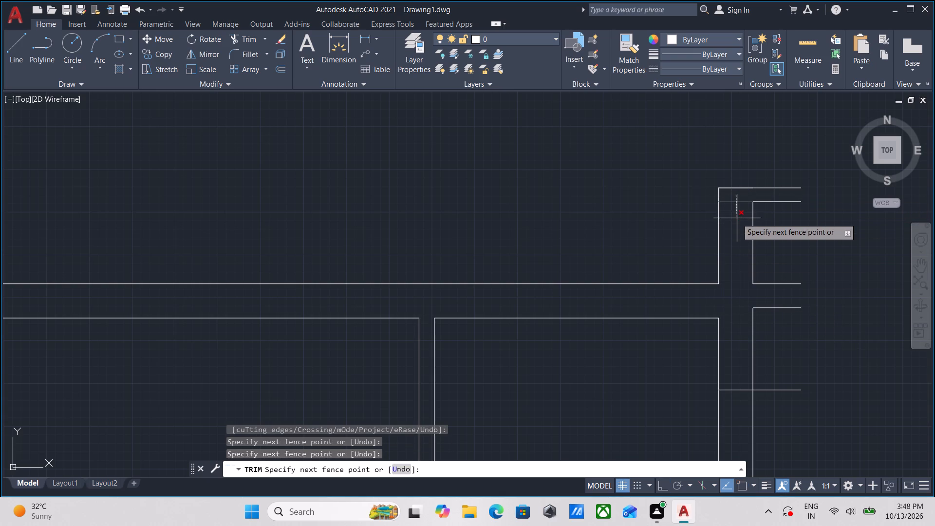
pyautogui.click(756, 193)
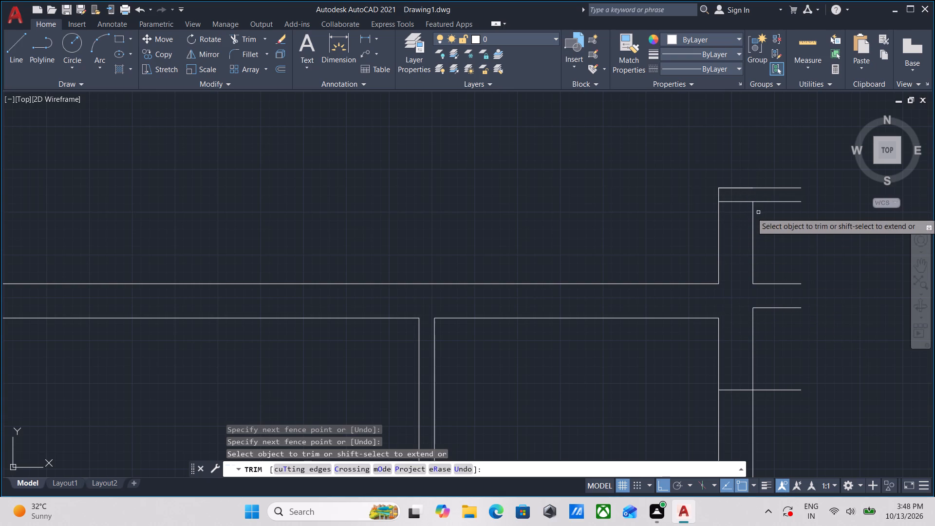
pyautogui.scroll(2, 759, 236)
pyautogui.press('Escape')
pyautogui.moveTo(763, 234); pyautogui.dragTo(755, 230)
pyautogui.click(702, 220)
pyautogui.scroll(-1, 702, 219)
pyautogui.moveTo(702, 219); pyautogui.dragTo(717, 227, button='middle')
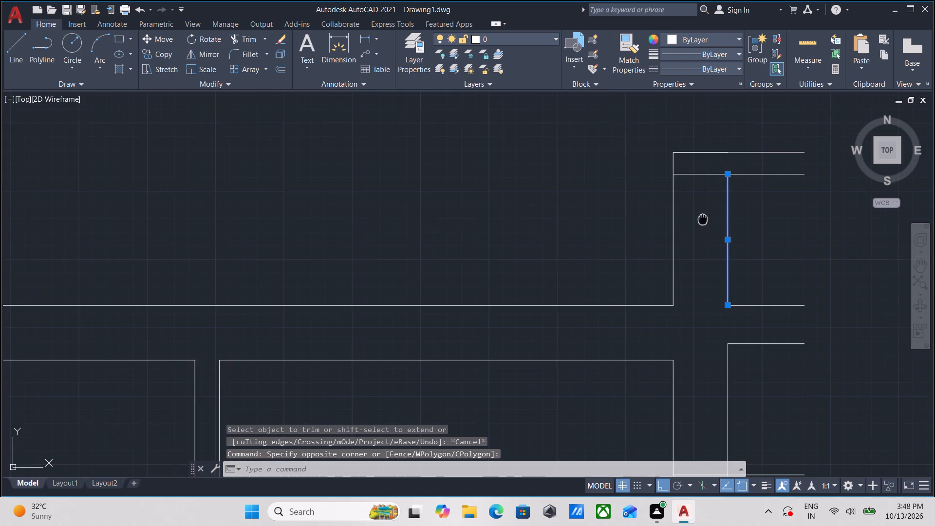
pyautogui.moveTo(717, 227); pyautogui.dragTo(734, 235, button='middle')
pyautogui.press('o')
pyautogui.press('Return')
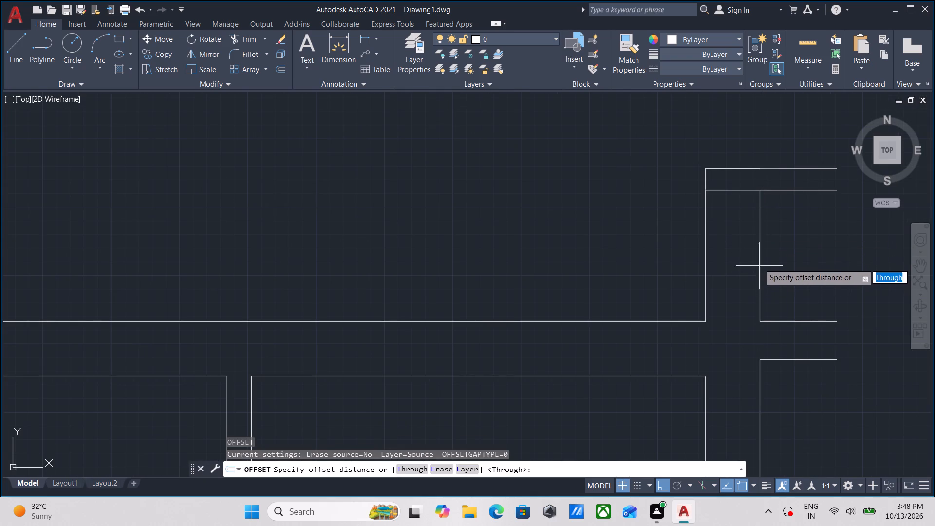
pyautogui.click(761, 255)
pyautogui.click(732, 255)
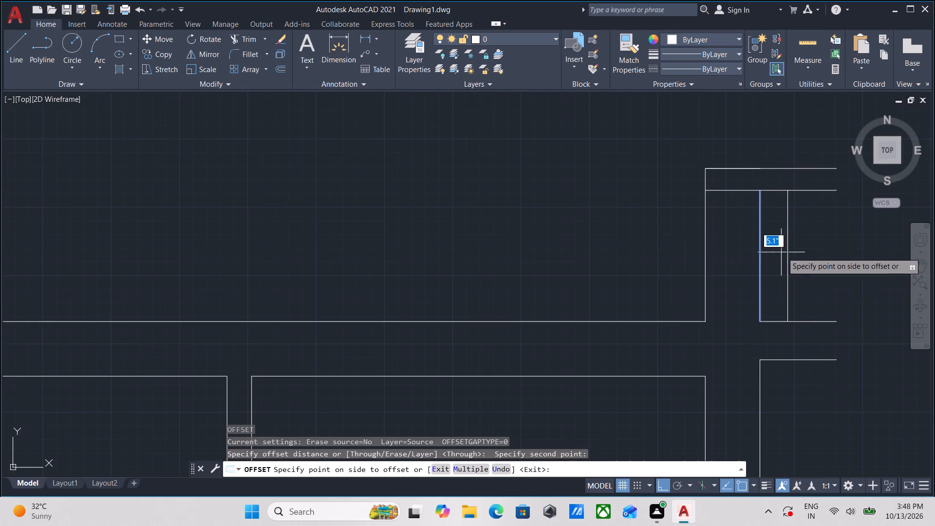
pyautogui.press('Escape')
# Offset the inner wall line beside the upper projections 7" to the right.
pyautogui.click(719, 267)
pyautogui.click(679, 261)
pyautogui.press('o')
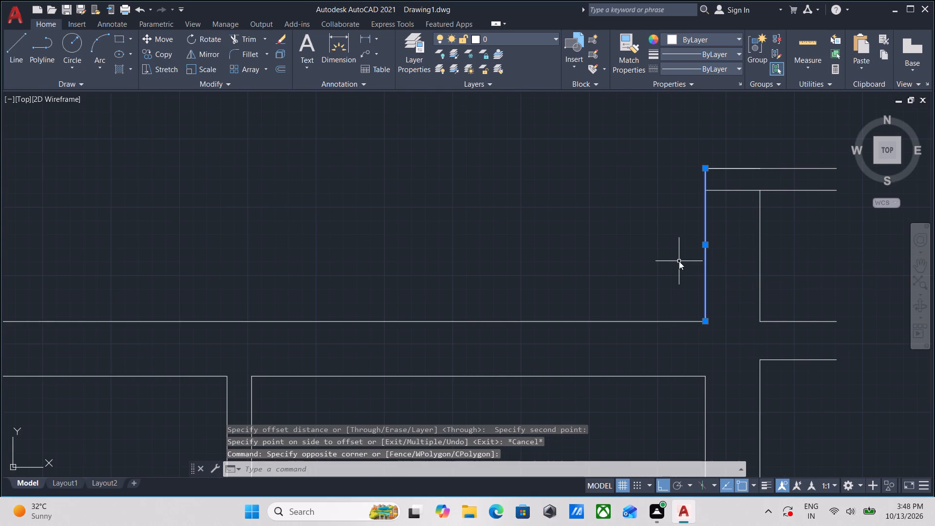
pyautogui.press('Return')
pyautogui.click(706, 263)
pyautogui.click(724, 261)
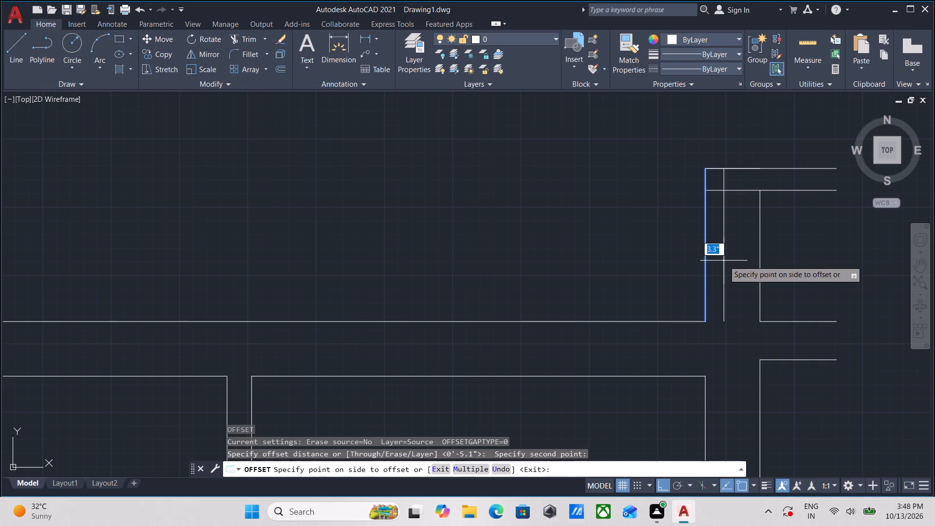
pyautogui.press('7')
pyautogui.press('Return')
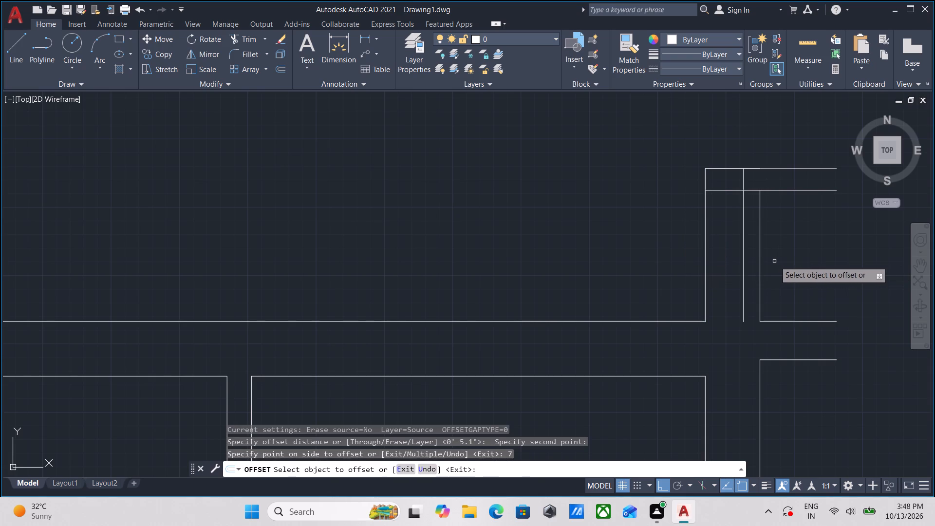
pyautogui.press('Escape')
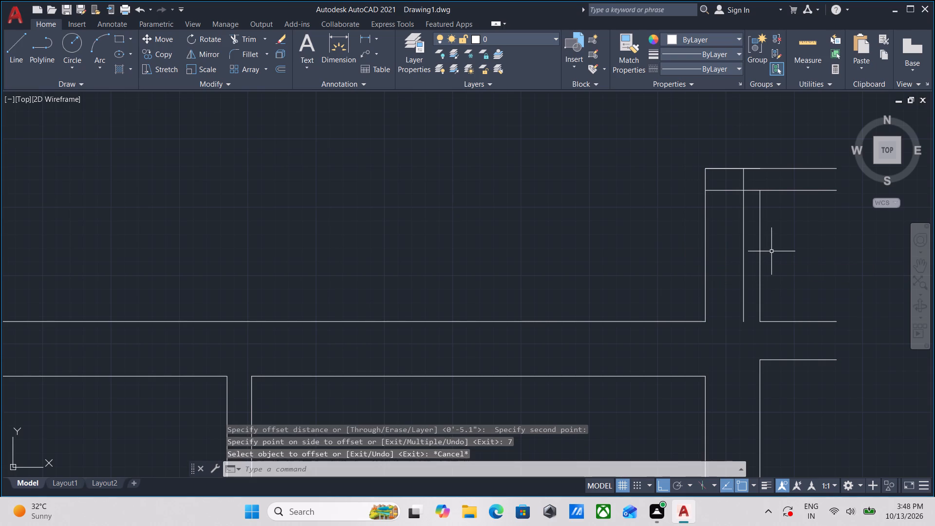
# Trim away the old outer wall line, the second projection line's stub inside the wall, and the new line's end within the 4" gap.
pyautogui.write('TR')
pyautogui.press('Return')
pyautogui.click(771, 251)
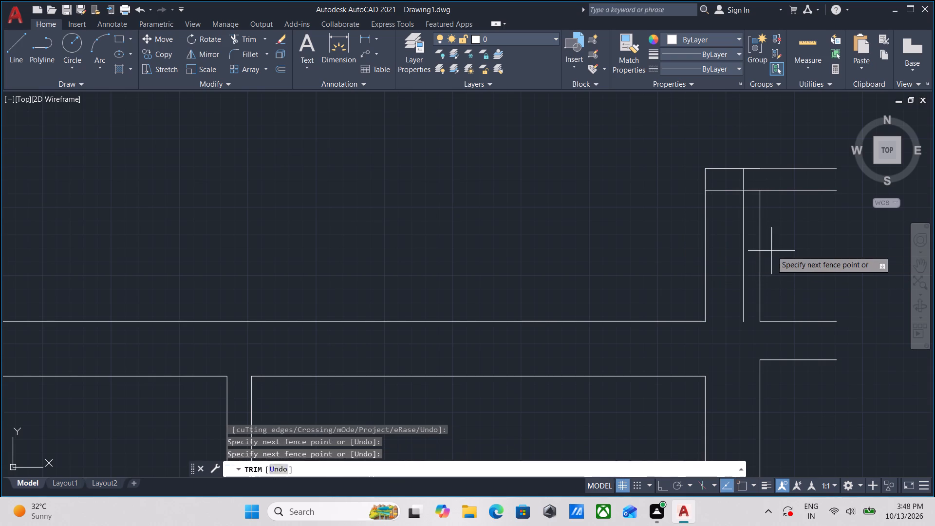
pyautogui.click(752, 256)
pyautogui.click(726, 217)
pyautogui.click(723, 185)
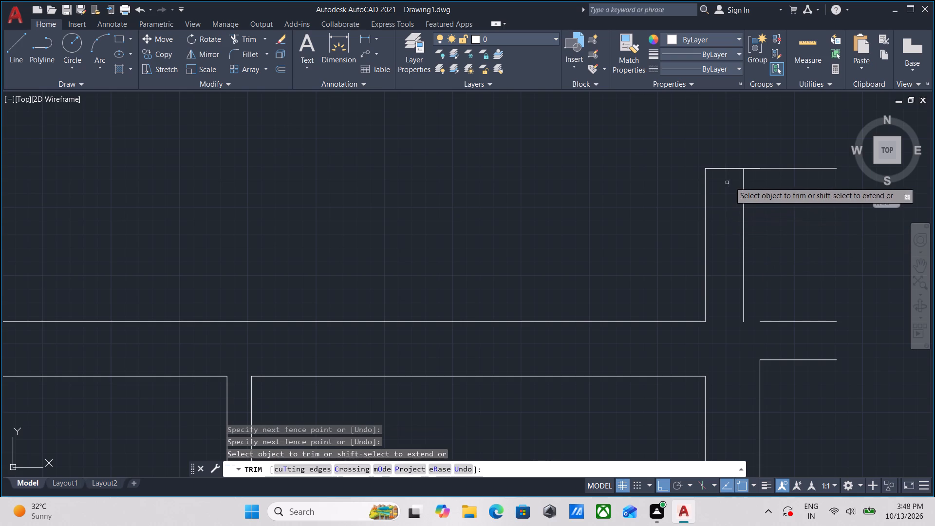
pyautogui.click(760, 181)
pyautogui.click(730, 181)
pyautogui.moveTo(773, 261); pyautogui.dragTo(777, 222, button='middle')
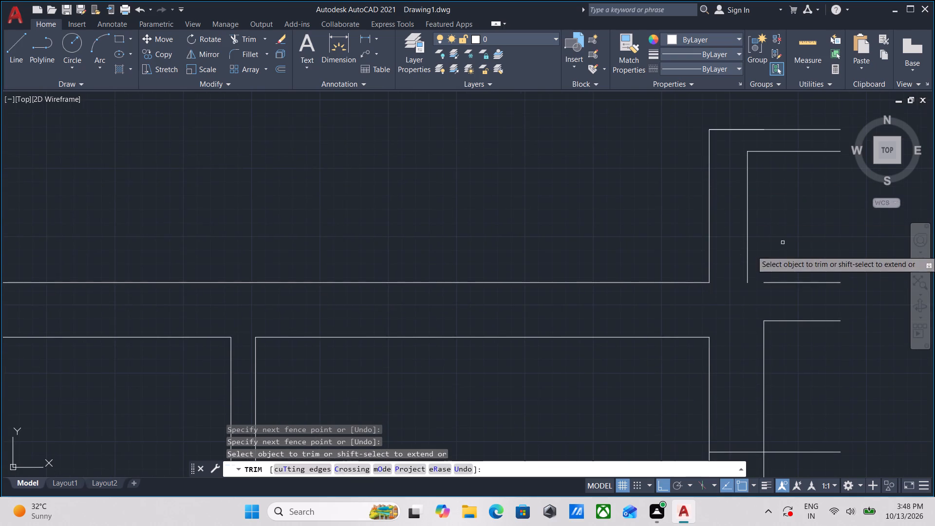
pyautogui.moveTo(784, 253); pyautogui.dragTo(788, 228, button='middle')
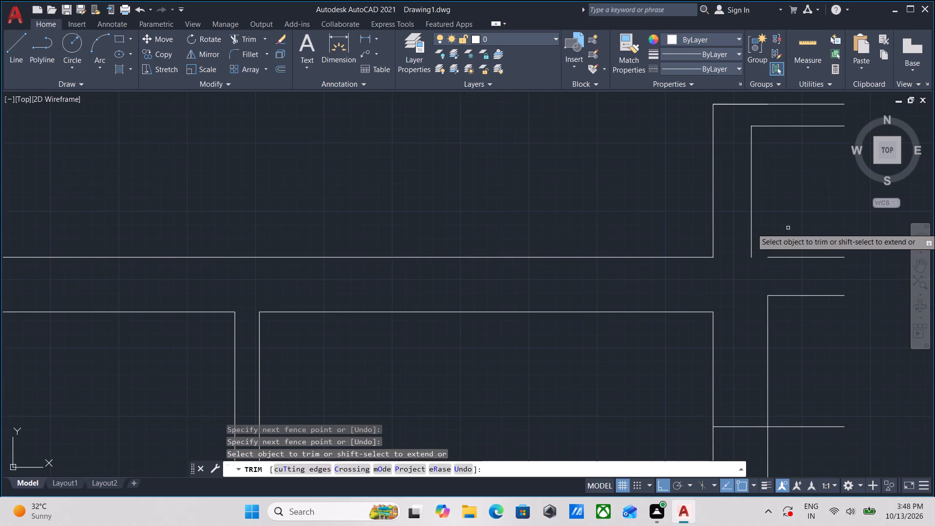
pyautogui.press('Escape')
# Extend the third projection line left to meet the new 7" offset wall line.
pyautogui.write('EX')
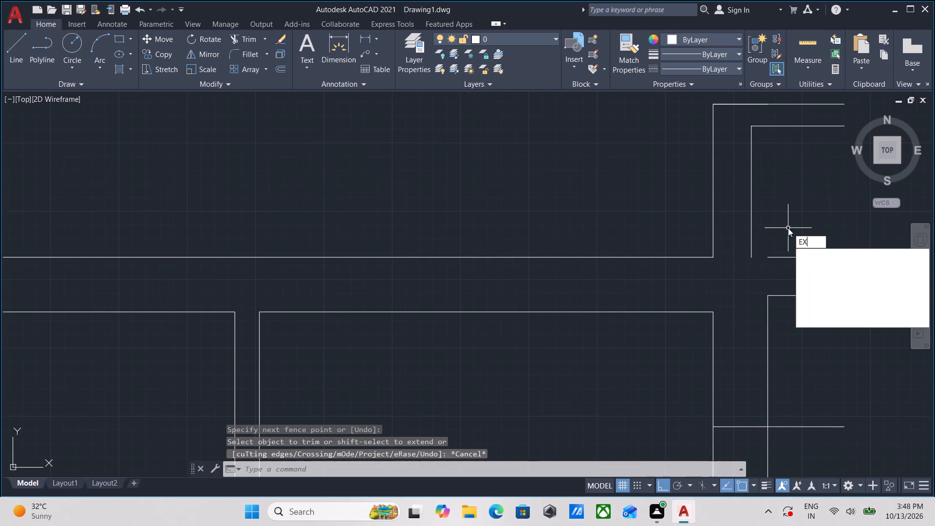
pyautogui.press('Return')
pyautogui.click(799, 256)
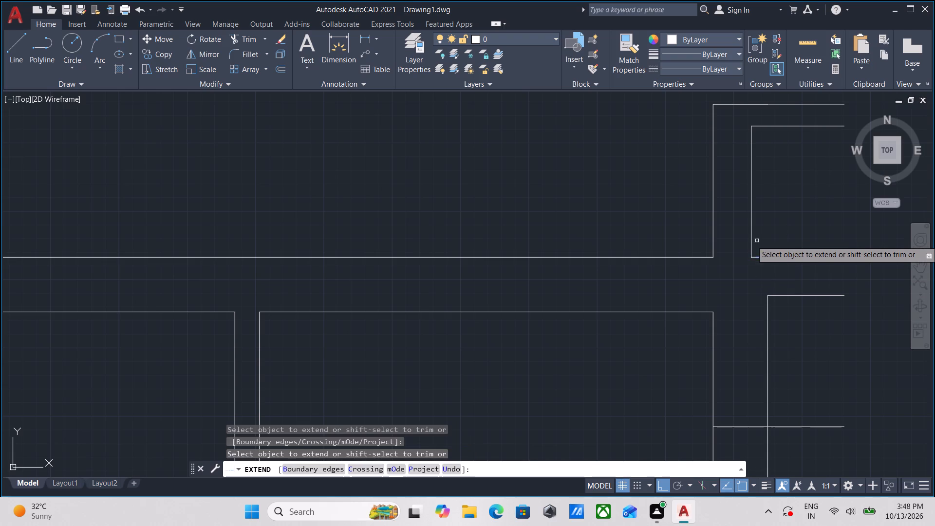
pyautogui.scroll(-1, 790, 239)
pyautogui.moveTo(790, 239); pyautogui.dragTo(799, 219, button='middle')
pyautogui.press('Escape')
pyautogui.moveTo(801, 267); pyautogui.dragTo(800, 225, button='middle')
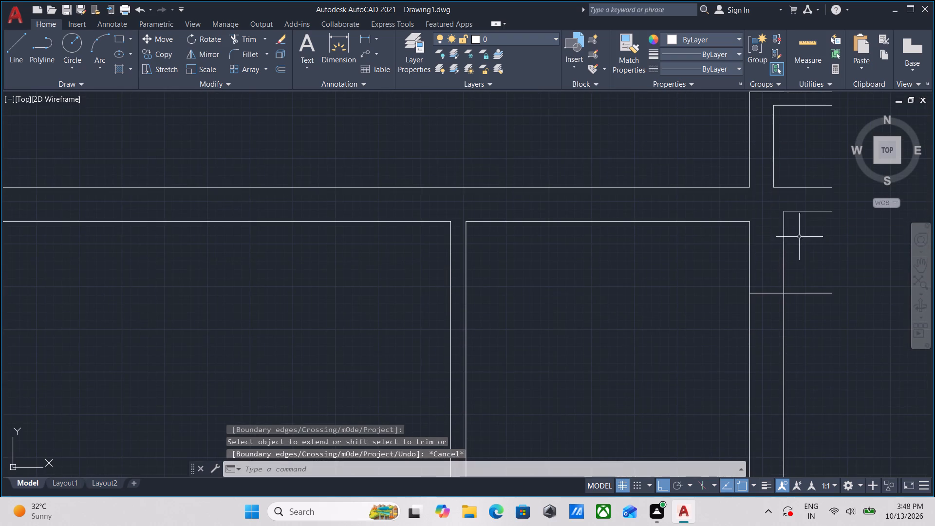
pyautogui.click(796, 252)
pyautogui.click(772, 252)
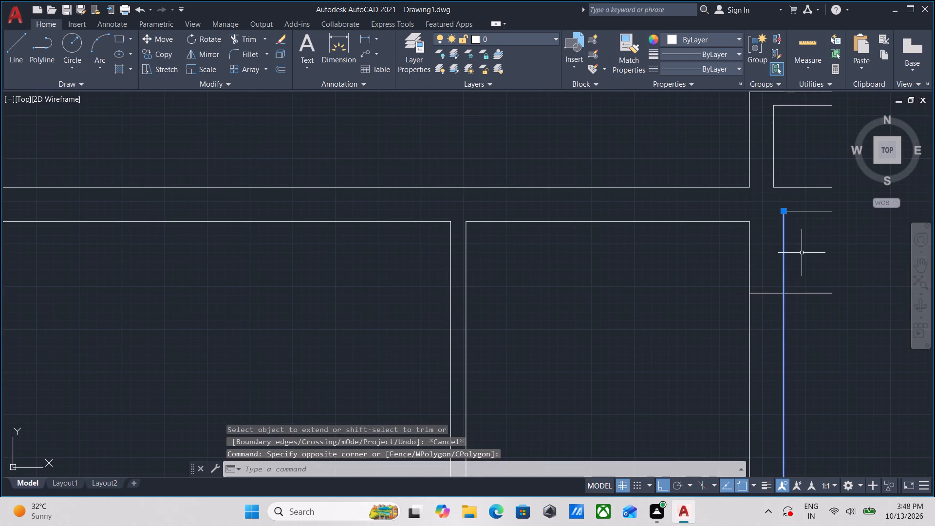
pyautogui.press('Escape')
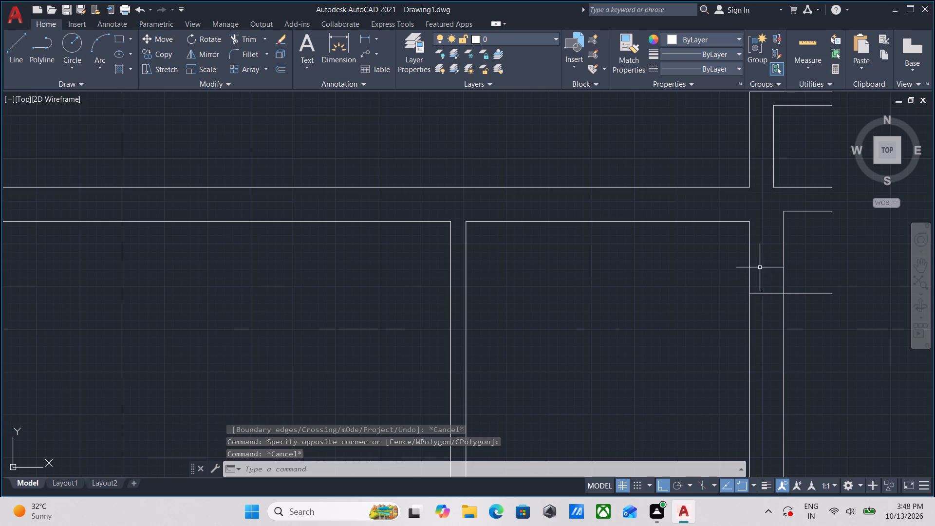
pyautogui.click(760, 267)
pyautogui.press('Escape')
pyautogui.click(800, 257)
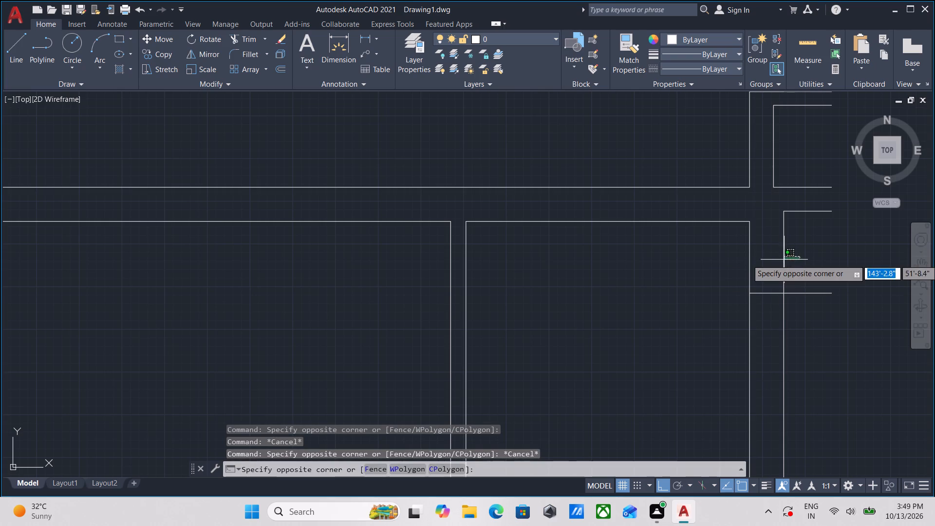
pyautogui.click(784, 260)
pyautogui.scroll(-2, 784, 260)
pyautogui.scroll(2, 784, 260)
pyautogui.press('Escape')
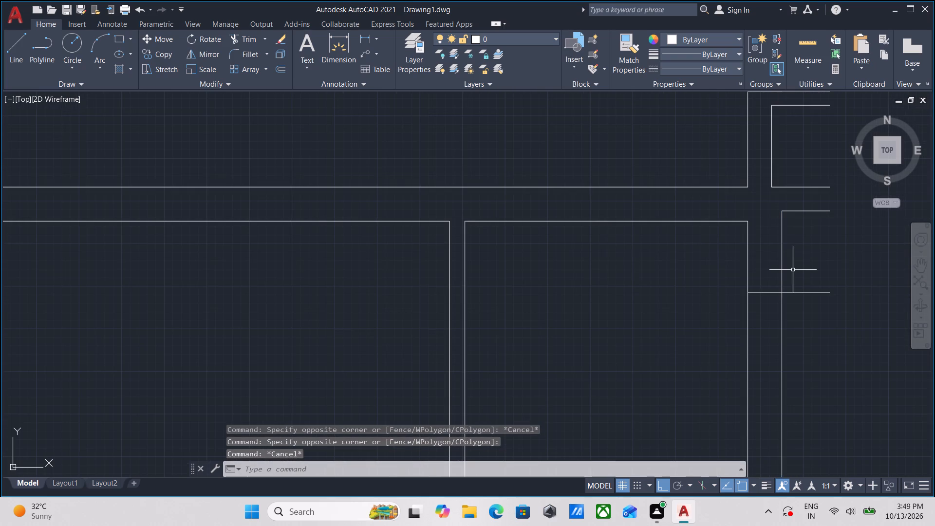
# Trim away the outer wall line between the two lowest projection lines.
pyautogui.write('TR')
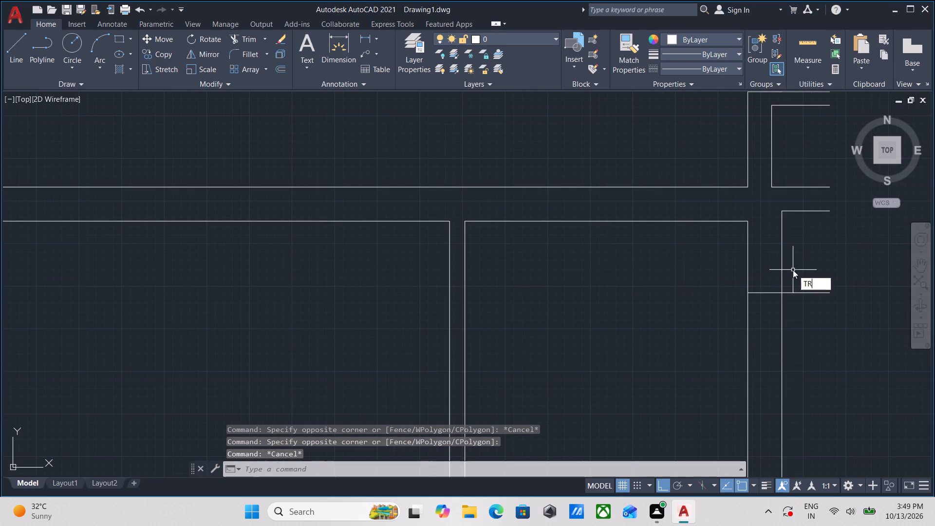
pyautogui.press('Return')
pyautogui.click(793, 270)
pyautogui.click(770, 270)
pyautogui.click(800, 227)
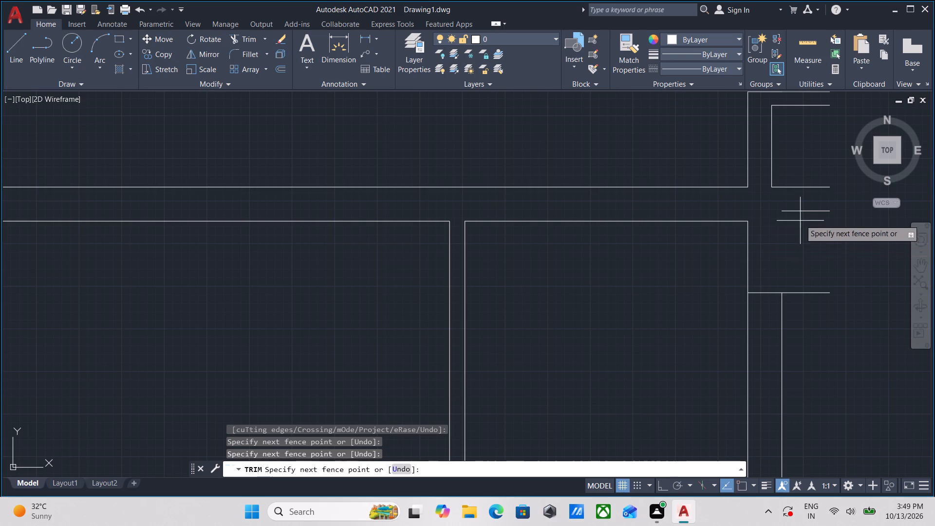
pyautogui.press('Escape')
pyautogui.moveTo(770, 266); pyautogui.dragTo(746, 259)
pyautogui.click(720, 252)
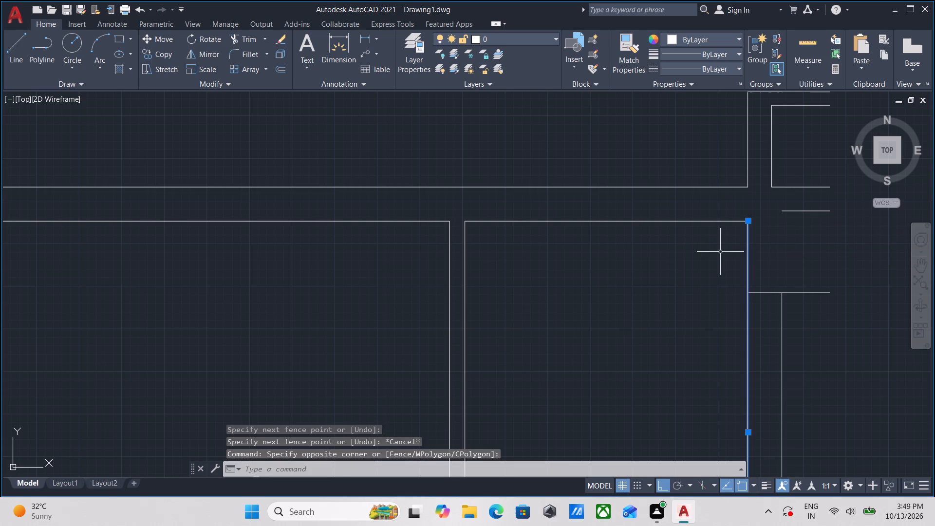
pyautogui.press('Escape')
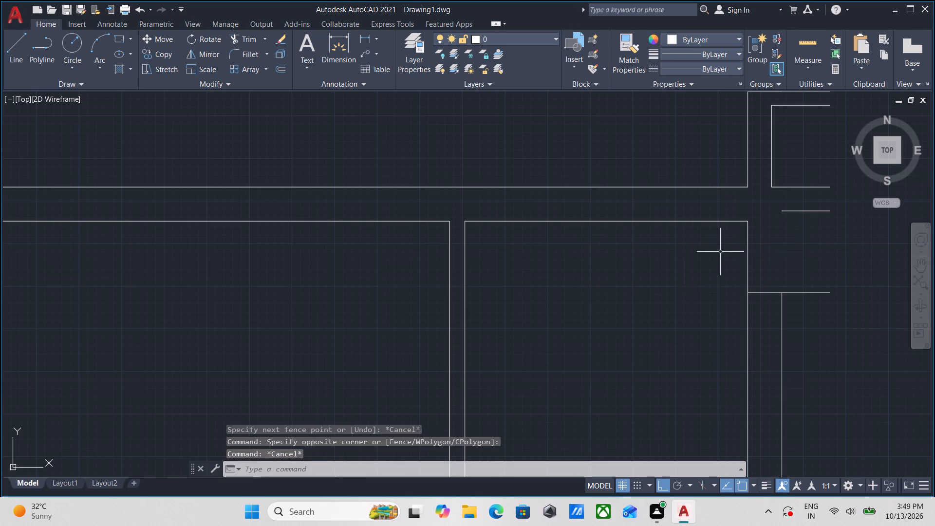
# Offset the inner line of the lower room's right wall 7" to the right.
pyautogui.scroll(1, 739, 242)
pyautogui.click(766, 259)
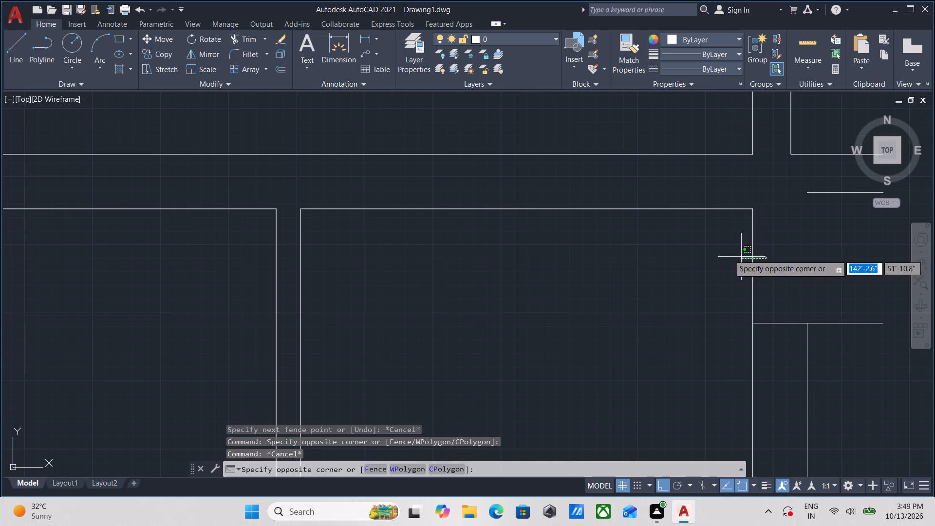
pyautogui.click(724, 255)
pyautogui.press('o')
pyautogui.press('Return')
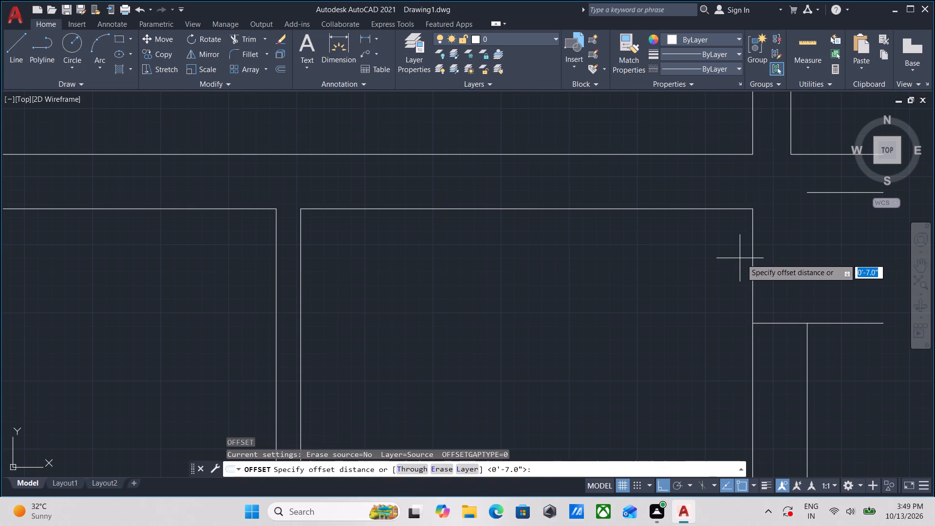
pyautogui.click(753, 262)
pyautogui.click(824, 260)
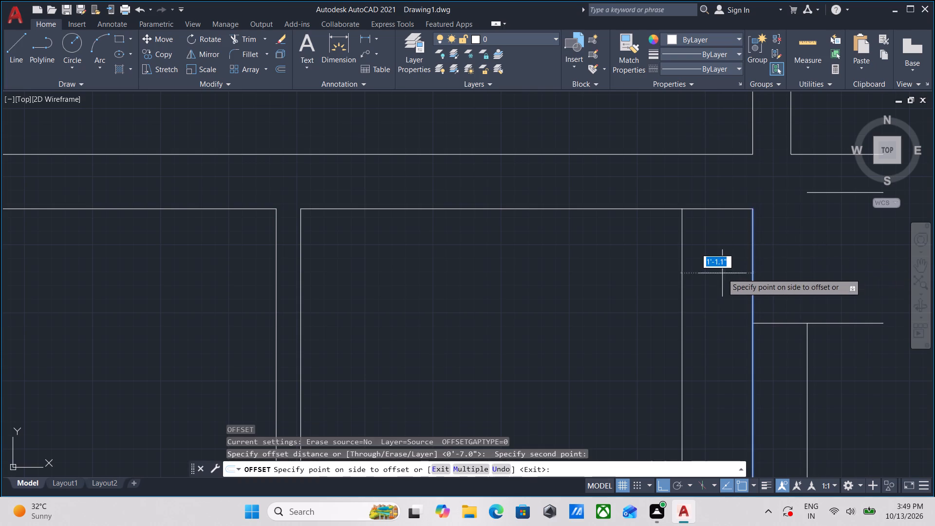
pyautogui.press('7')
pyautogui.press('Return')
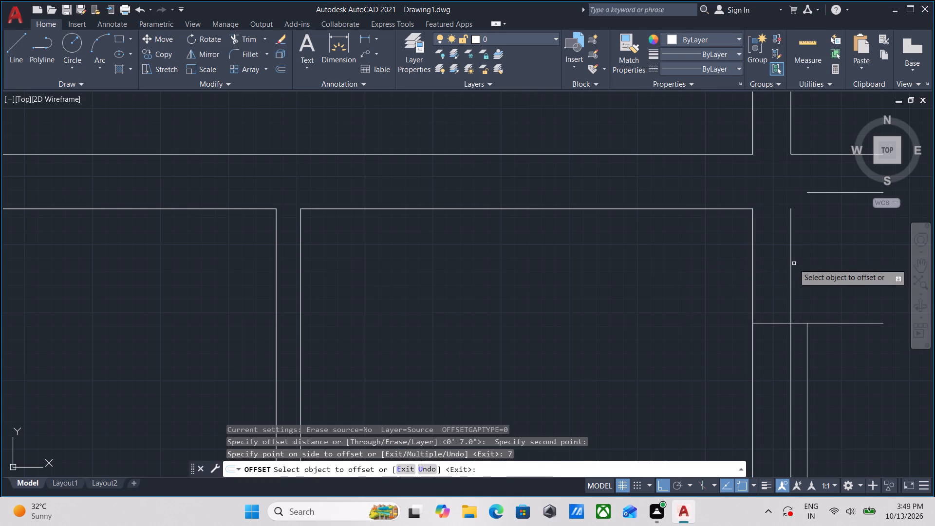
pyautogui.scroll(-2, 794, 263)
pyautogui.press('Escape')
# Trim away the new 7" offset wall line below the lowest projection line.
pyautogui.scroll(2, 784, 316)
pyautogui.moveTo(815, 297); pyautogui.dragTo(785, 307, button='middle')
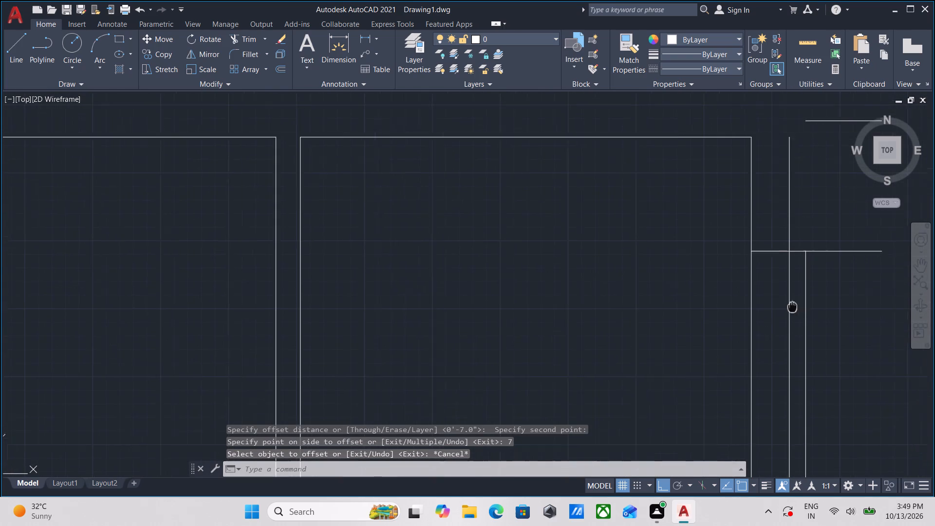
pyautogui.moveTo(785, 307); pyautogui.dragTo(780, 308, button='middle')
pyautogui.write('TR')
pyautogui.press('Return')
pyautogui.scroll(1, 780, 308)
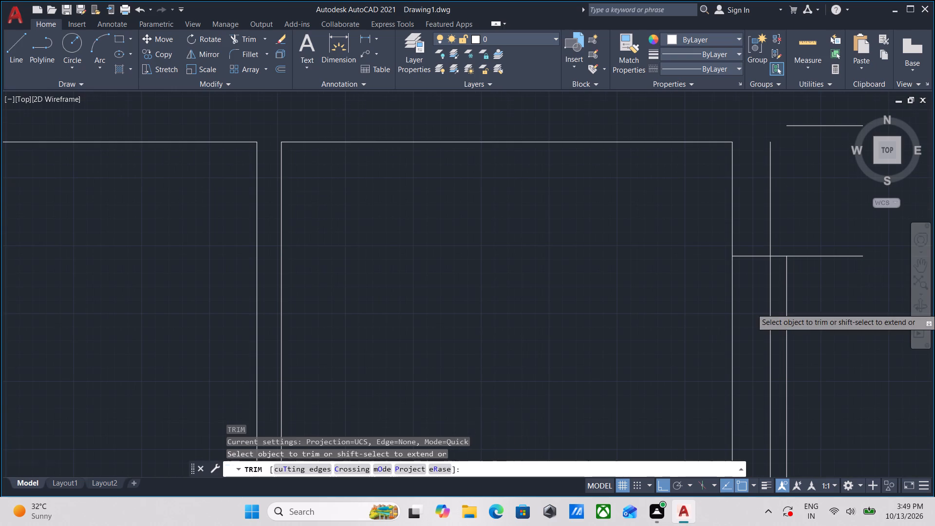
pyautogui.click(780, 308)
pyautogui.click(732, 301)
pyautogui.scroll(-2, 738, 300)
pyautogui.moveTo(738, 300); pyautogui.dragTo(739, 361, button='middle')
pyautogui.press('Escape')
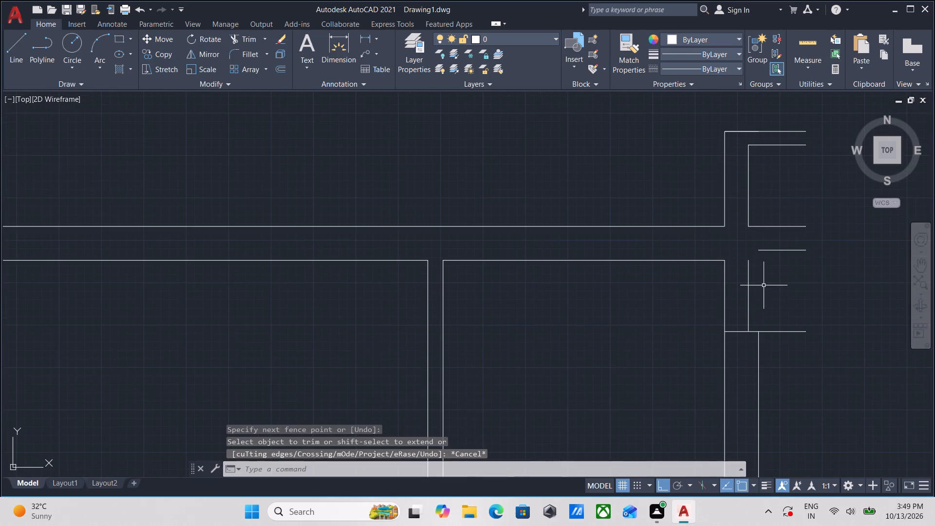
# Fillet the 7" offset wall line and the third projection line into a square corner.
pyautogui.moveTo(764, 285); pyautogui.dragTo(758, 308, button='middle')
pyautogui.press('f')
pyautogui.press('Return')
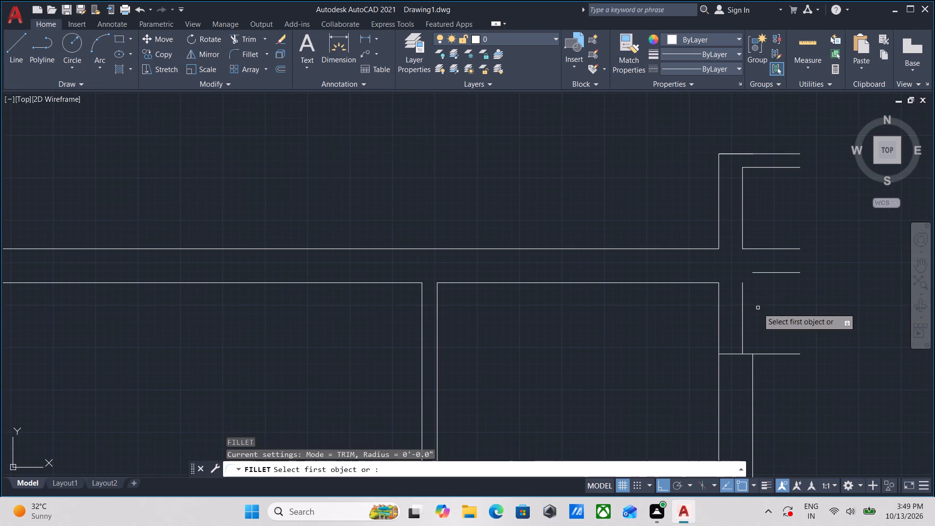
pyautogui.click(743, 308)
pyautogui.click(767, 273)
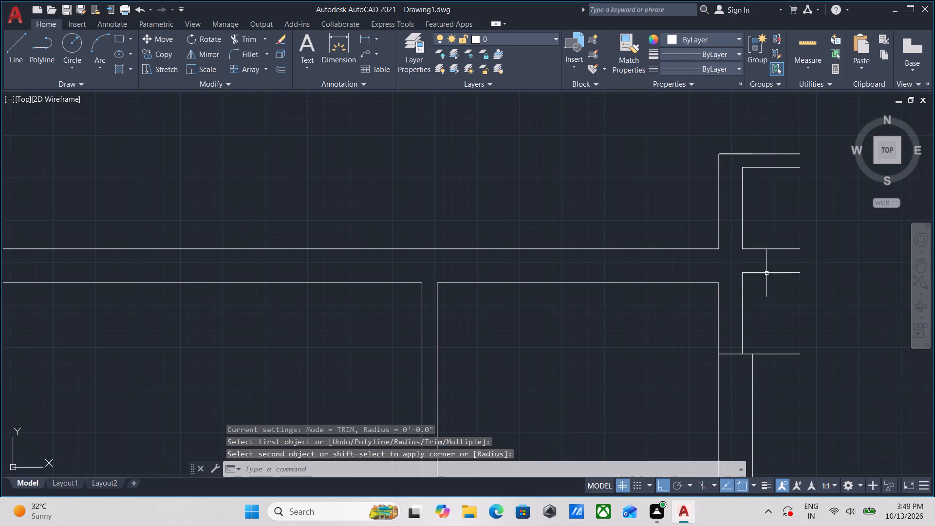
pyautogui.scroll(-1, 791, 280)
pyautogui.moveTo(788, 283); pyautogui.dragTo(771, 311, button='middle')
pyautogui.press('Escape')
# Offset the lowest projection line 7" downward.
pyautogui.scroll(1, 784, 280)
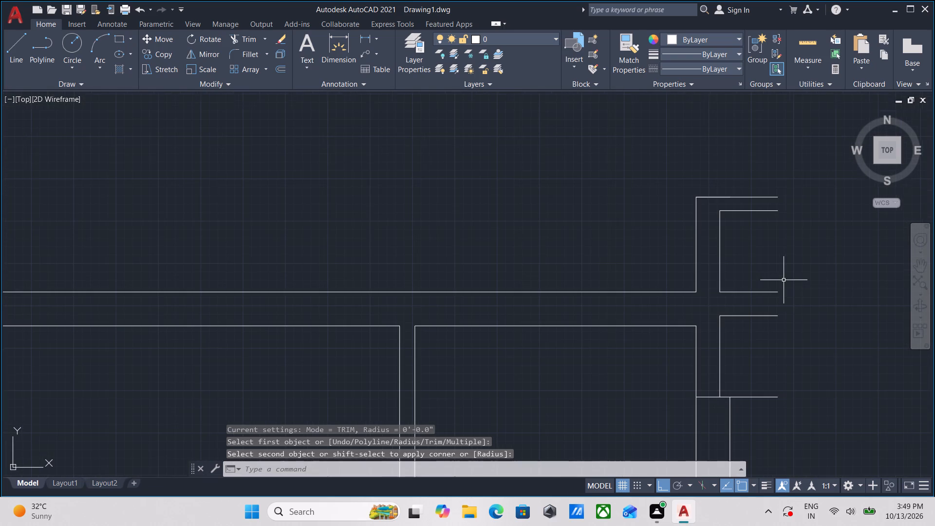
pyautogui.moveTo(769, 379); pyautogui.dragTo(771, 298, button='middle')
pyautogui.moveTo(773, 347); pyautogui.dragTo(768, 331)
pyautogui.click(756, 294)
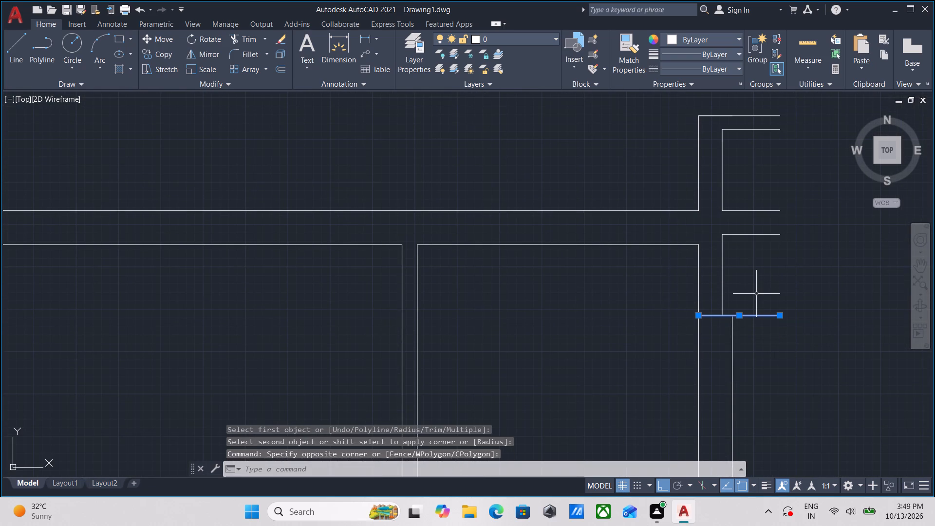
pyautogui.press('o')
pyautogui.press('Return')
pyautogui.click(753, 318)
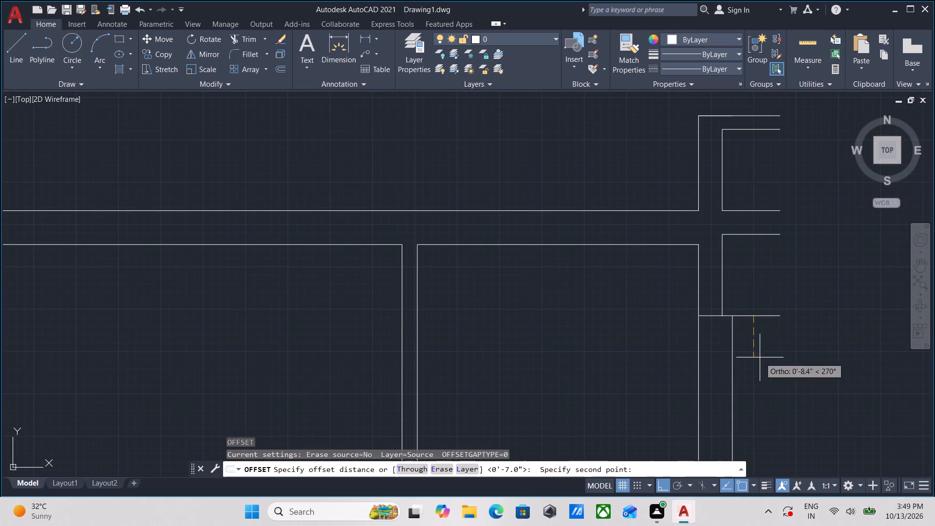
pyautogui.click(760, 357)
pyautogui.press('7')
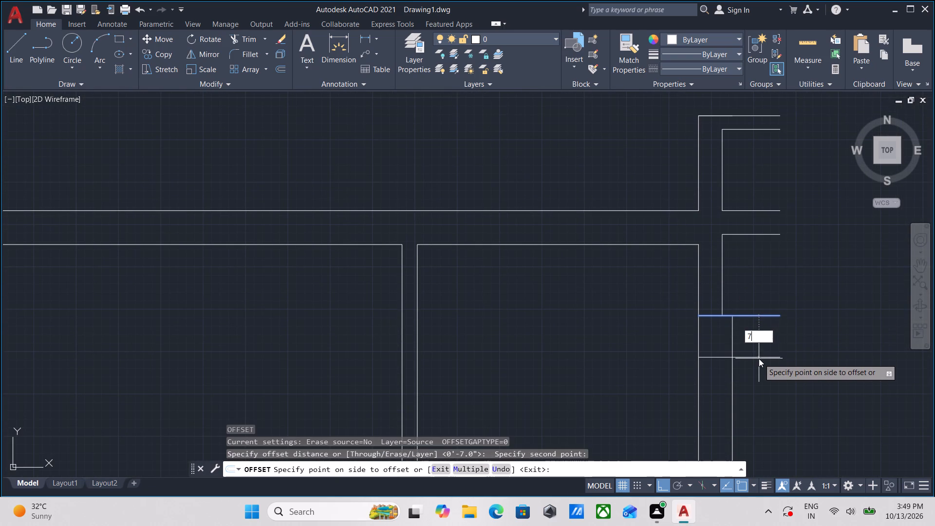
pyautogui.press('Return')
pyautogui.press('Escape')
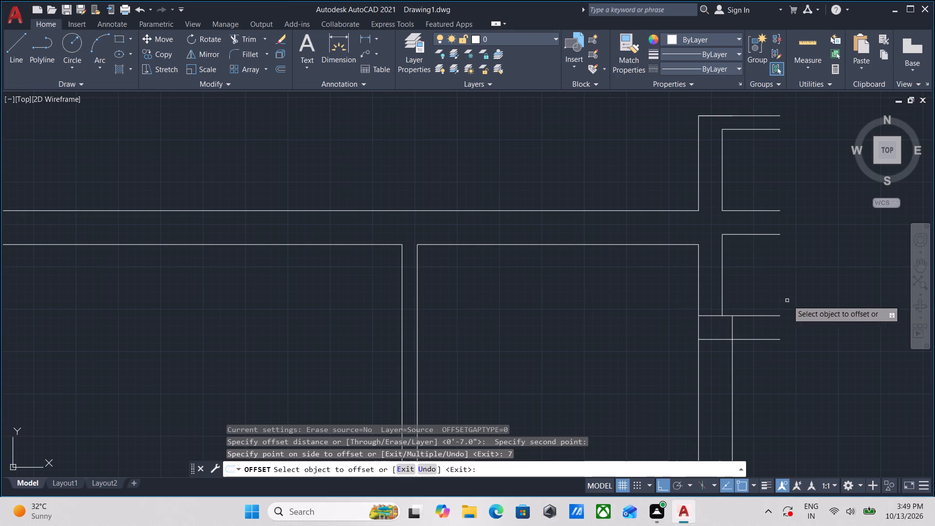
# Trim away the upper line's stub inside the wall and the outer wall line between the two lowest projection lines.
pyautogui.scroll(1, 777, 347)
pyautogui.moveTo(679, 329); pyautogui.dragTo(687, 347, button='middle')
pyautogui.moveTo(676, 295); pyautogui.dragTo(676, 302, button='middle')
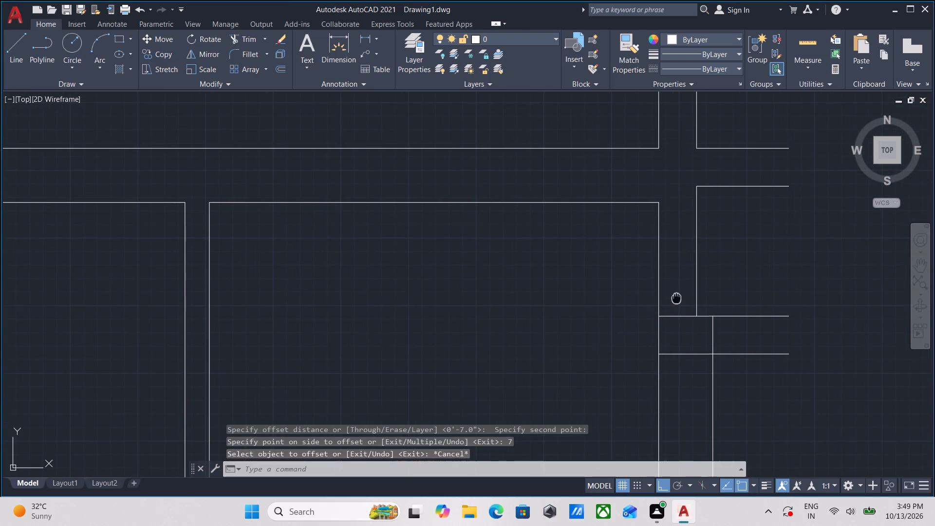
pyautogui.moveTo(676, 302); pyautogui.dragTo(676, 305, button='middle')
pyautogui.write('TR')
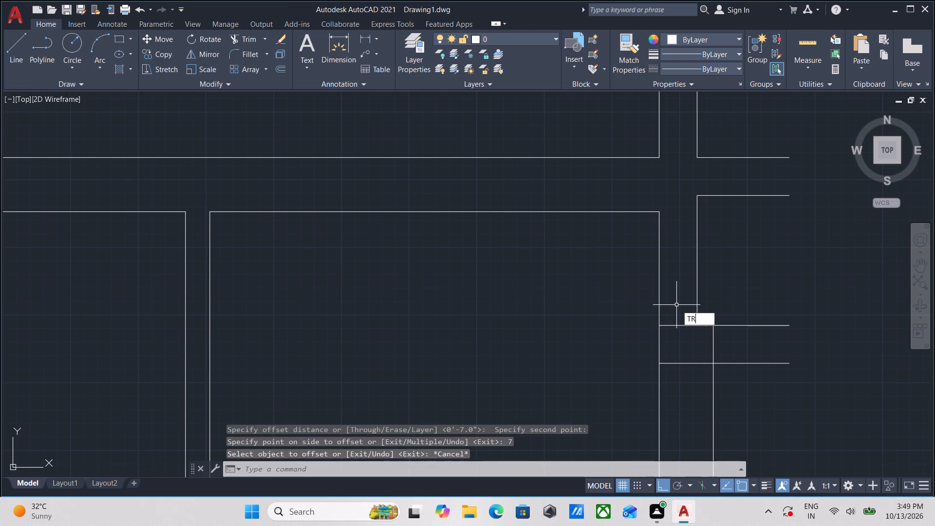
pyautogui.press('Return')
pyautogui.click(677, 305)
pyautogui.click(679, 335)
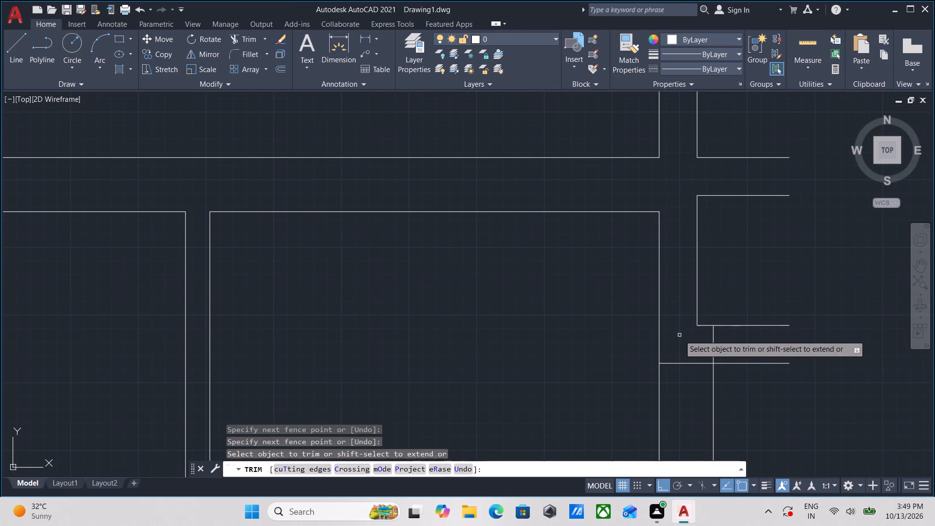
pyautogui.click(686, 345)
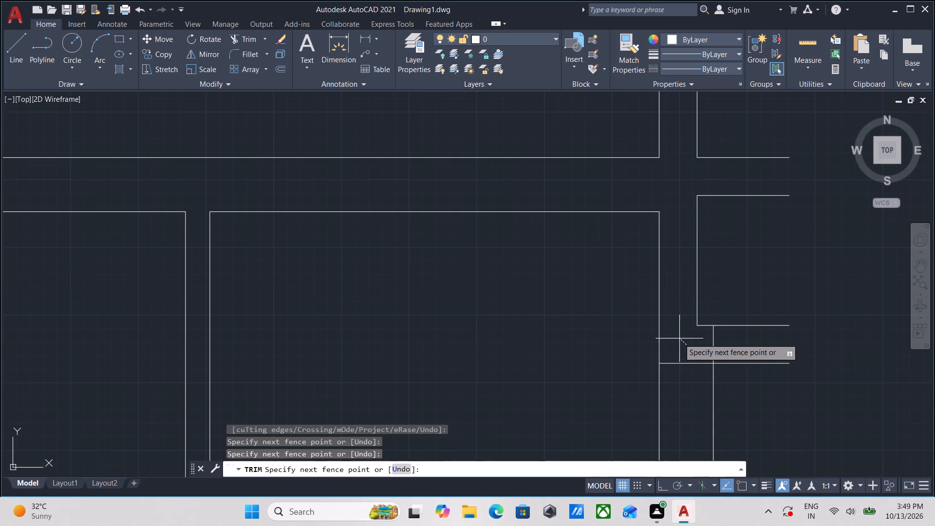
pyautogui.click(678, 338)
pyautogui.click(734, 348)
pyautogui.click(696, 343)
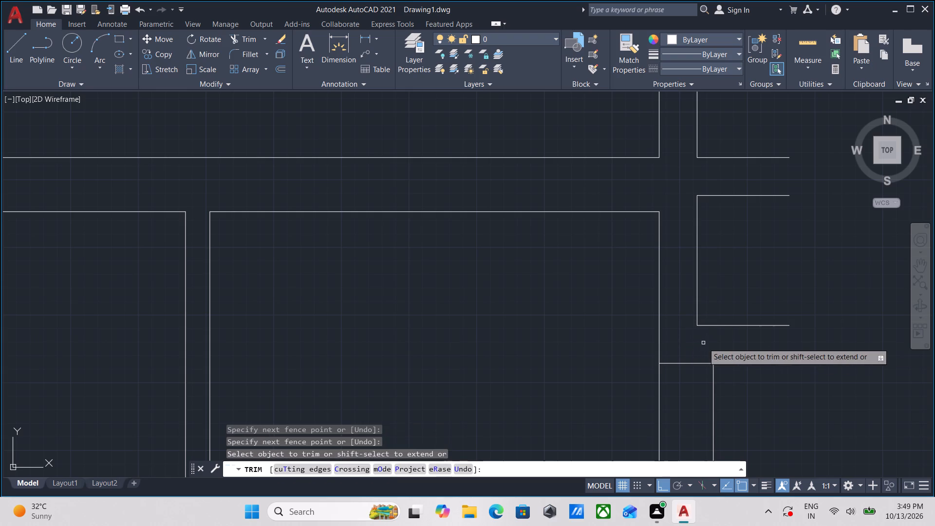
pyautogui.scroll(-1, 703, 343)
pyautogui.press('Escape')
# Draw a vertical line closing the outer end of the lowest 7" projection.
pyautogui.scroll(-1, 761, 322)
pyautogui.moveTo(761, 322); pyautogui.dragTo(735, 345, button='middle')
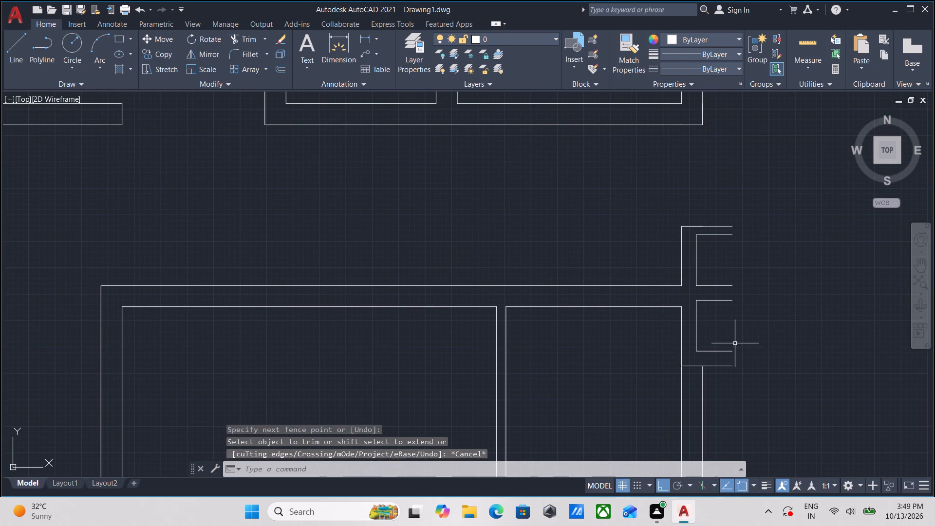
pyautogui.press('l')
pyautogui.press('Return')
pyautogui.scroll(2, 737, 374)
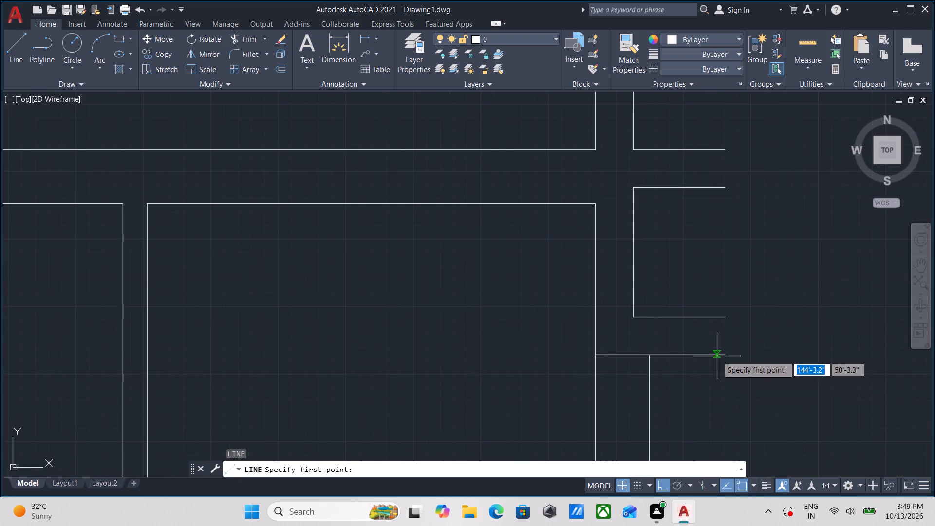
pyautogui.click(724, 356)
pyautogui.click(728, 319)
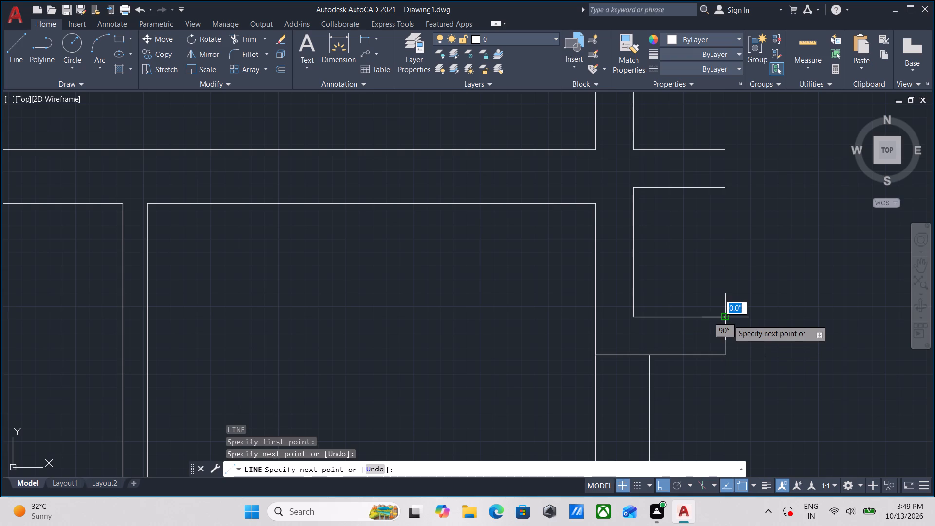
pyautogui.press('Escape')
# Draw a vertical line closing the outer end of the middle projection.
pyautogui.scroll(-1, 727, 302)
pyautogui.moveTo(727, 323); pyautogui.dragTo(727, 381, button='middle')
pyautogui.press('l')
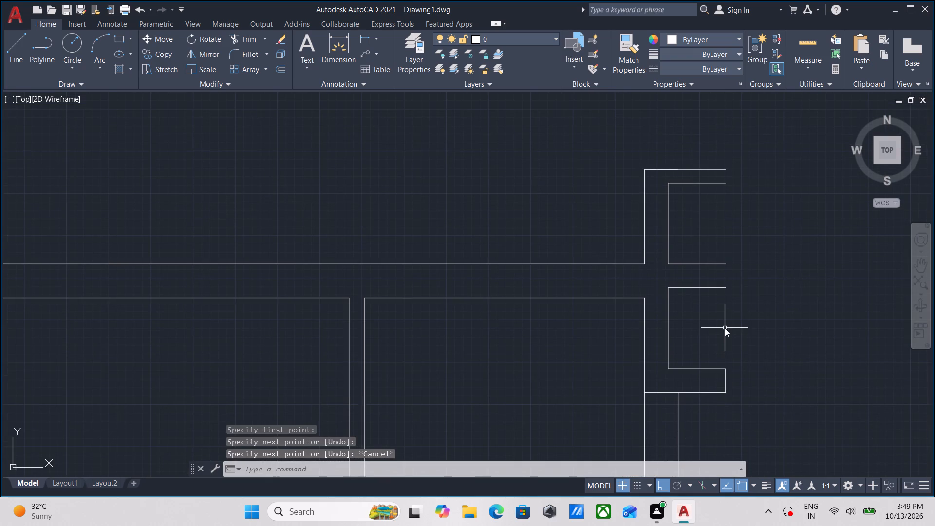
pyautogui.press('Return')
pyautogui.scroll(1, 728, 307)
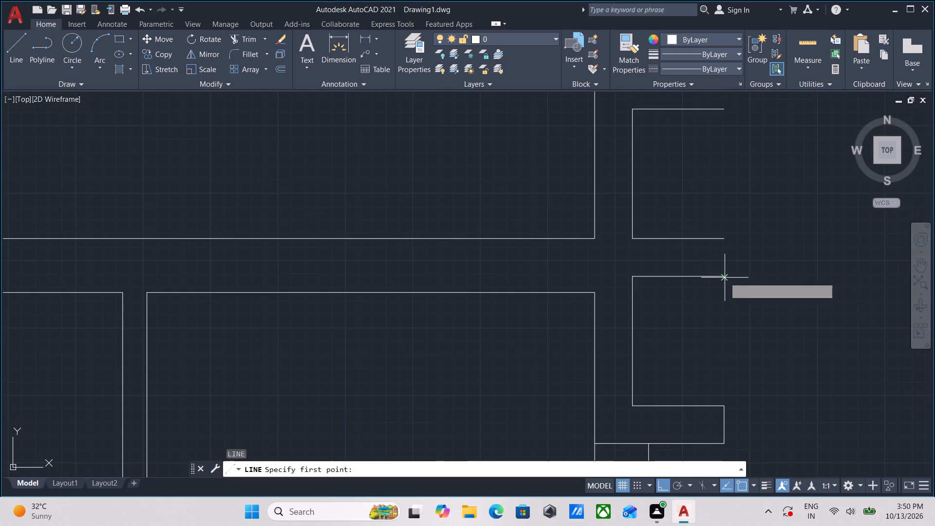
pyautogui.click(724, 277)
pyautogui.click(727, 239)
pyautogui.press('Escape')
# Draw a vertical line closing the outer end of the top 4" projection.
pyautogui.scroll(-2, 727, 239)
pyautogui.moveTo(724, 218); pyautogui.dragTo(734, 274, button='middle')
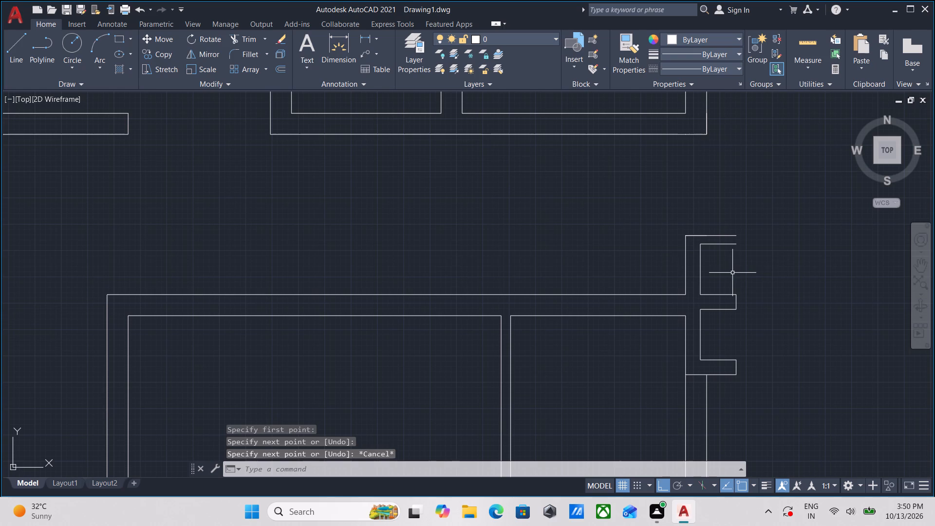
pyautogui.press('l')
pyautogui.press('Return')
pyautogui.scroll(2, 732, 252)
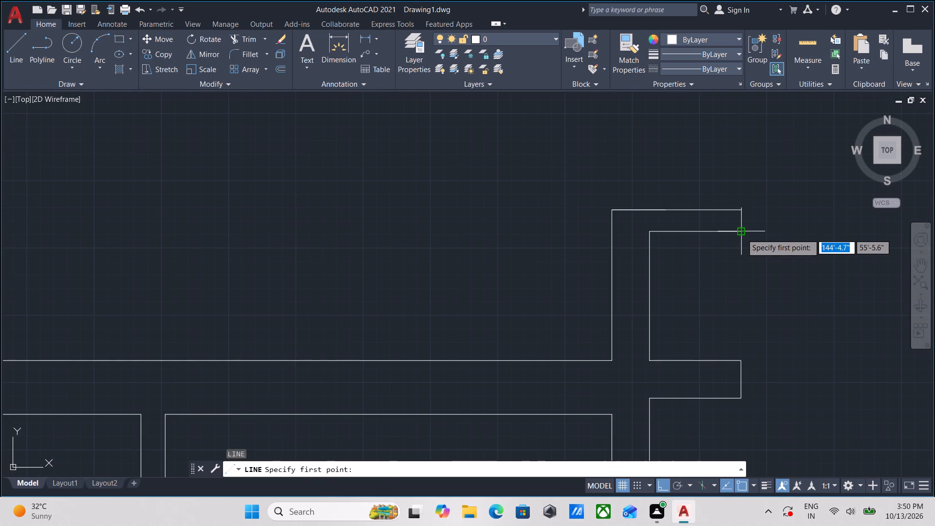
pyautogui.click(742, 234)
pyautogui.click(740, 213)
pyautogui.press('Escape')
# Review the lower rooms, the upper-left wall openings and the overall floor plan layout.
pyautogui.scroll(-3, 731, 240)
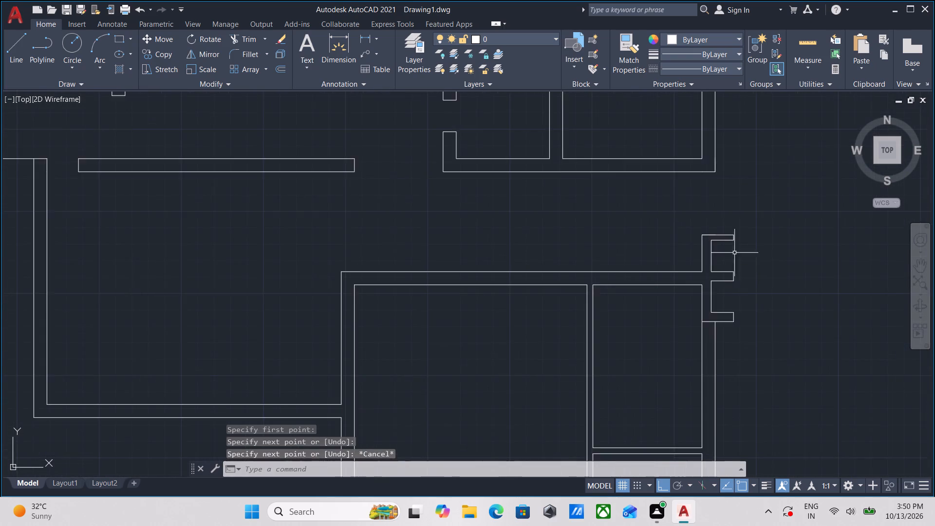
pyautogui.scroll(-1, 756, 286)
pyautogui.moveTo(756, 286); pyautogui.dragTo(652, 254, button='middle')
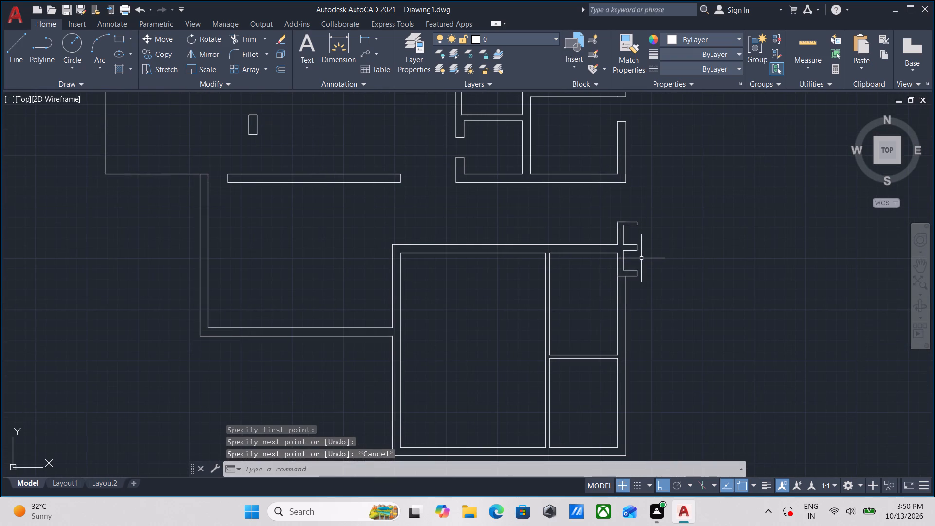
pyautogui.moveTo(673, 313); pyautogui.dragTo(691, 262, button='middle')
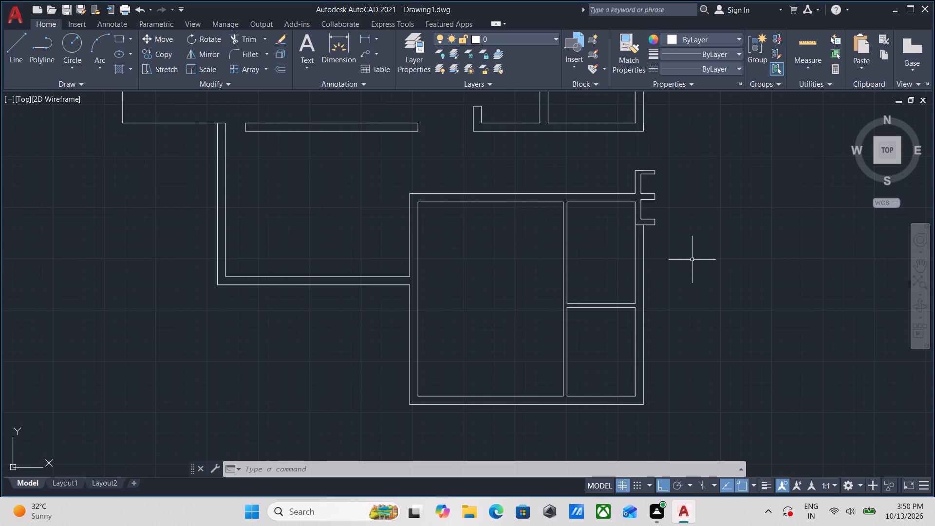
pyautogui.scroll(-2, 680, 266)
pyautogui.moveTo(660, 282); pyautogui.dragTo(664, 265, button='middle')
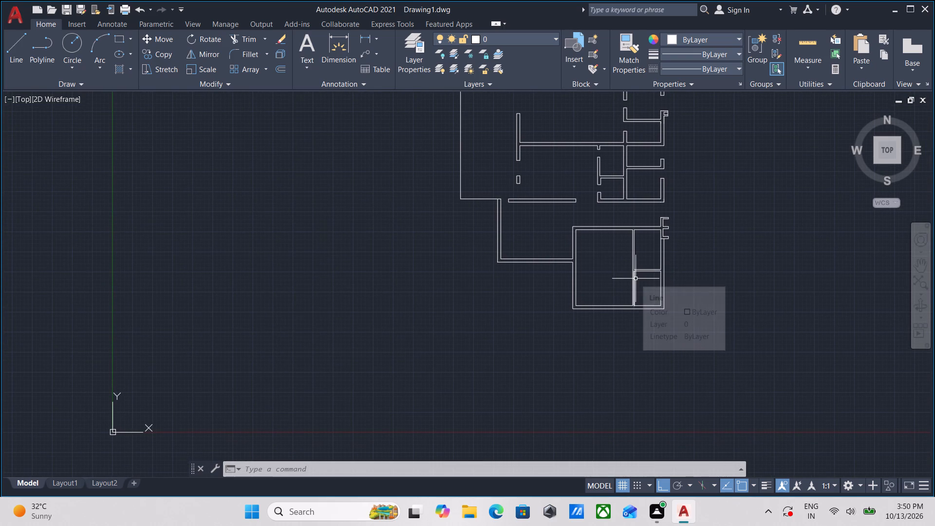
pyautogui.moveTo(612, 267); pyautogui.dragTo(598, 368, button='middle')
pyautogui.moveTo(539, 271); pyautogui.dragTo(533, 323, button='middle')
pyautogui.scroll(2, 505, 271)
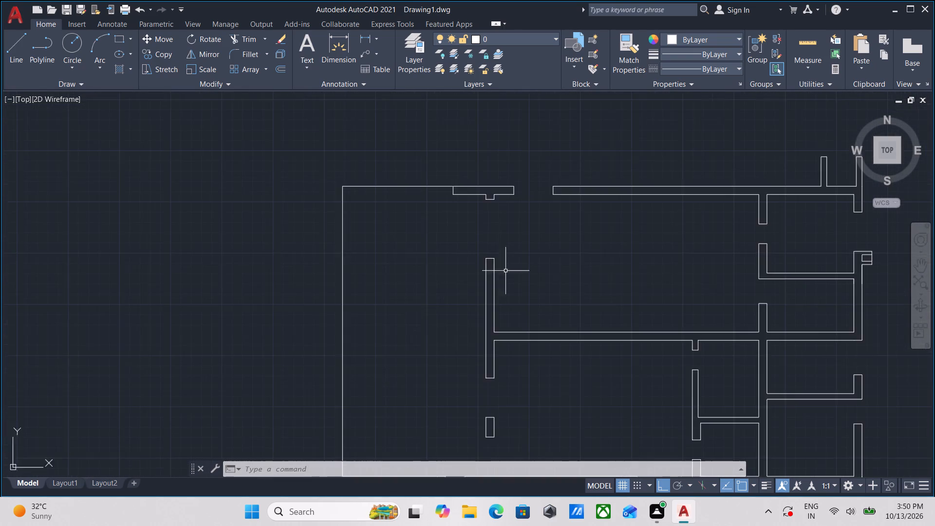
pyautogui.scroll(1, 505, 271)
pyautogui.moveTo(519, 267); pyautogui.dragTo(481, 311, button='middle')
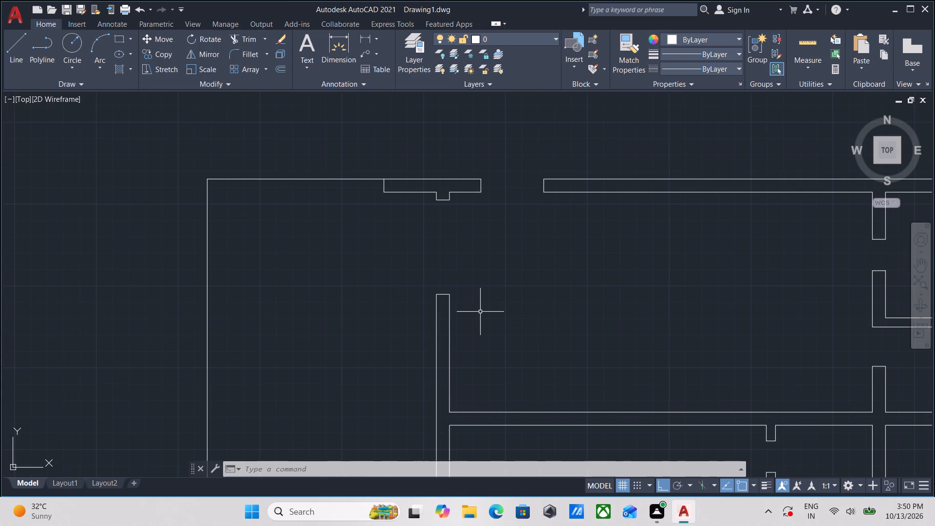
pyautogui.scroll(-1, 480, 312)
pyautogui.moveTo(480, 312); pyautogui.dragTo(497, 312, button='middle')
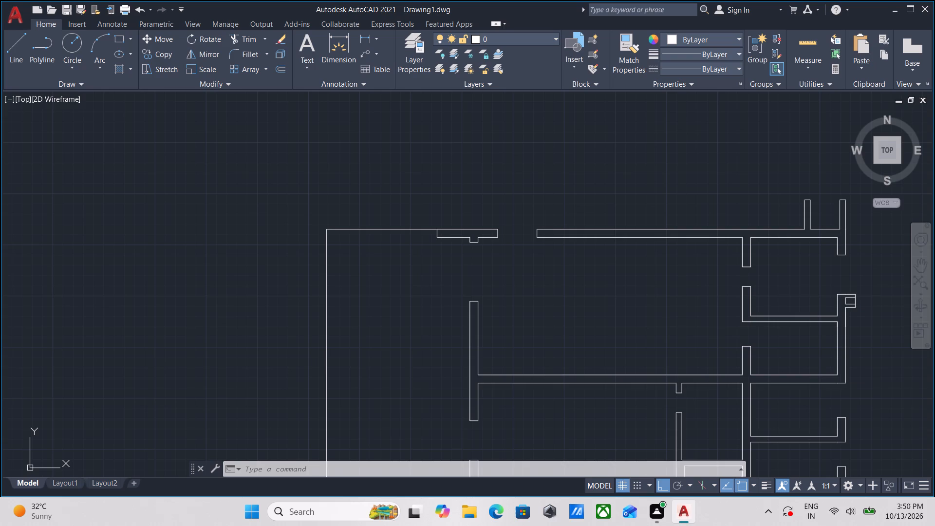
pyautogui.scroll(-2, 423, 314)
pyautogui.moveTo(432, 318); pyautogui.dragTo(469, 255, button='middle')
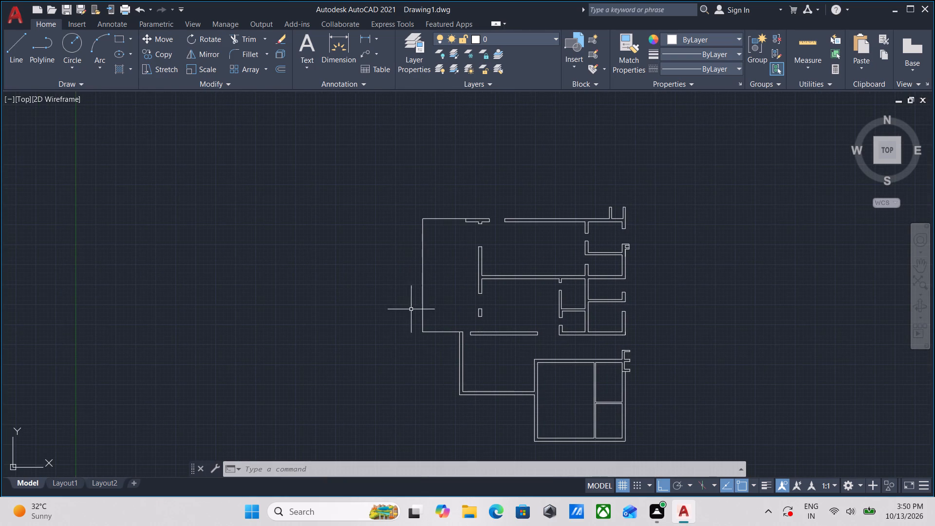
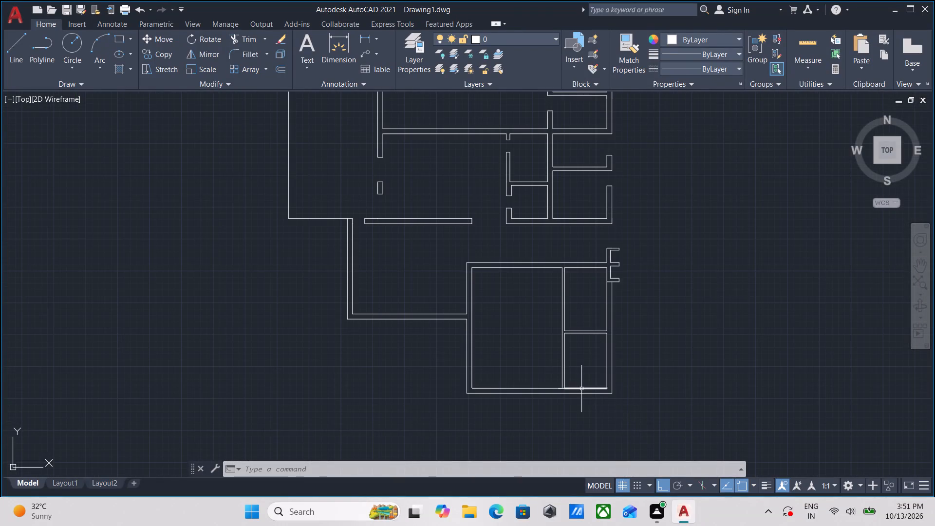
# Draw a short line across the base of the vertical partition wall beside the lower-right room.
pyautogui.moveTo(581, 389); pyautogui.dragTo(593, 432, button='middle')
pyautogui.scroll(2, 551, 443)
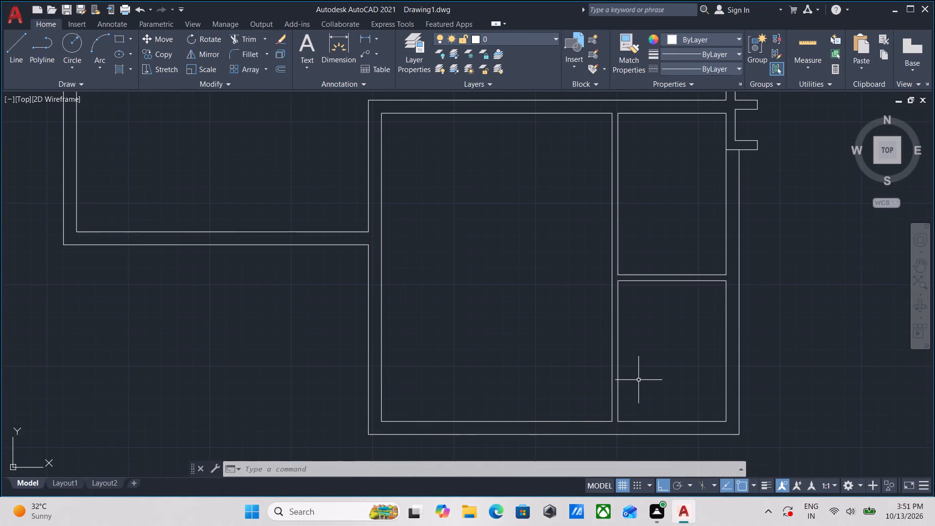
pyautogui.moveTo(637, 384); pyautogui.dragTo(643, 358, button='middle')
pyautogui.press('l')
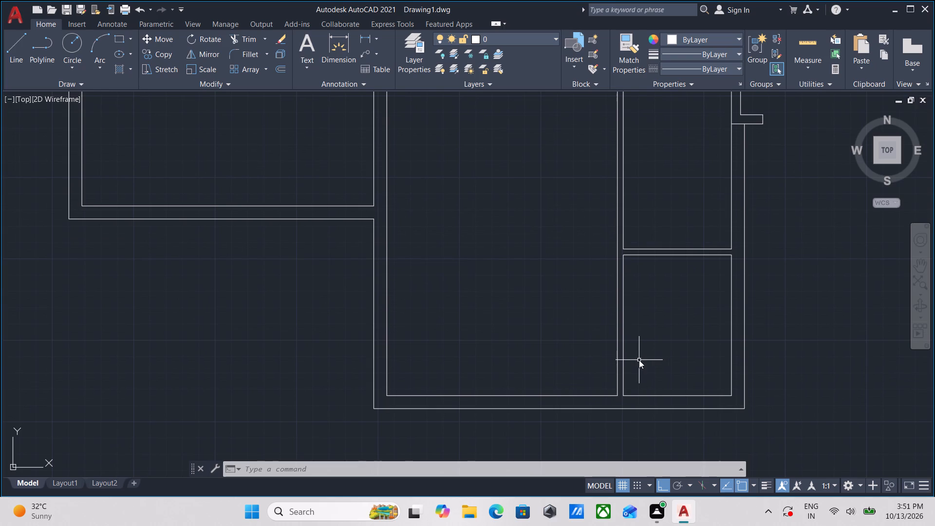
pyautogui.press('Return')
pyautogui.scroll(3, 599, 402)
pyautogui.click(669, 379)
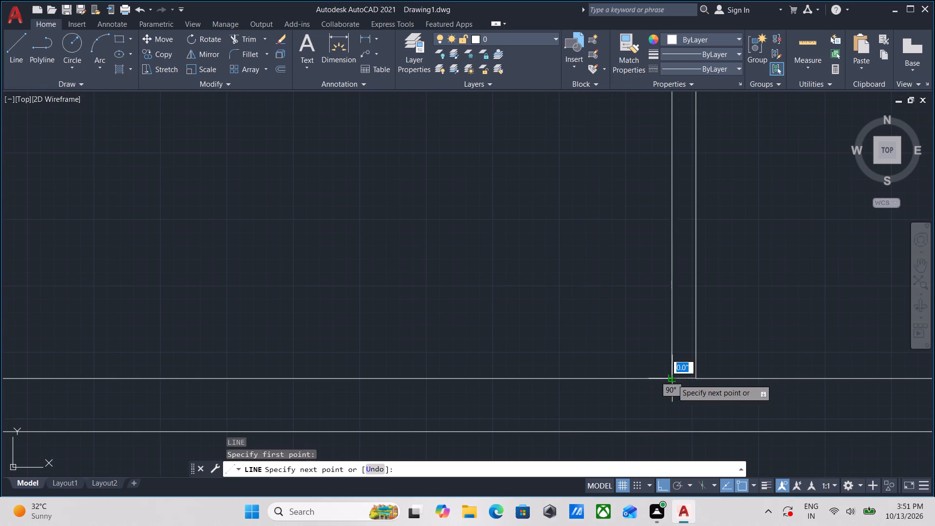
pyautogui.click(696, 377)
pyautogui.press('Escape')
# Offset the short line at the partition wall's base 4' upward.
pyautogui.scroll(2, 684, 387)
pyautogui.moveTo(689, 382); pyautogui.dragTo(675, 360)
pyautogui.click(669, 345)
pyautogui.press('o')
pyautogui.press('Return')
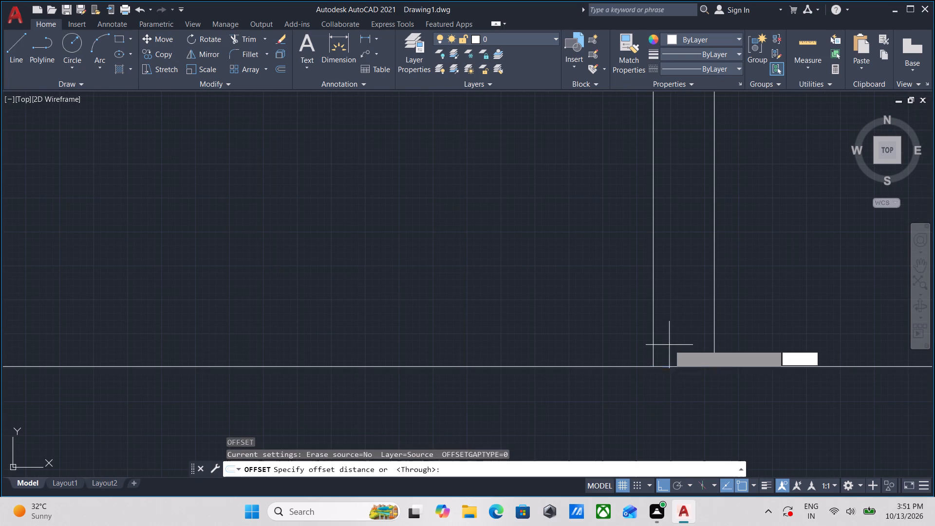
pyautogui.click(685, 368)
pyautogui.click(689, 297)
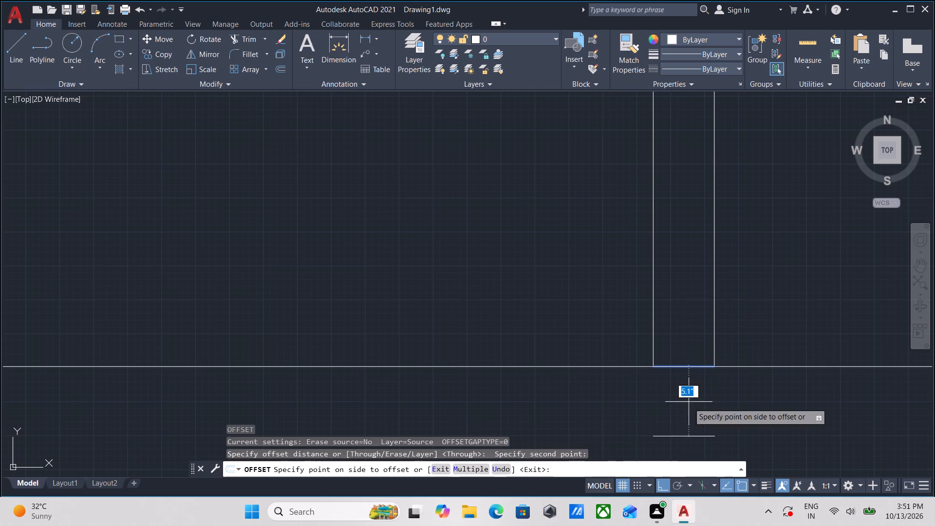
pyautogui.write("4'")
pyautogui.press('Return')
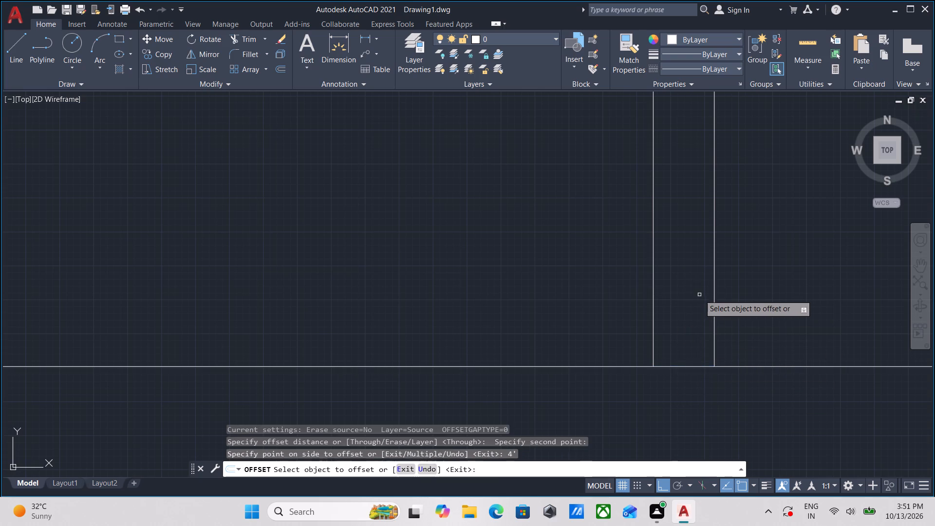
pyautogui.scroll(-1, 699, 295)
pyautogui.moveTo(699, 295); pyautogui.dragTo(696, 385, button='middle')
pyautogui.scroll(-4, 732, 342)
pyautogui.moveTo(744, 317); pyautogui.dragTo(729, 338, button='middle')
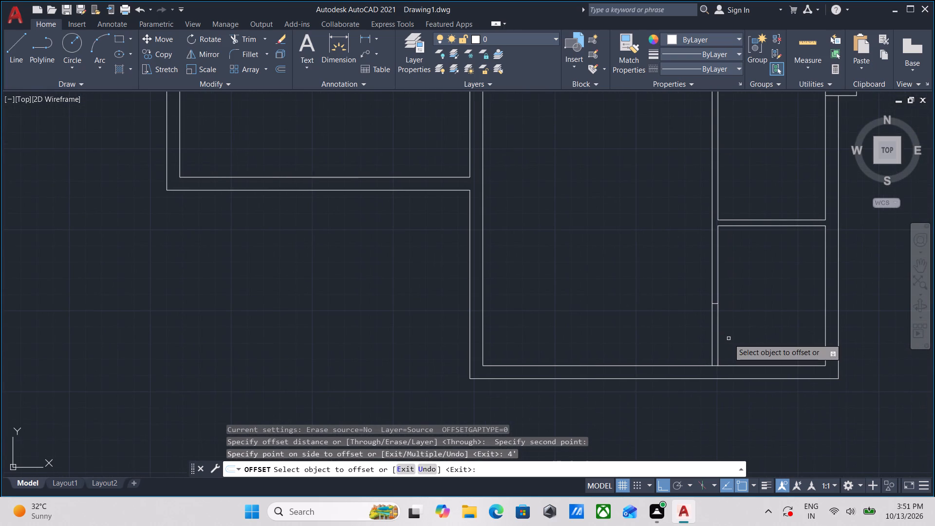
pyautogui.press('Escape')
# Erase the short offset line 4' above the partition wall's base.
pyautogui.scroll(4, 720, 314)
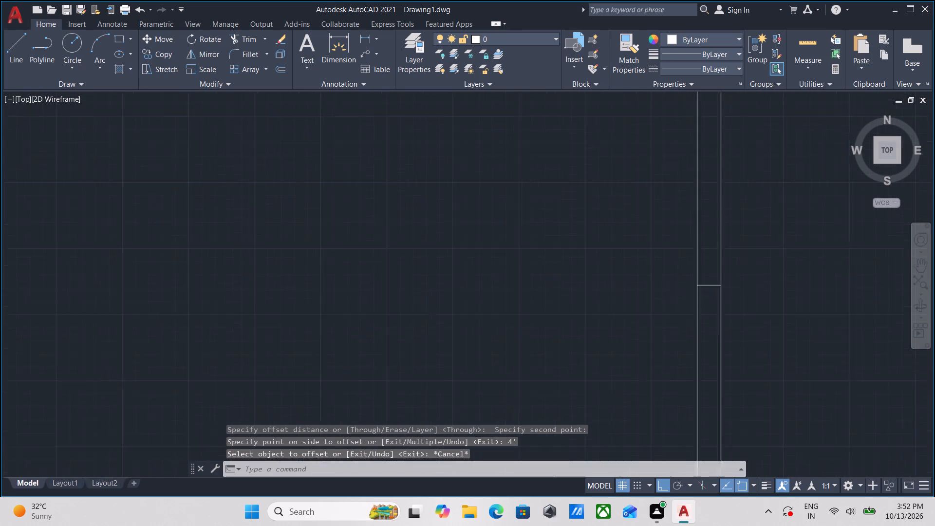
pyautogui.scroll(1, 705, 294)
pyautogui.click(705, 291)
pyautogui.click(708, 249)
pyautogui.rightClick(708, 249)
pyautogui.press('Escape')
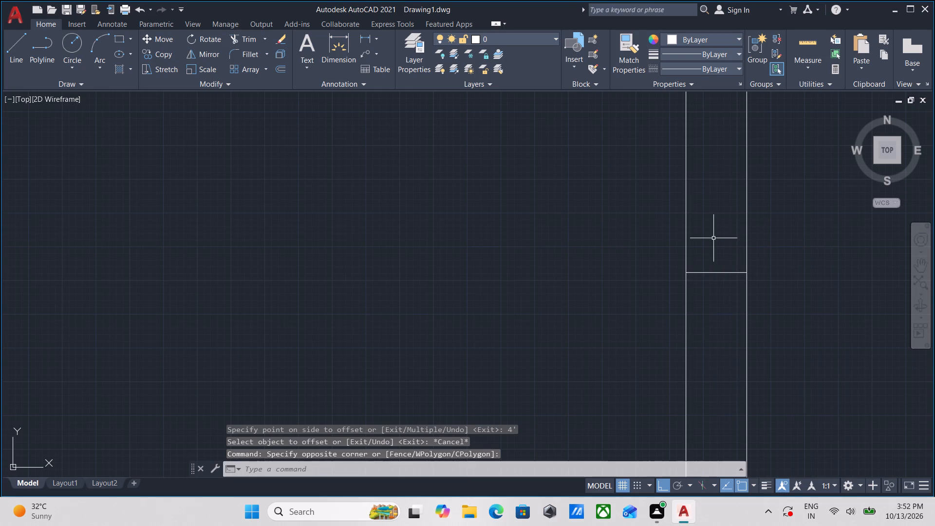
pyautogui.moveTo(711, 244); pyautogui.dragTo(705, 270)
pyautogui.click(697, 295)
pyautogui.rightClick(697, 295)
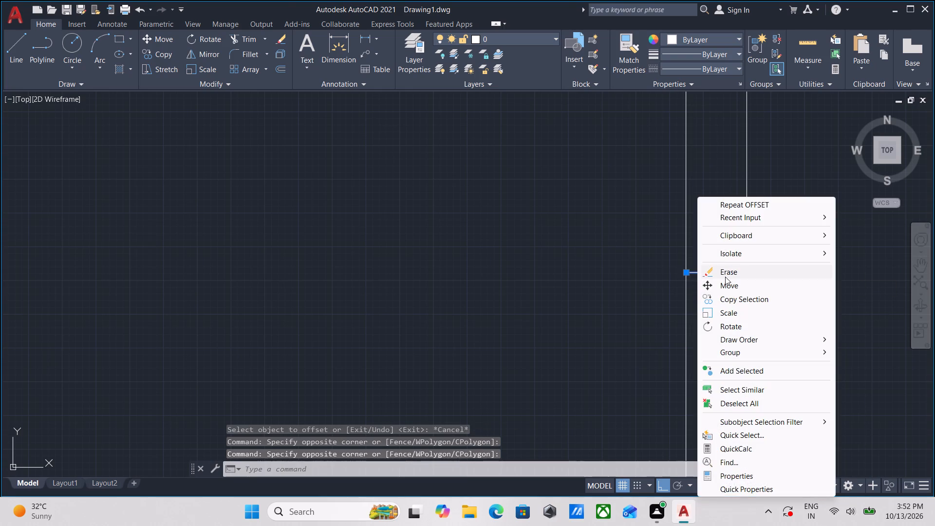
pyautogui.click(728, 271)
# Offset the short line at the partition wall's base 2' upward.
pyautogui.scroll(-1, 720, 317)
pyautogui.moveTo(720, 317); pyautogui.dragTo(721, 244, button='middle')
pyautogui.moveTo(695, 388); pyautogui.dragTo(729, 255, button='middle')
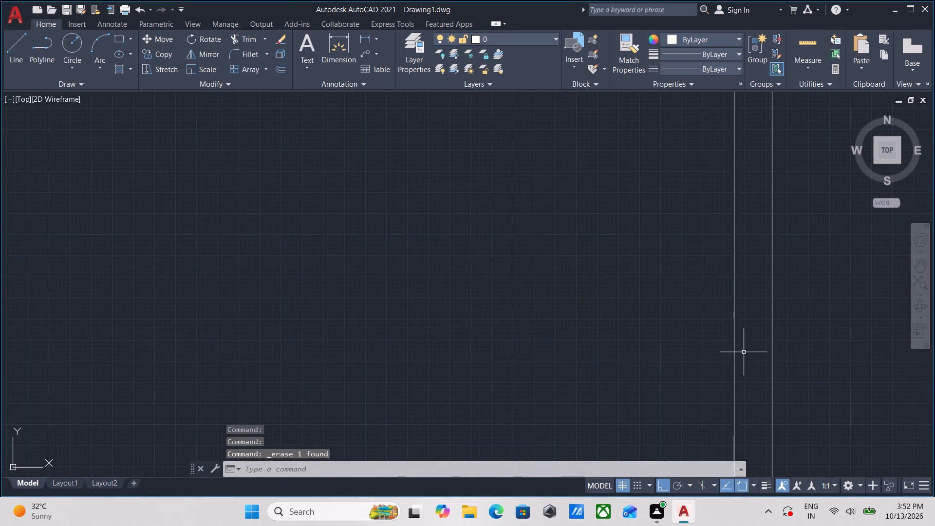
pyautogui.moveTo(744, 345); pyautogui.dragTo(754, 259, button='middle')
pyautogui.scroll(2, 756, 422)
pyautogui.moveTo(782, 404); pyautogui.dragTo(782, 399)
pyautogui.click(756, 339)
pyautogui.moveTo(756, 339); pyautogui.dragTo(756, 346, button='middle')
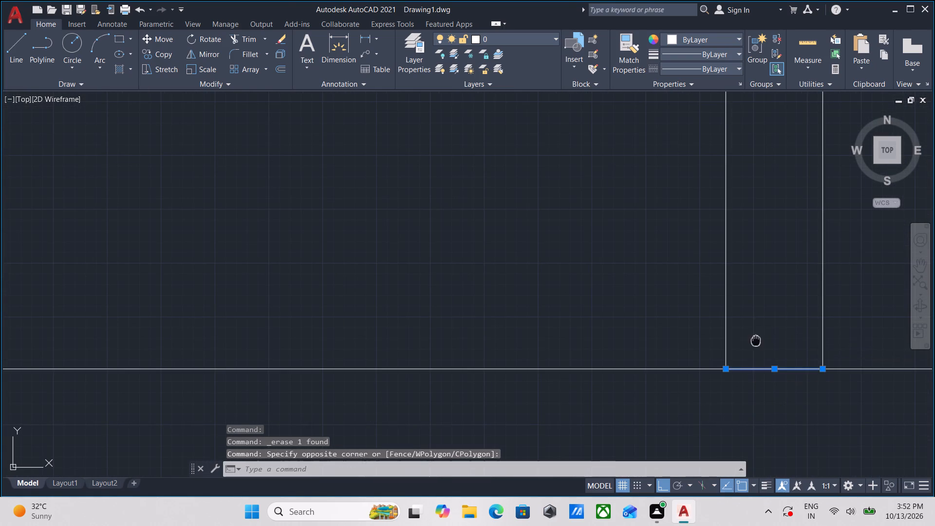
pyautogui.moveTo(756, 346); pyautogui.dragTo(754, 380, button='middle')
pyautogui.press('o')
pyautogui.press('Return')
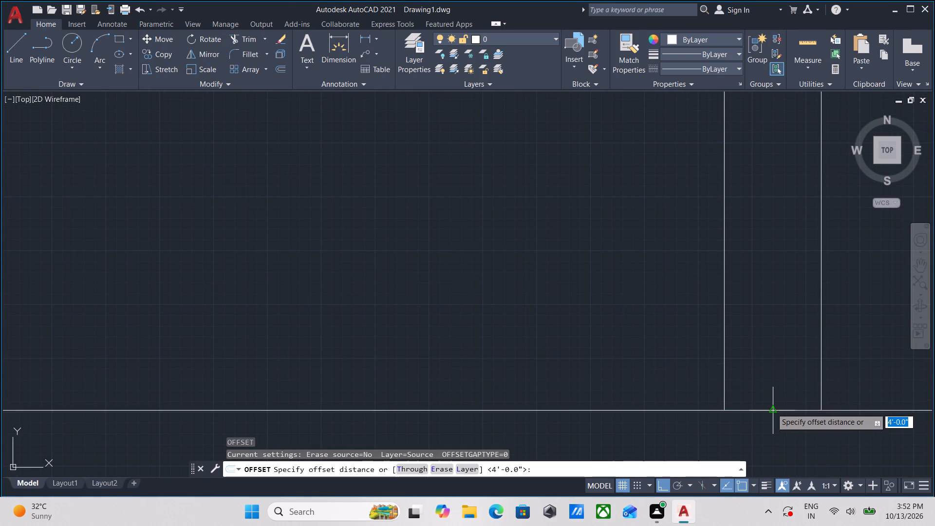
pyautogui.click(771, 408)
pyautogui.click(777, 301)
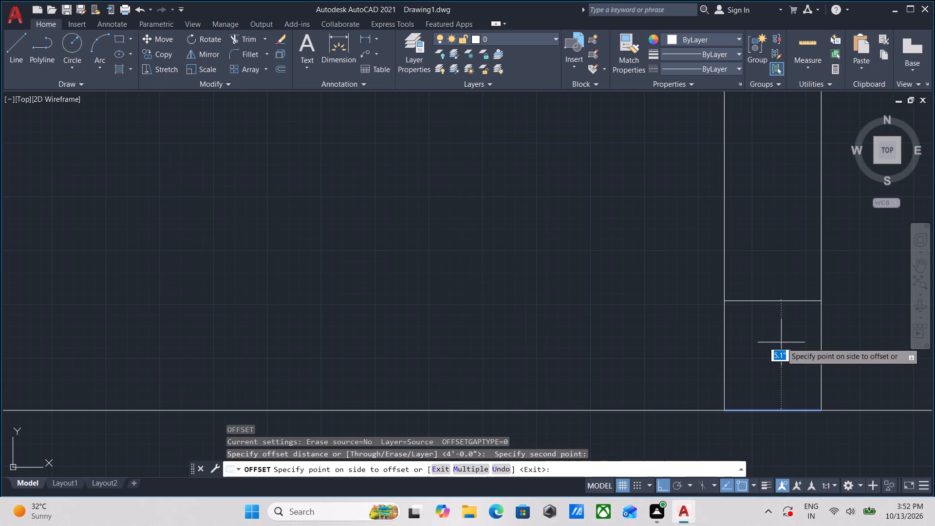
pyautogui.press('2')
pyautogui.press("'")
pyautogui.scroll(-2, 790, 320)
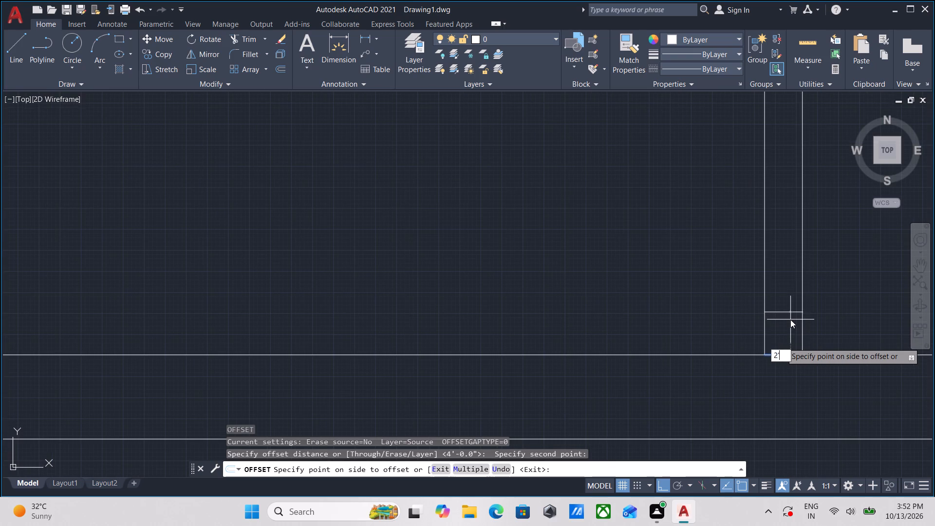
pyautogui.press('Return')
# Offset the new short line in the partition wall another 2' upward to mark the far side of the opening.
pyautogui.scroll(-1, 797, 317)
pyautogui.moveTo(797, 304); pyautogui.dragTo(735, 384, button='middle')
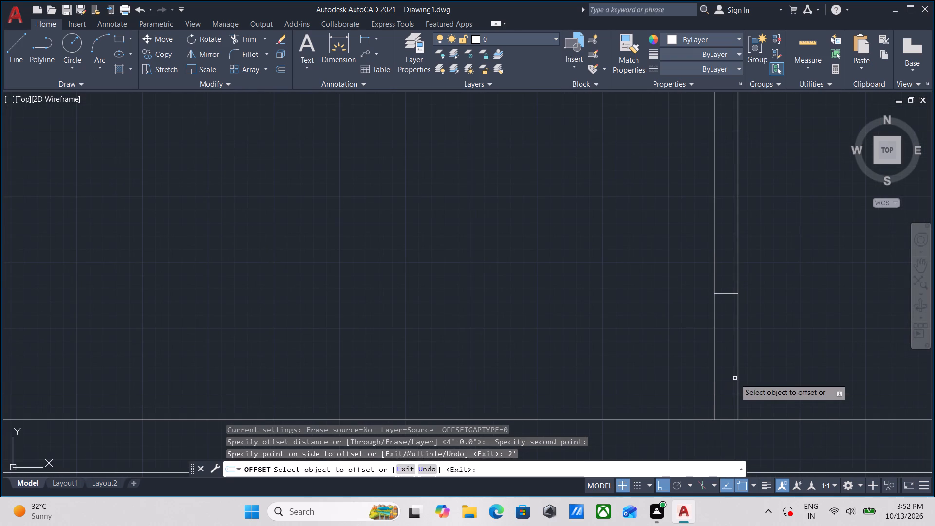
pyautogui.scroll(-1, 740, 376)
pyautogui.moveTo(737, 390); pyautogui.dragTo(732, 402, button='middle')
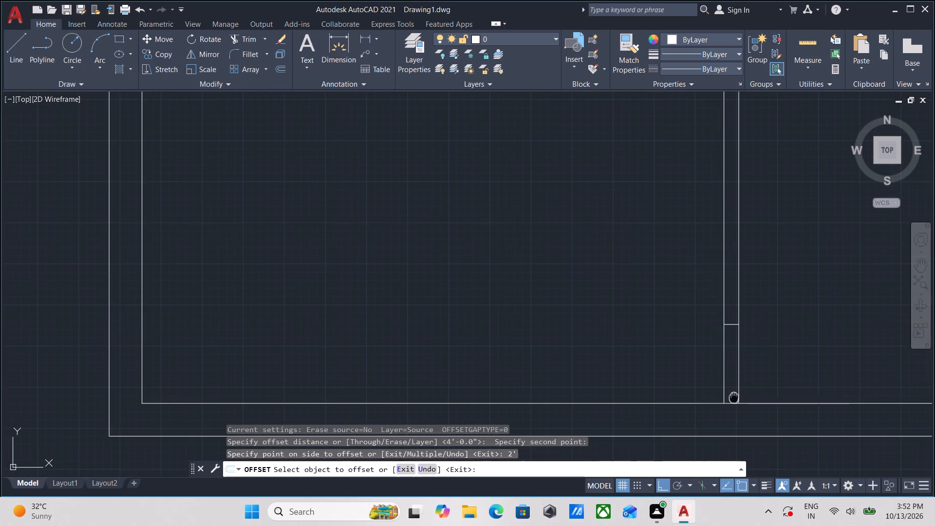
pyautogui.moveTo(732, 402); pyautogui.dragTo(715, 446, button='middle')
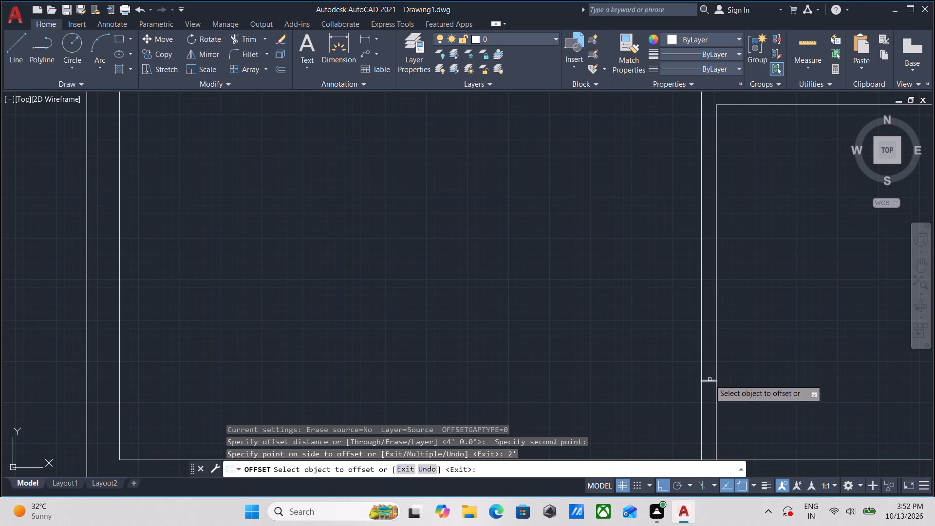
pyautogui.click(710, 379)
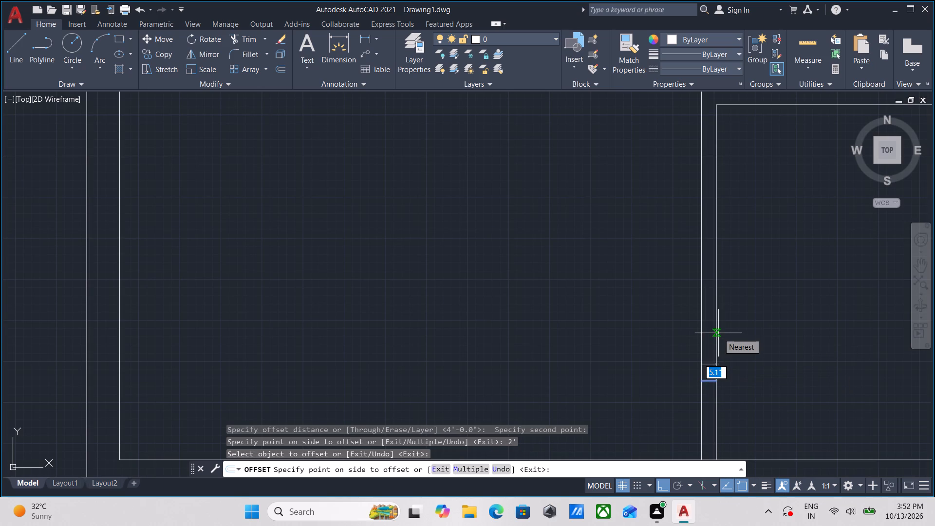
pyautogui.write("2'")
pyautogui.press('Return')
pyautogui.scroll(-2, 718, 333)
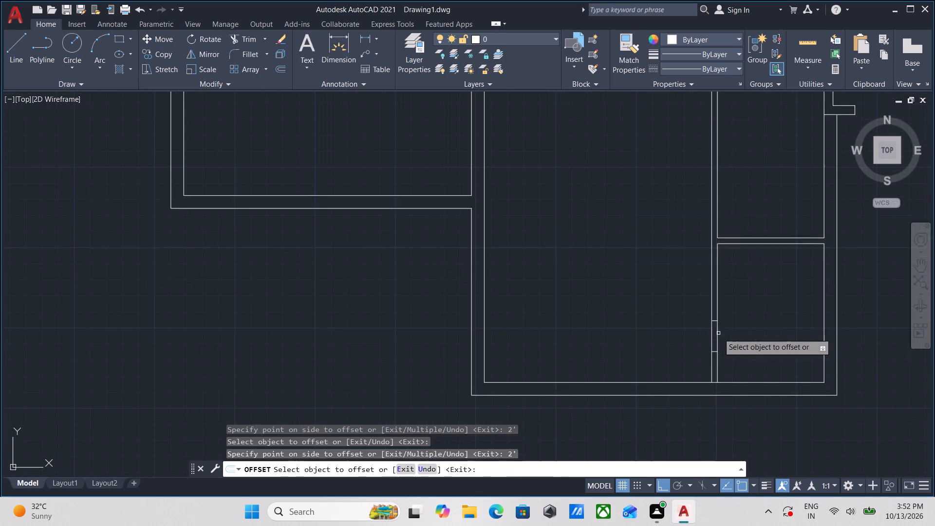
pyautogui.scroll(2, 718, 333)
pyautogui.press('Escape')
# Trim both partition wall lines between the two short cross lines to cut a 2' door opening.
pyautogui.write('TR')
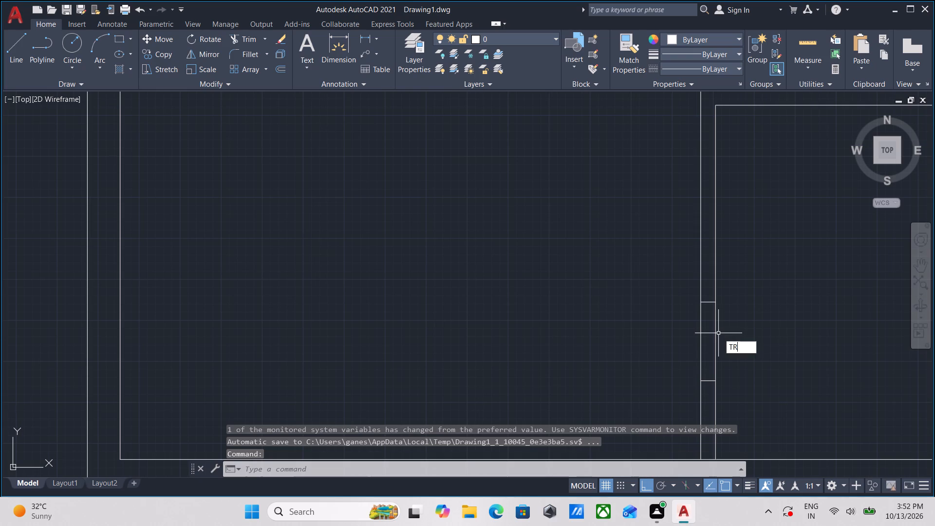
pyautogui.press('Return')
pyautogui.click(718, 333)
pyautogui.click(669, 340)
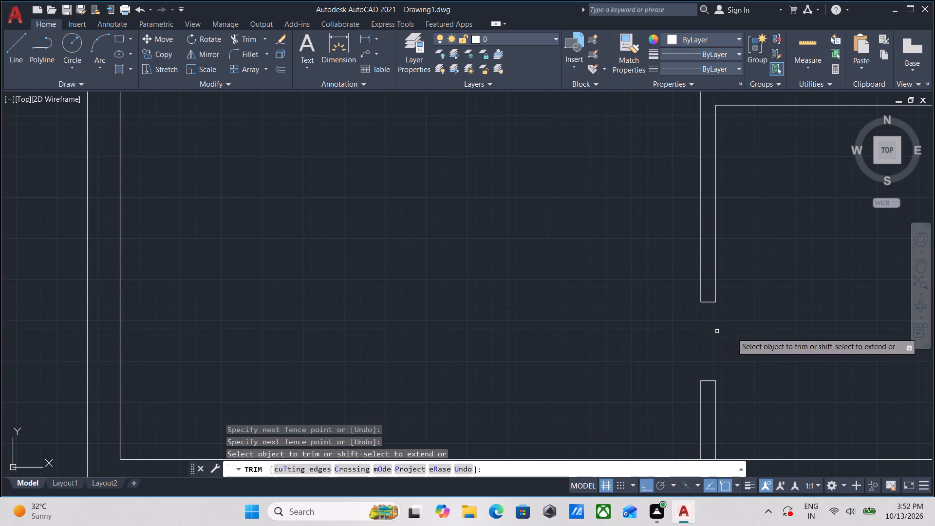
# Trim the horizontal line across the base of the partition stub so it joins the bottom wall openly.
pyautogui.scroll(-1, 738, 334)
pyautogui.moveTo(738, 334); pyautogui.dragTo(676, 335, button='middle')
pyautogui.scroll(3, 657, 427)
pyautogui.click(656, 354)
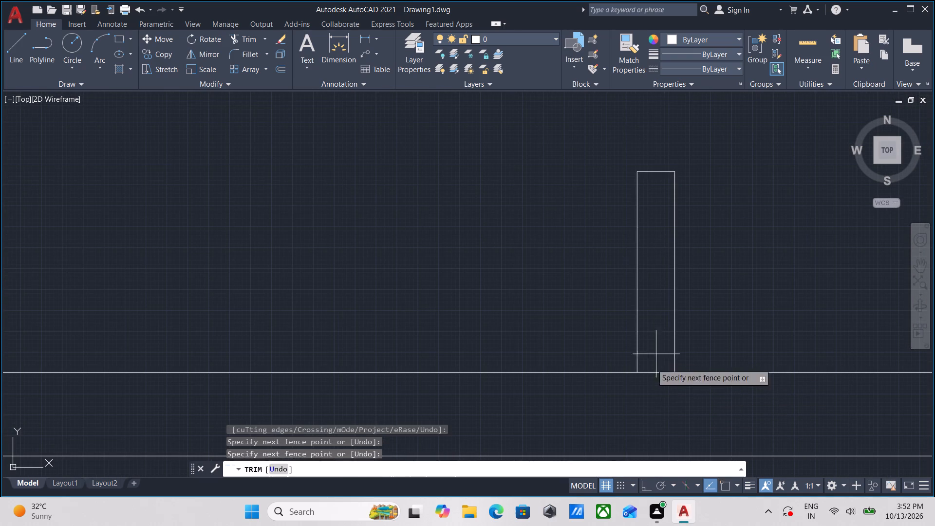
pyautogui.click(649, 398)
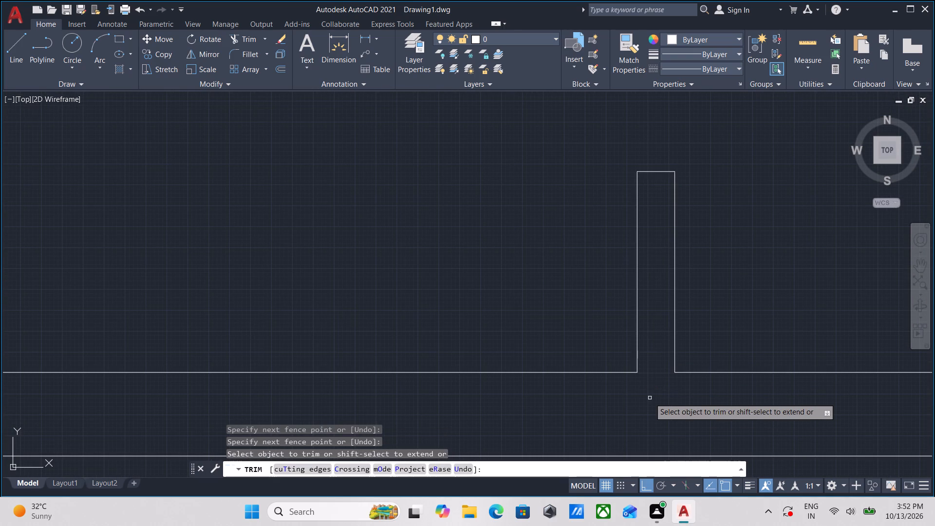
pyautogui.scroll(-1, 650, 398)
pyautogui.scroll(-2, 726, 333)
pyautogui.moveTo(726, 333); pyautogui.dragTo(679, 386, button='middle')
pyautogui.scroll(-1, 704, 364)
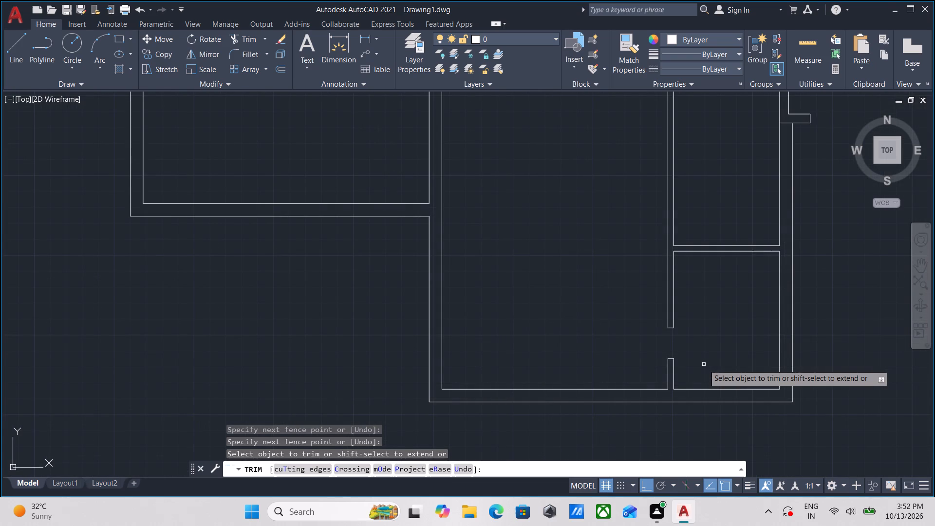
pyautogui.scroll(-1, 704, 364)
pyautogui.scroll(-1, 650, 363)
pyautogui.moveTo(650, 363); pyautogui.dragTo(709, 352, button='middle')
pyautogui.moveTo(686, 332); pyautogui.dragTo(683, 364, button='middle')
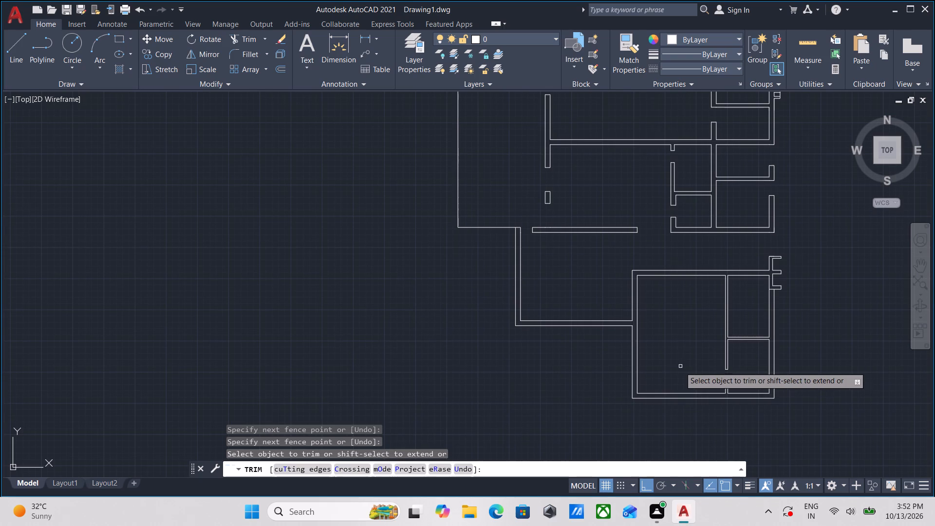
pyautogui.moveTo(658, 363); pyautogui.dragTo(696, 364, button='middle')
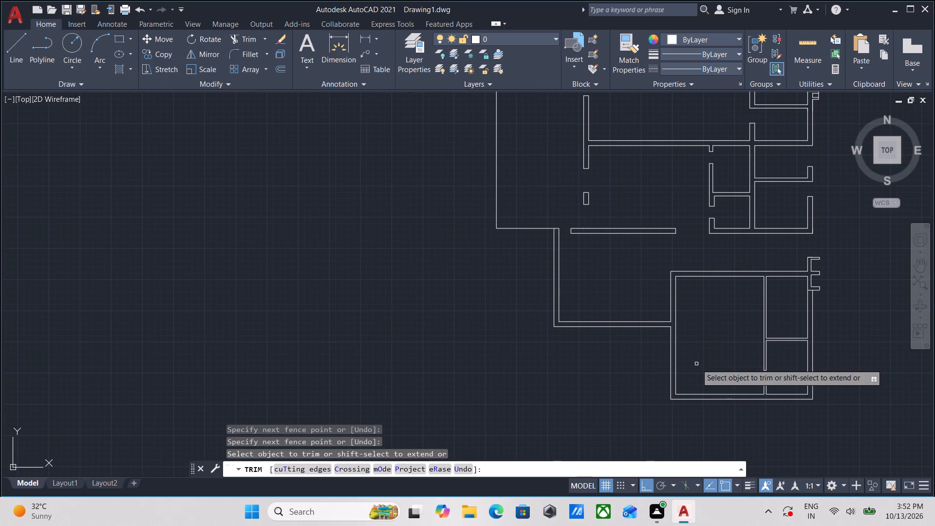
pyautogui.moveTo(581, 359); pyautogui.dragTo(607, 391, button='middle')
pyautogui.press('Escape')
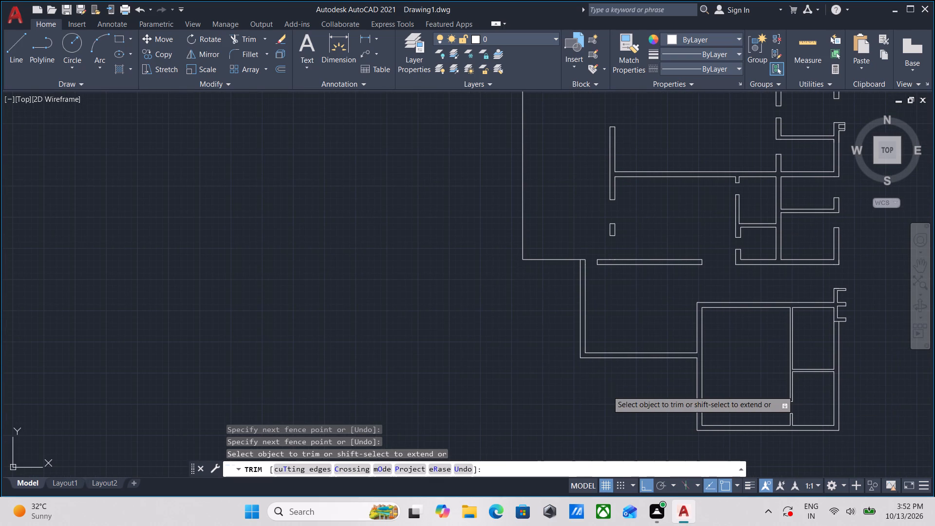
# Draw a short vertical line across the bottom wall from the inner corner of the lower-left L-shaped wall.
pyautogui.scroll(1, 574, 390)
pyautogui.press('l')
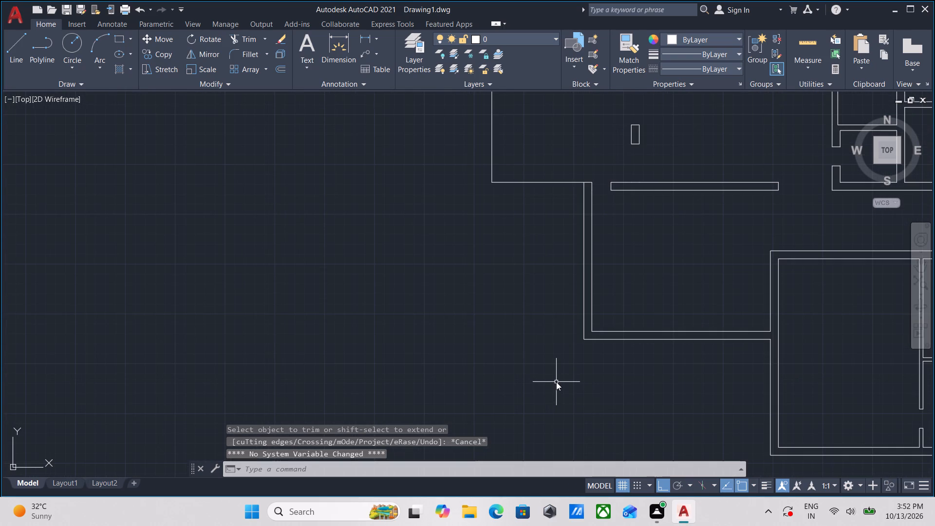
pyautogui.press('Return')
pyautogui.scroll(2, 585, 342)
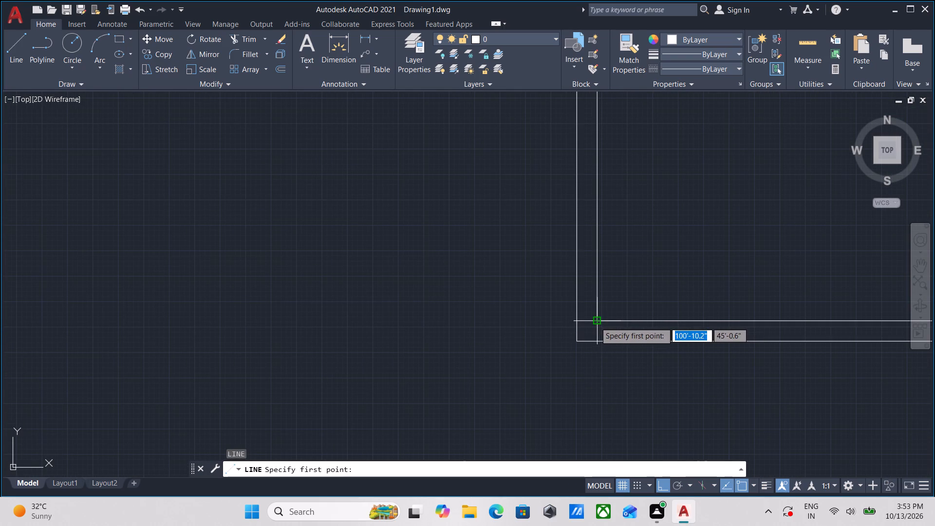
pyautogui.click(595, 322)
pyautogui.click(597, 340)
pyautogui.press('Escape')
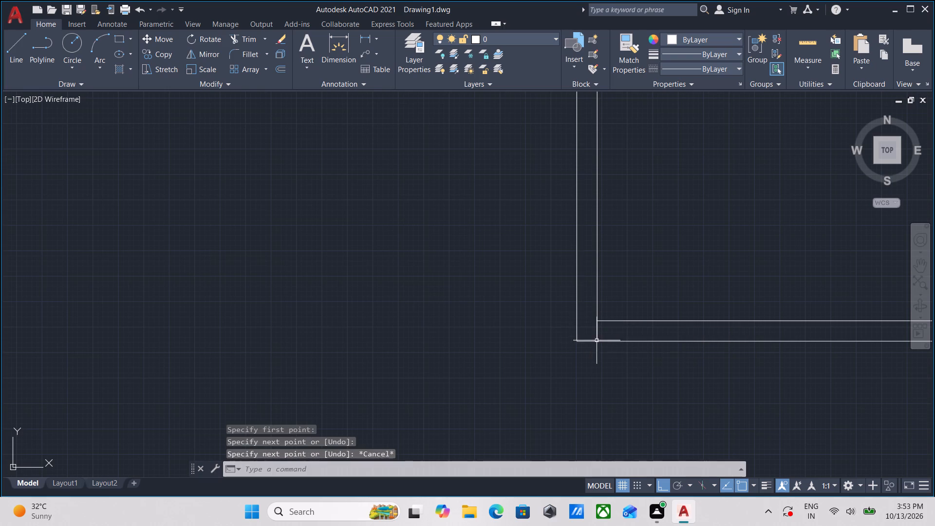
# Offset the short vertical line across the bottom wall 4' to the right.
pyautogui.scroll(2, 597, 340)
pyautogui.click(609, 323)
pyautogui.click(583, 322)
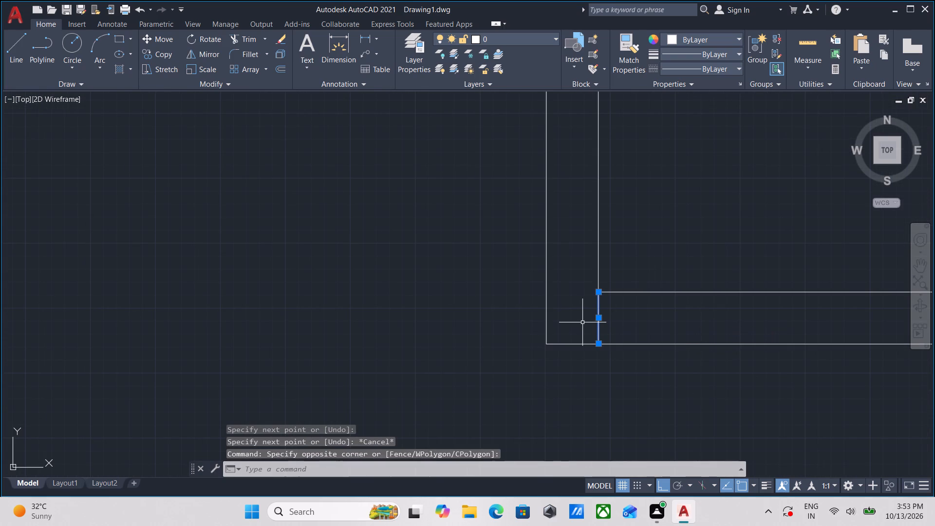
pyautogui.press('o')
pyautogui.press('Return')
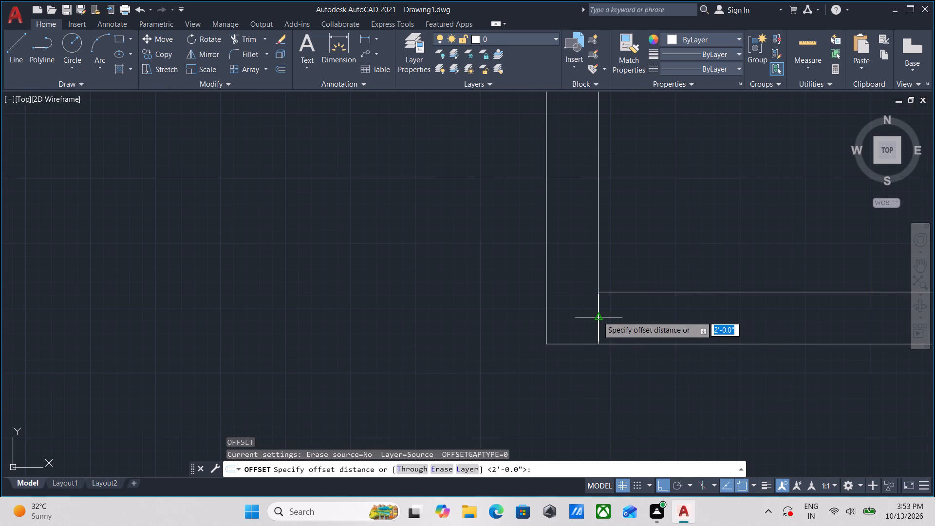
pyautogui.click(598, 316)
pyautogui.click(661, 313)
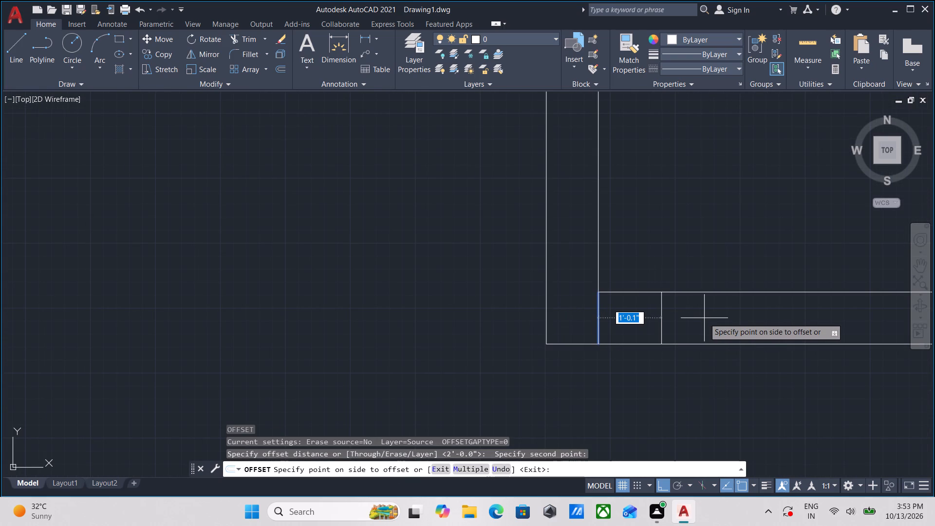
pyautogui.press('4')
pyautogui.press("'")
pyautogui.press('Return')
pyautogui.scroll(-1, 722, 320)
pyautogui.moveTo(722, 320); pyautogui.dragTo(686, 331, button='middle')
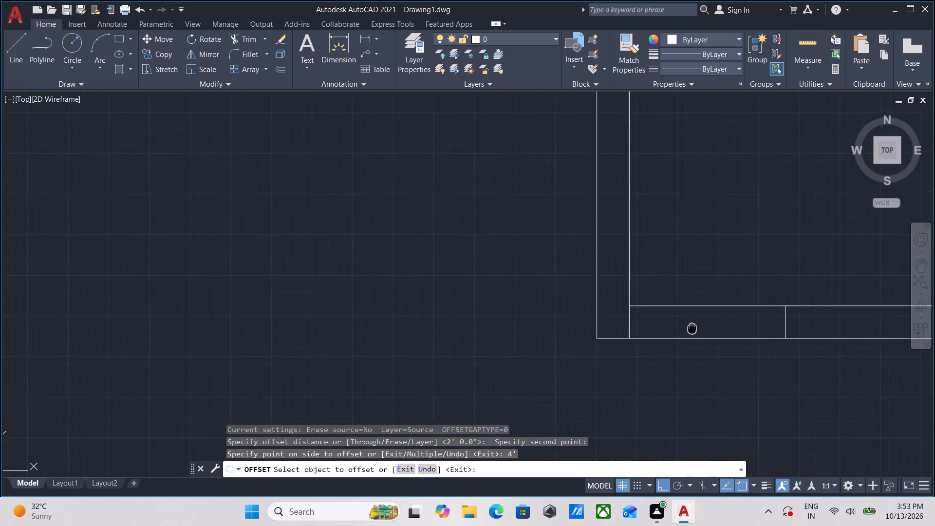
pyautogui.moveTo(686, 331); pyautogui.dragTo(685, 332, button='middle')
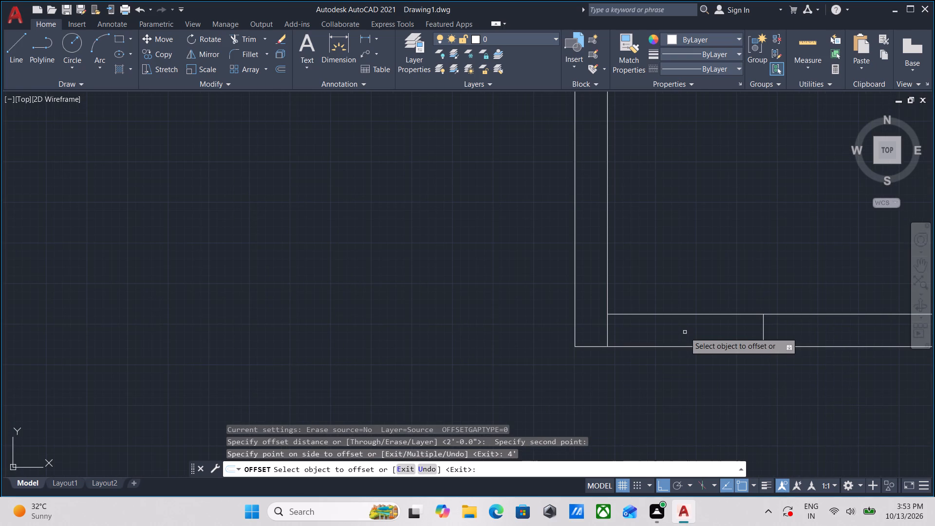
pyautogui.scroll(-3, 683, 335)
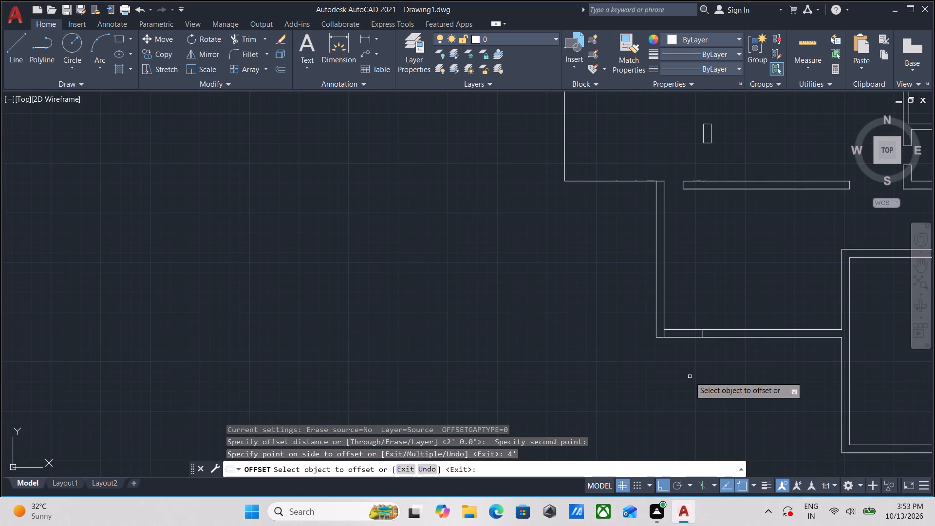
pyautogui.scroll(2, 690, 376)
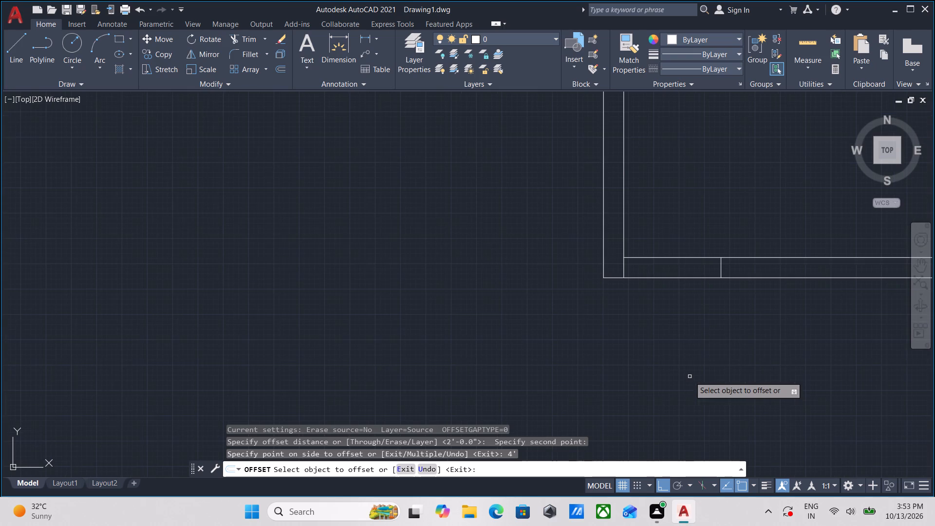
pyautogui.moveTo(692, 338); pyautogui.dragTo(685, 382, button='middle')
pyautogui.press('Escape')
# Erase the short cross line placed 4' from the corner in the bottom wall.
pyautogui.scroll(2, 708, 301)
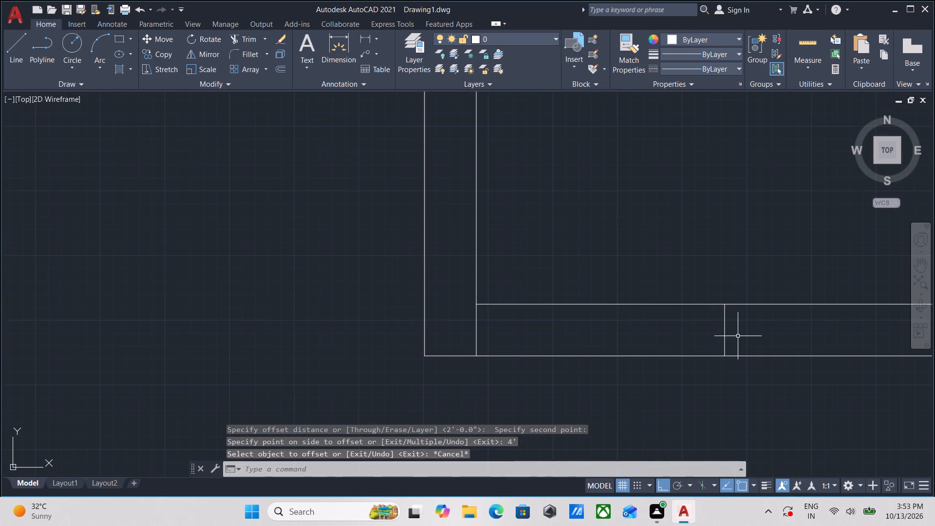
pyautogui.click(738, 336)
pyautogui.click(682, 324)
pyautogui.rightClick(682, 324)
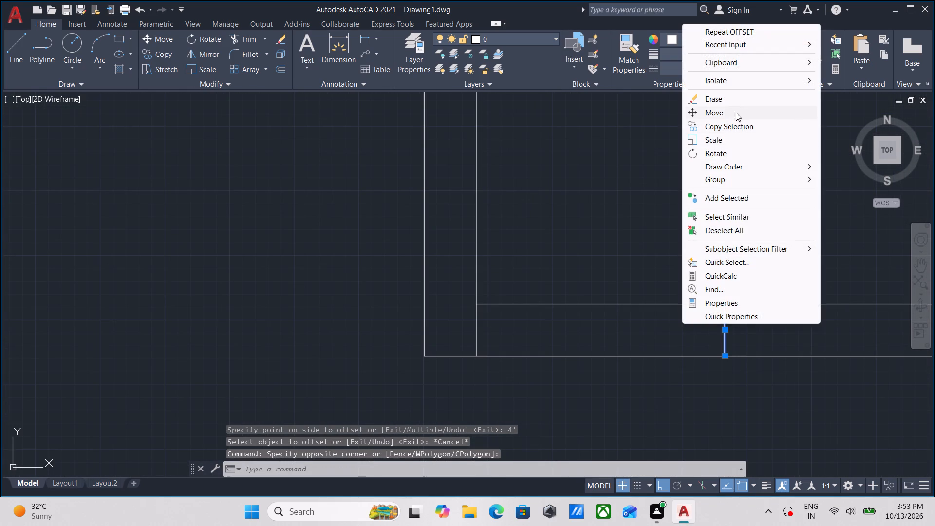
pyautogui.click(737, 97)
# Offset the short vertical line at the bottom wall's corner 6' to the right to mark the opening's far side.
pyautogui.scroll(2, 461, 354)
pyautogui.click(524, 315)
pyautogui.click(469, 301)
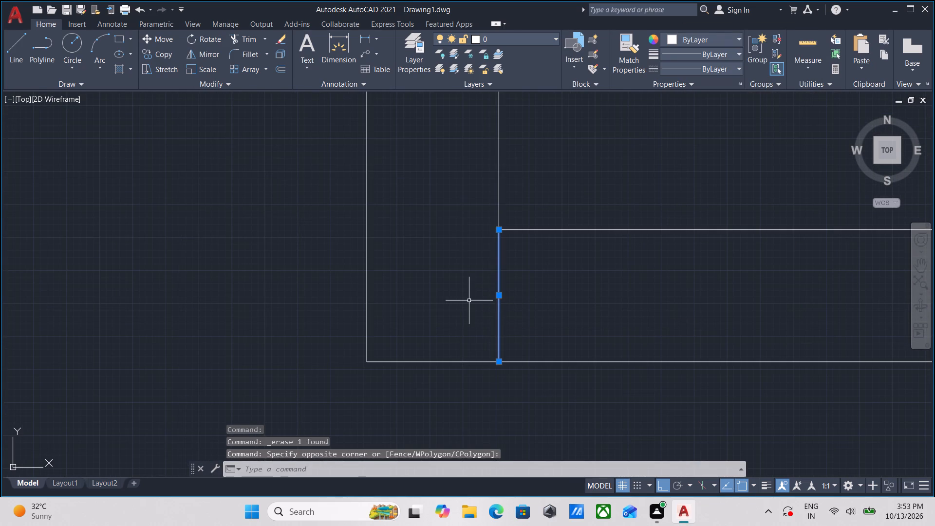
pyautogui.press('o')
pyautogui.press('Return')
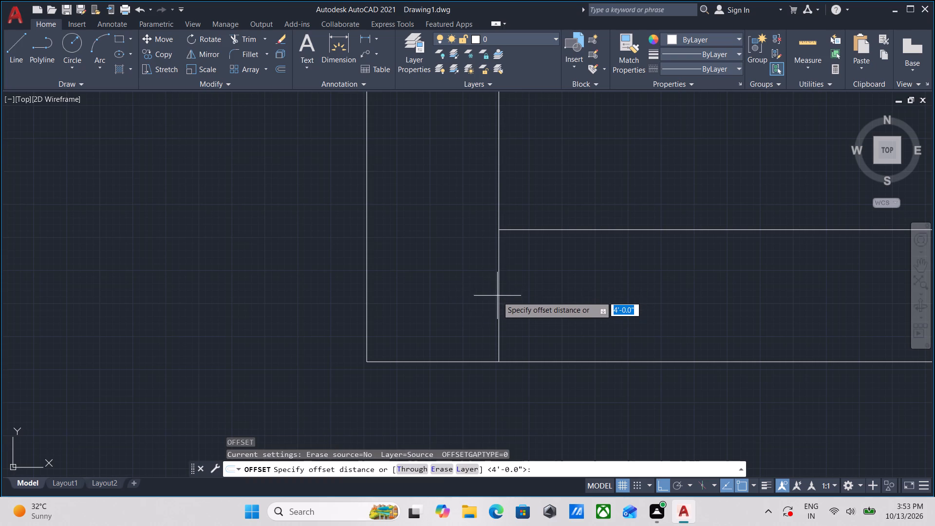
pyautogui.click(497, 296)
pyautogui.click(611, 293)
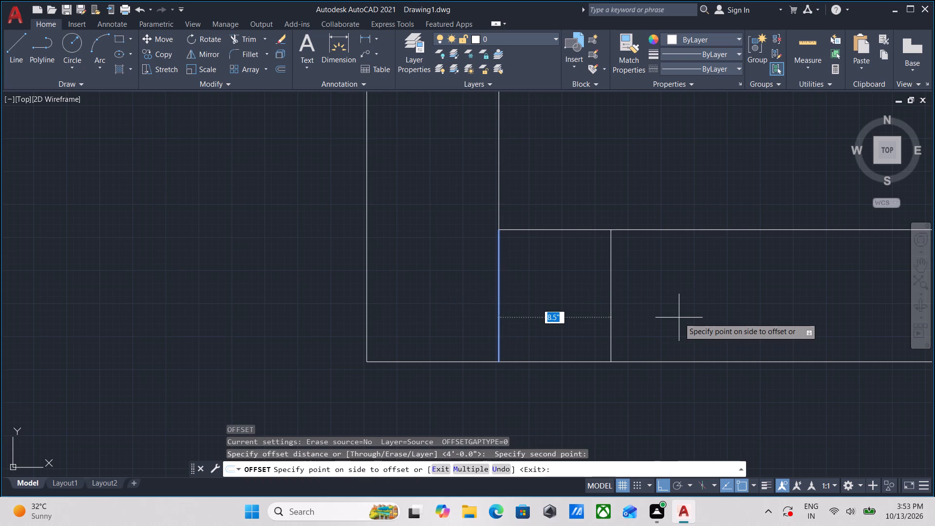
pyautogui.write("6'")
pyautogui.press('Return')
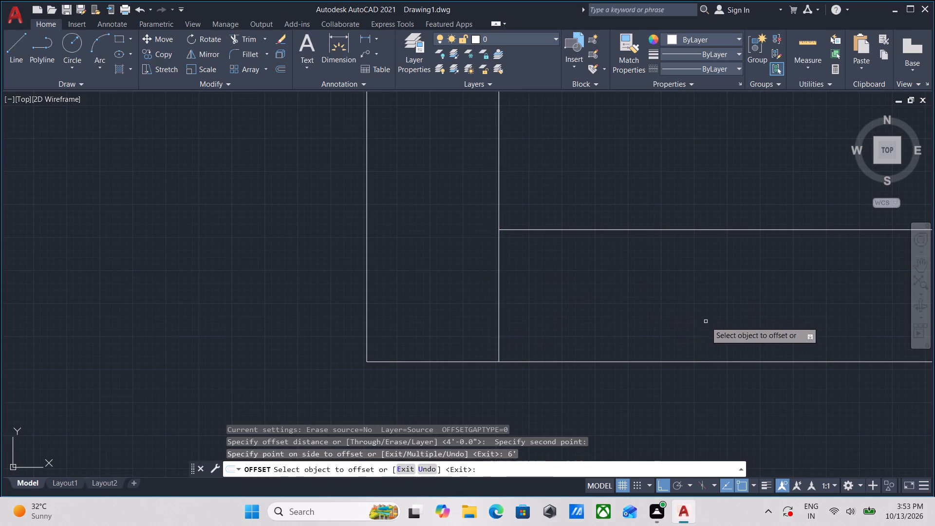
pyautogui.scroll(-3, 706, 321)
pyautogui.moveTo(705, 321); pyautogui.dragTo(627, 335, button='middle')
pyautogui.press('Escape')
# Trim both bottom wall lines between the two short cross lines to cut a 6' opening beside the corner.
pyautogui.moveTo(669, 365); pyautogui.dragTo(645, 381, button='middle')
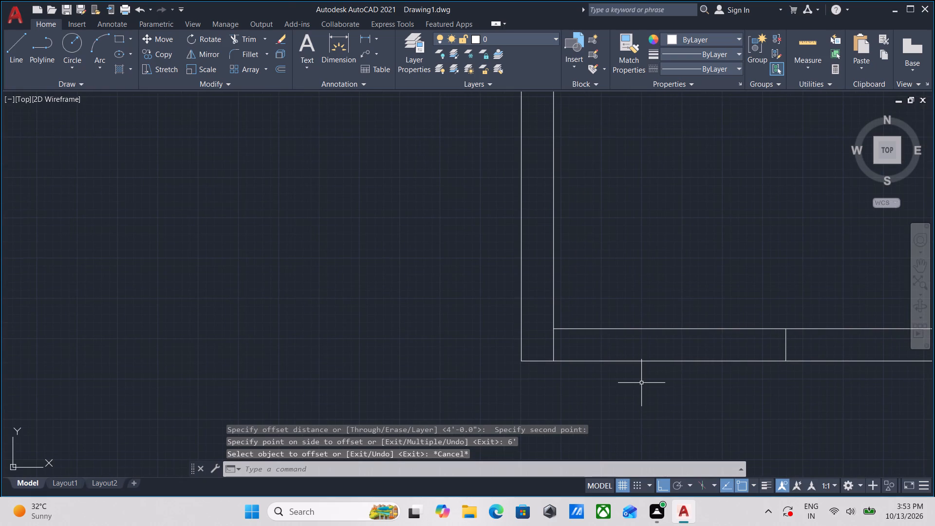
pyautogui.write('TR')
pyautogui.press('Return')
pyautogui.click(641, 383)
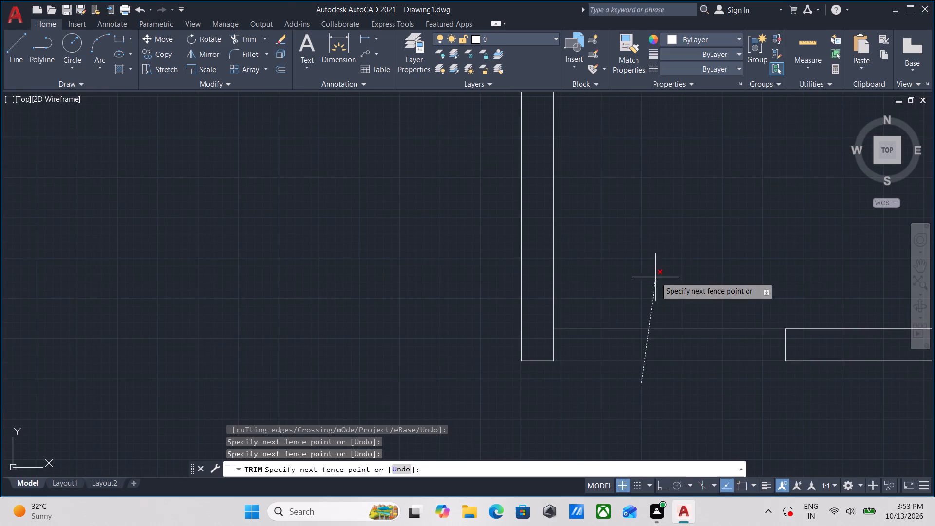
pyautogui.click(655, 277)
pyautogui.press('Escape')
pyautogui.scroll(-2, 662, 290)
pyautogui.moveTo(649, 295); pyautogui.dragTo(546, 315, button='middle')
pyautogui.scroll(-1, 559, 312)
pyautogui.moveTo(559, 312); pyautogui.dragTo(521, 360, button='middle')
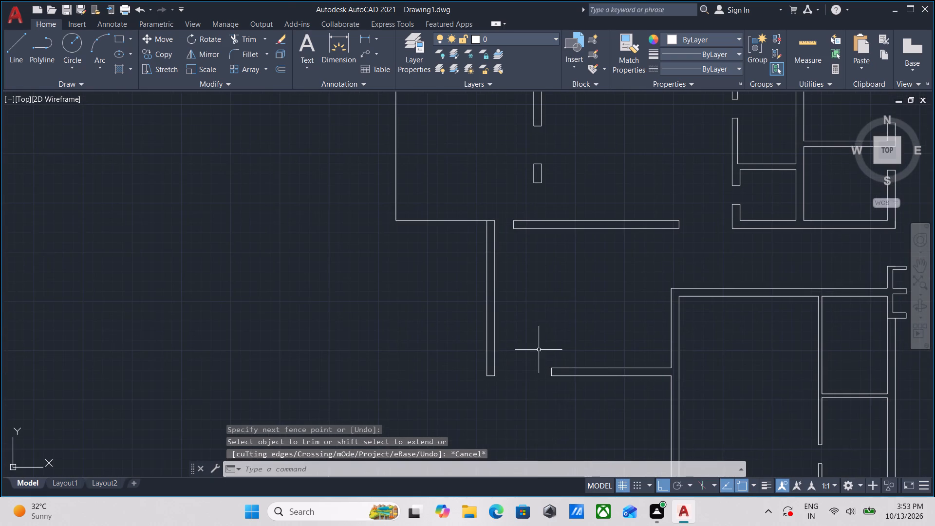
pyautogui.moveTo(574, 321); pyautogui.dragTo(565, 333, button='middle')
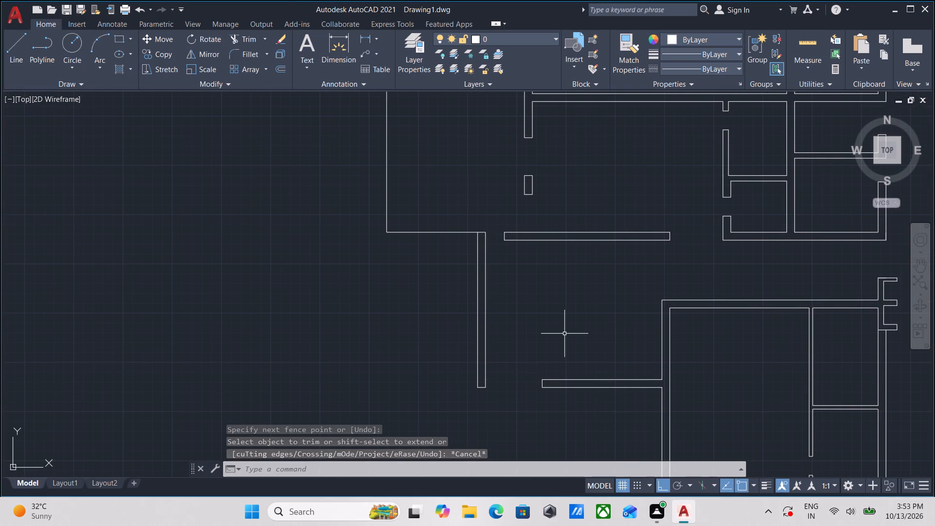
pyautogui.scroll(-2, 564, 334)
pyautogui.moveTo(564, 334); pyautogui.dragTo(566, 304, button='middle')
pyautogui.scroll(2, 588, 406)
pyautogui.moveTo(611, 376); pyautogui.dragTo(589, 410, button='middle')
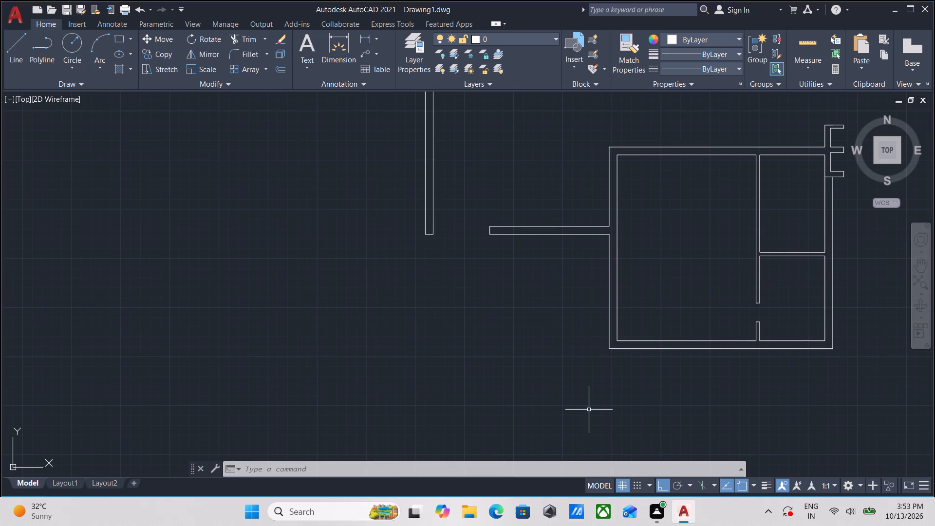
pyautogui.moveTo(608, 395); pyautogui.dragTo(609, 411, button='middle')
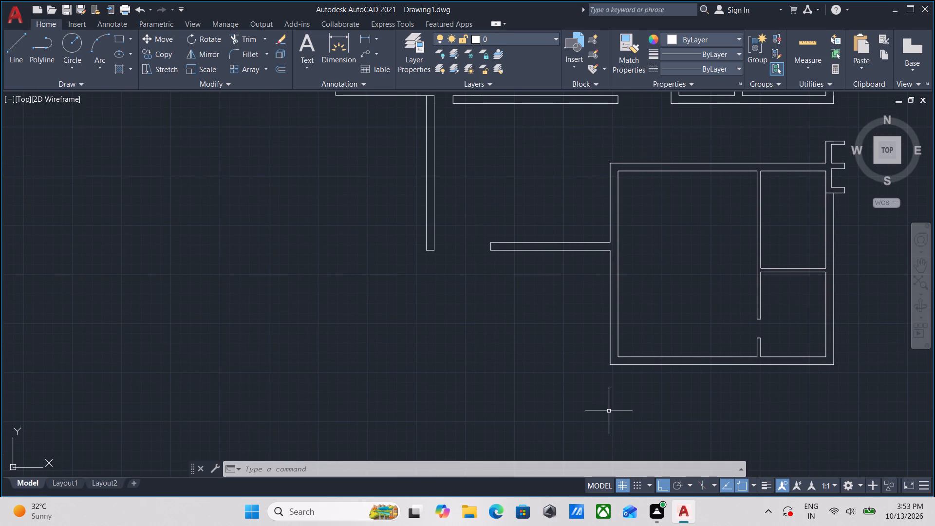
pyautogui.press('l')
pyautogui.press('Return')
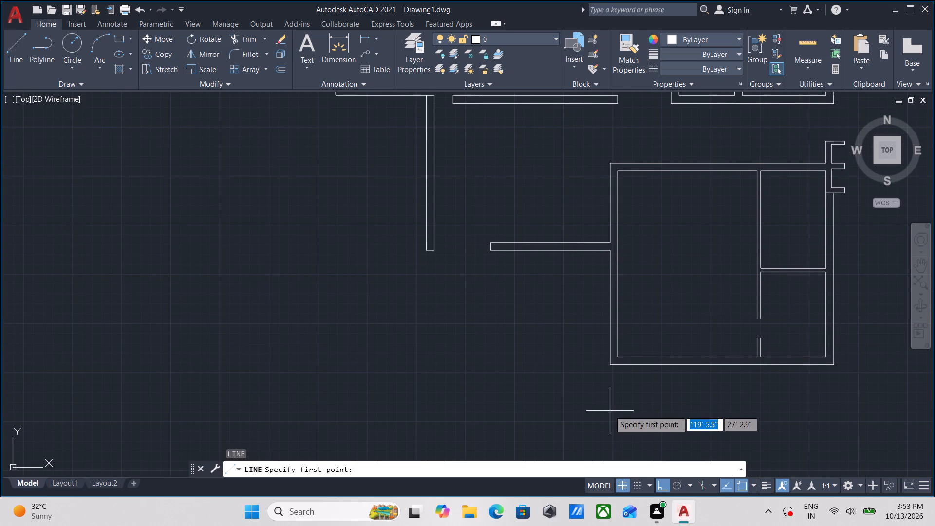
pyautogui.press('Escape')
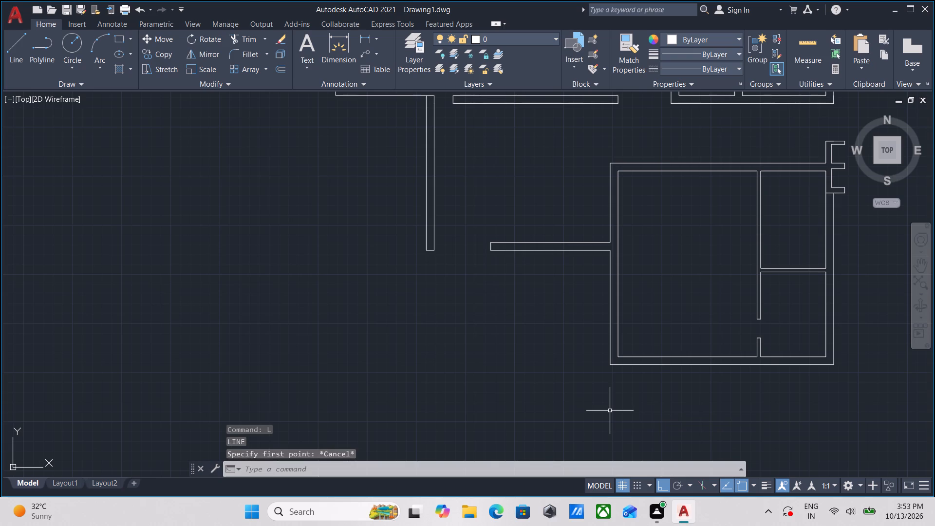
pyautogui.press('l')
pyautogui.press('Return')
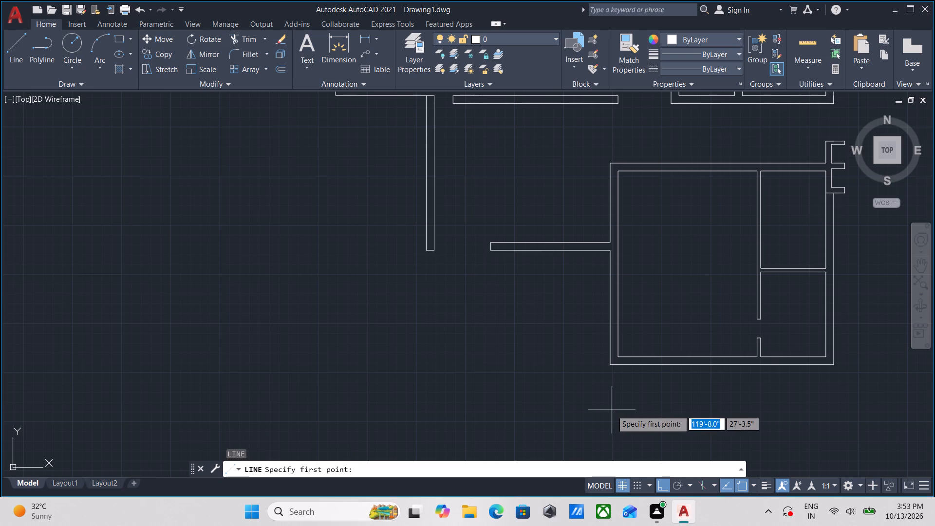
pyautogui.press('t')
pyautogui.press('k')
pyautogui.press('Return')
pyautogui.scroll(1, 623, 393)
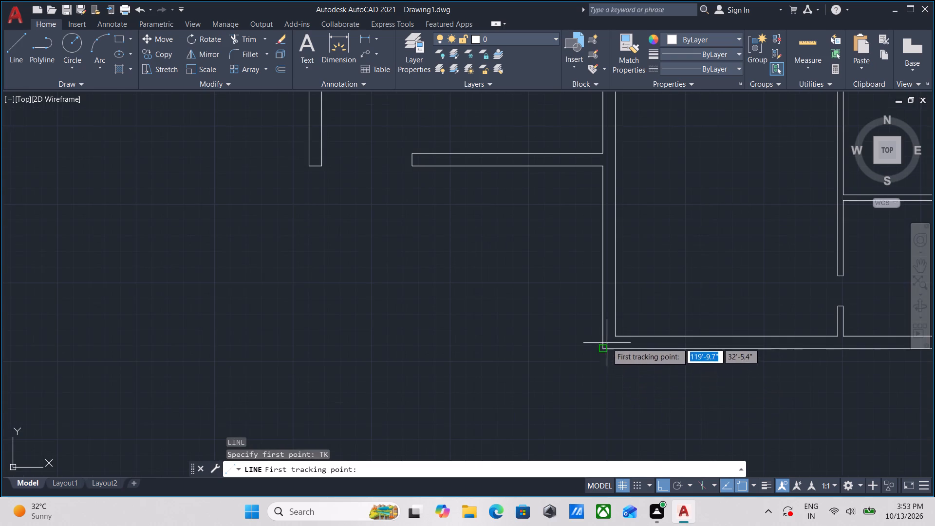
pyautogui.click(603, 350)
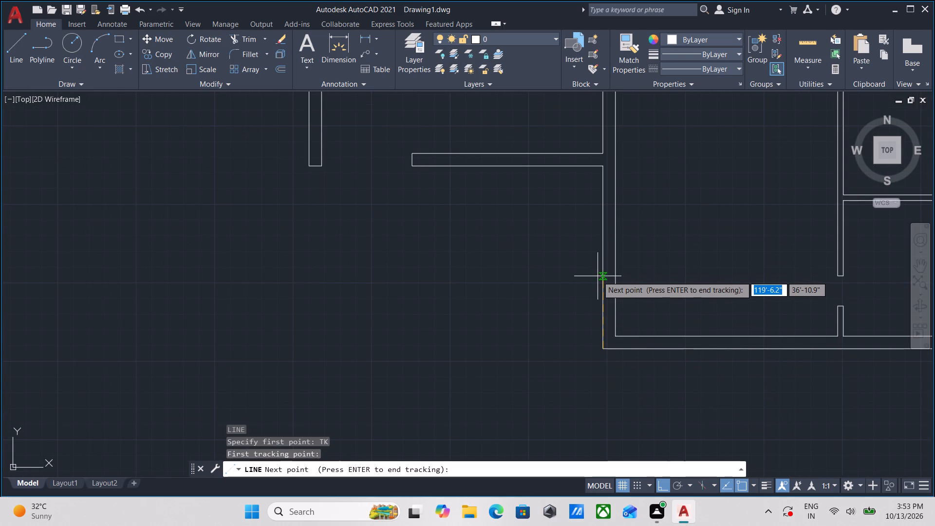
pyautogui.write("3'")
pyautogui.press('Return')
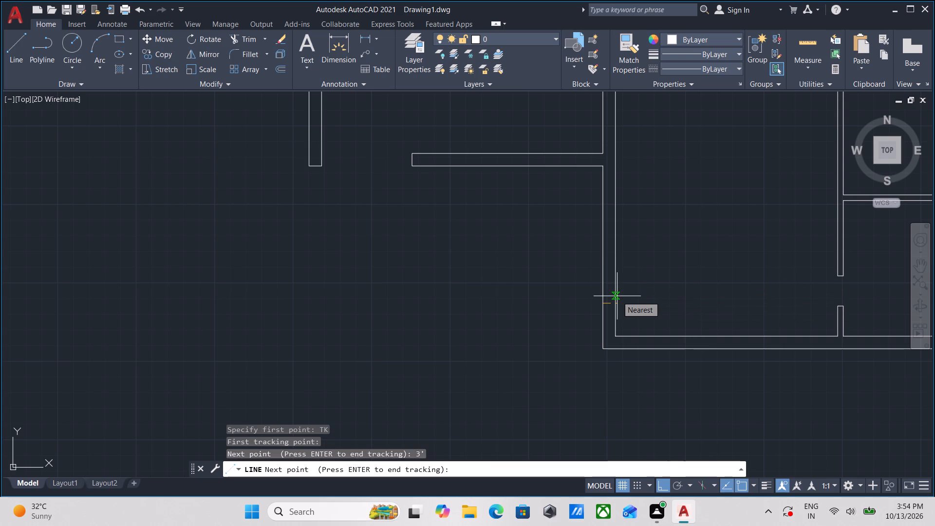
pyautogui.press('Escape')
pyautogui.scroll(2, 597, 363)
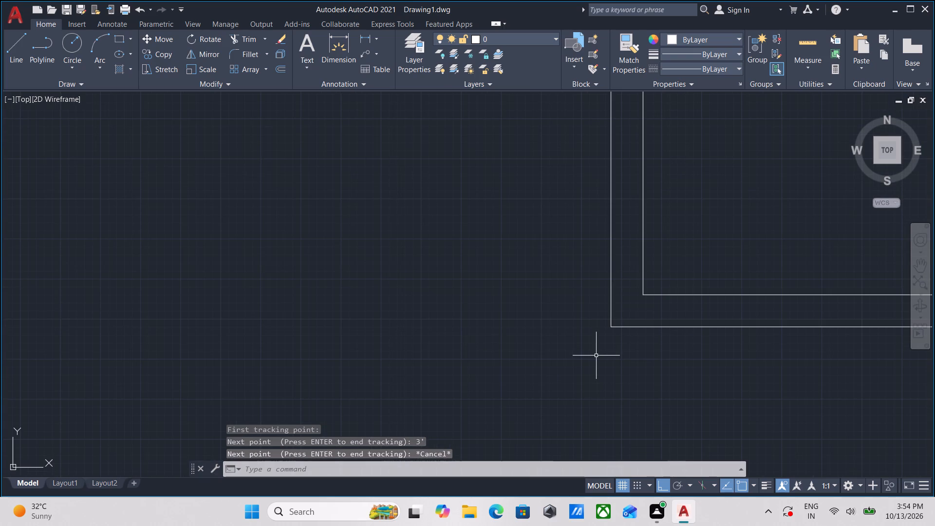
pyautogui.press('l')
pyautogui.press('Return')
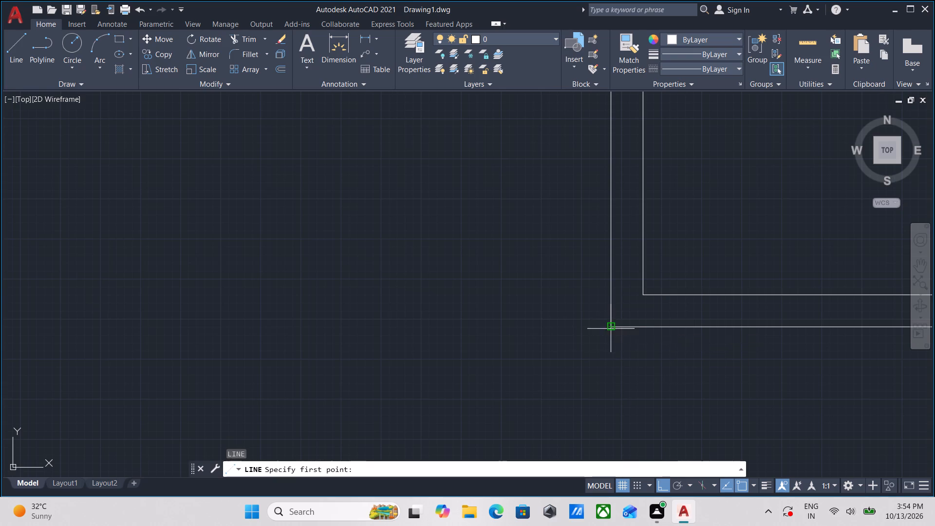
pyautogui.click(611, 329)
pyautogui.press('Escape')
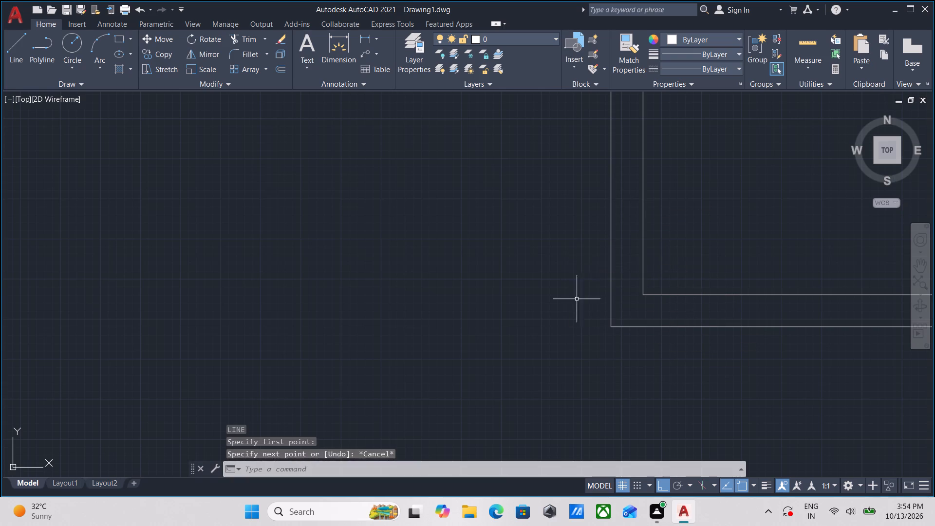
# Draw a short horizontal line across the lower room's left wall, starting 4' above its outer lower-left corner.
pyautogui.moveTo(565, 307); pyautogui.dragTo(593, 325, button='middle')
pyautogui.press('l')
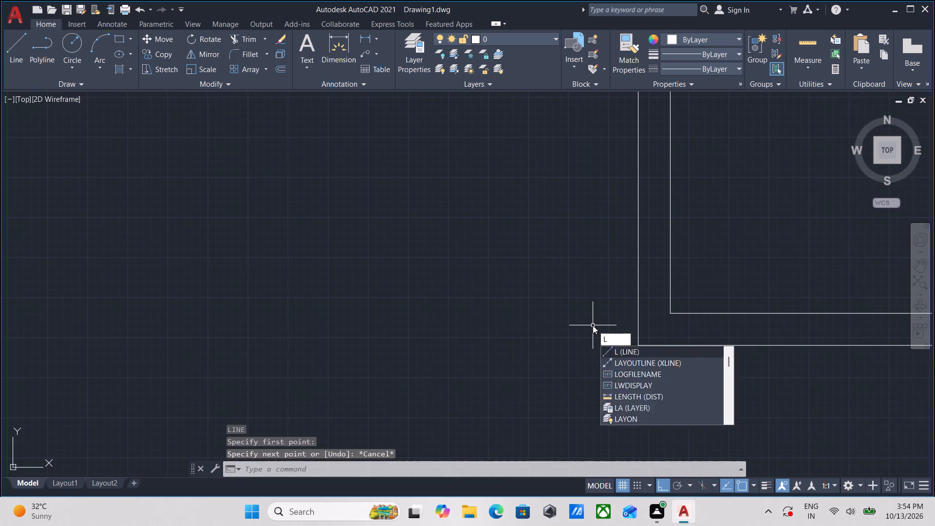
pyautogui.press('Return')
pyautogui.write('TK')
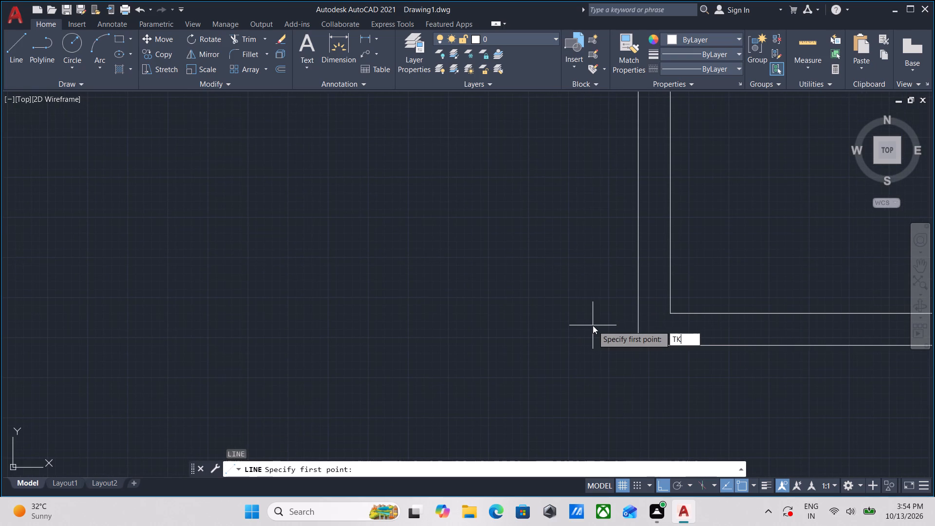
pyautogui.press('Return')
pyautogui.click(638, 345)
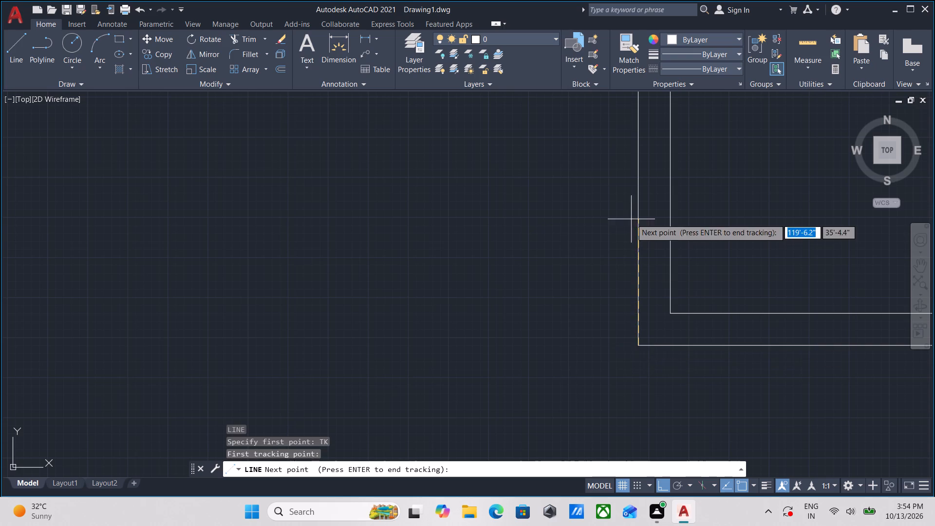
pyautogui.moveTo(631, 219); pyautogui.dragTo(617, 316, button='middle')
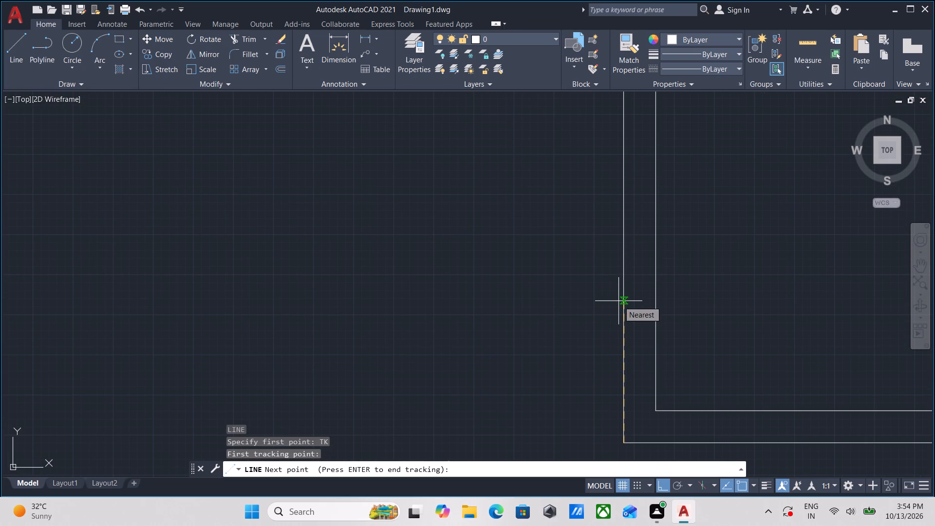
pyautogui.press('4')
pyautogui.press("'")
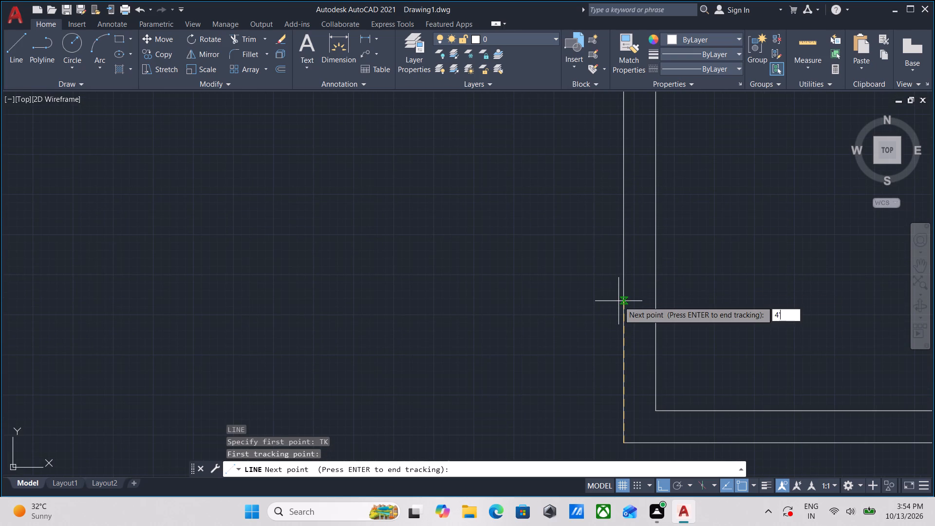
pyautogui.press('Return')
pyautogui.press('Return')
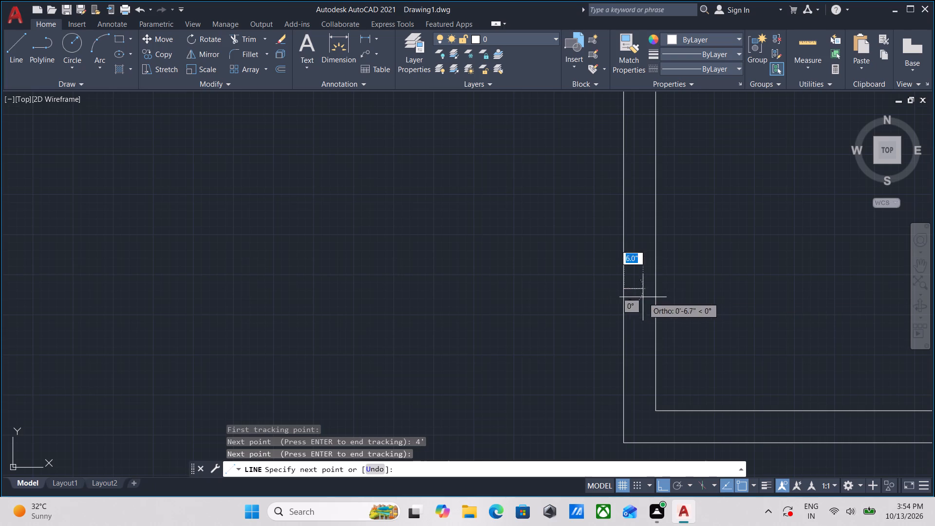
pyautogui.scroll(1, 651, 292)
pyautogui.click(661, 285)
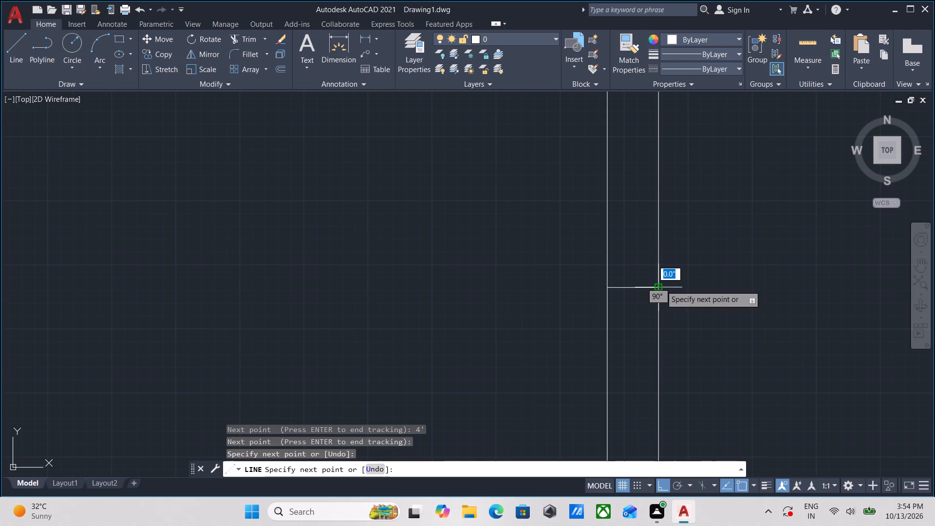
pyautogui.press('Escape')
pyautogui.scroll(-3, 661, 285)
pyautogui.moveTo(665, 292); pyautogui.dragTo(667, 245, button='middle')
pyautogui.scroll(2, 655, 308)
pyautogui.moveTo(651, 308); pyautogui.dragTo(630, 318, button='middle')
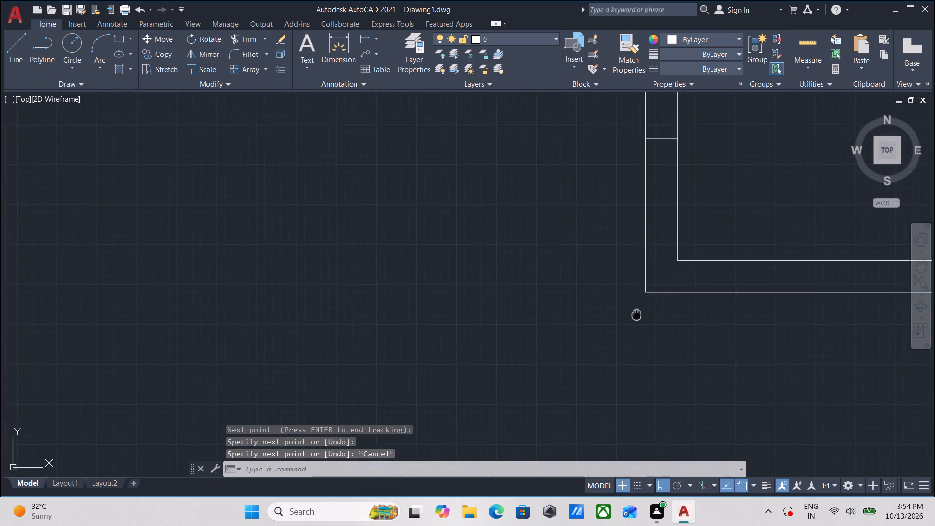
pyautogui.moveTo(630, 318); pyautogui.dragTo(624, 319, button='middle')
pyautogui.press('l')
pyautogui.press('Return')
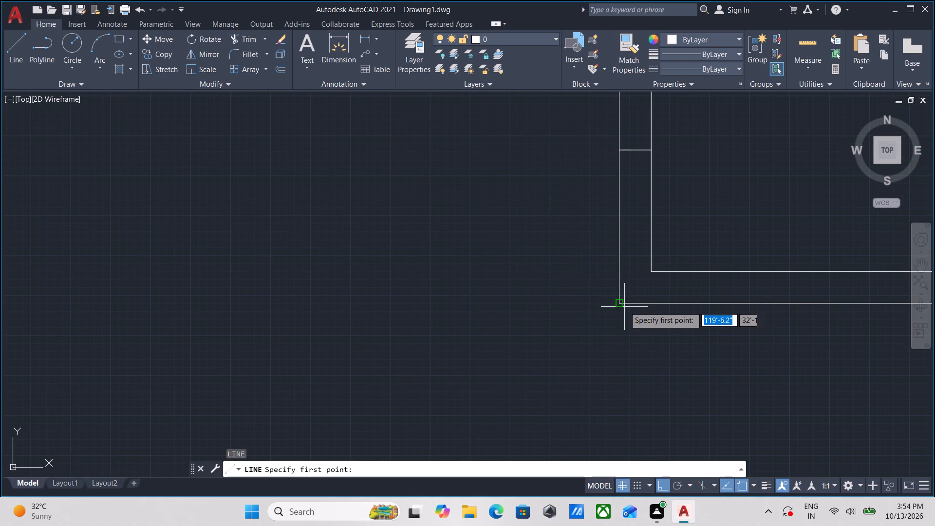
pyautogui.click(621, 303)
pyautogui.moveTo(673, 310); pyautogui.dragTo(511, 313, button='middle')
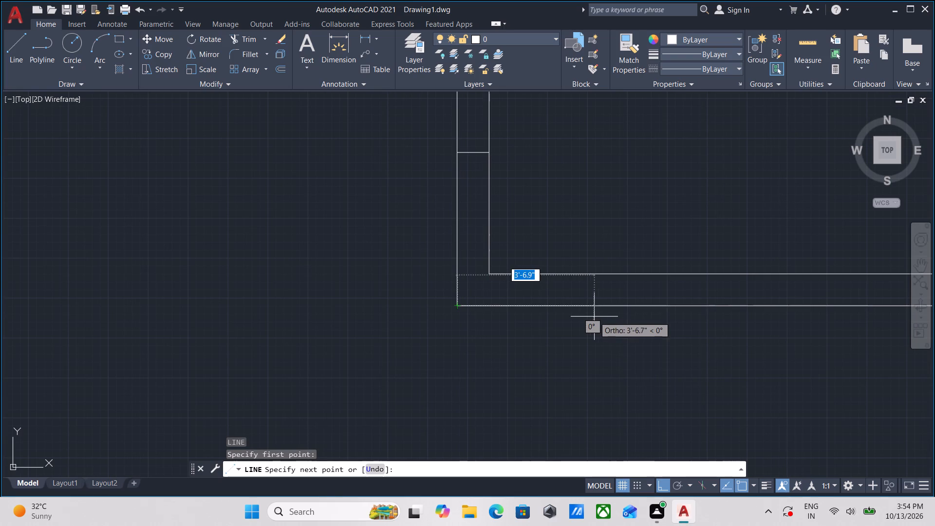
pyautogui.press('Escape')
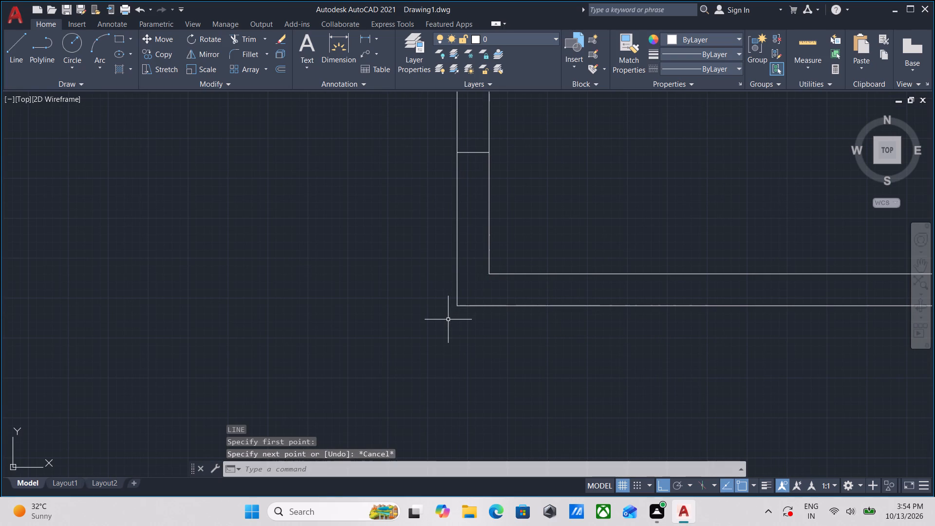
# Draw a short vertical line across the lower room's bottom wall, starting 4' to the right of its outer lower-left corner.
pyautogui.press('l')
pyautogui.press('Return')
pyautogui.write('TK')
pyautogui.press('Return')
pyautogui.click(457, 305)
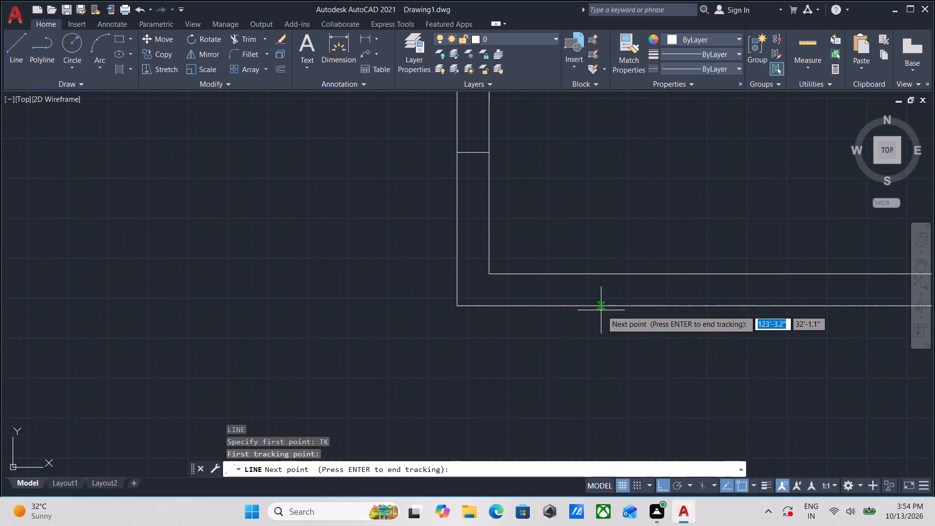
pyautogui.write("4'")
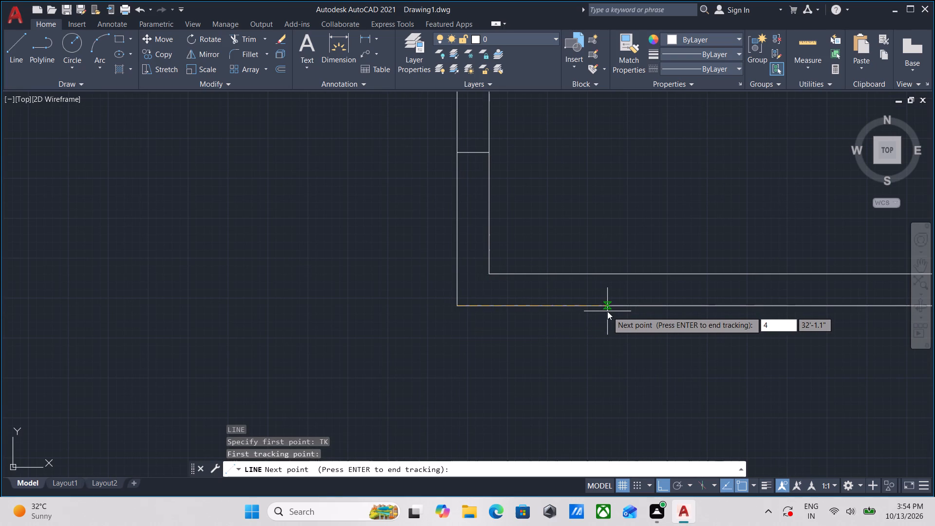
pyautogui.press('Return')
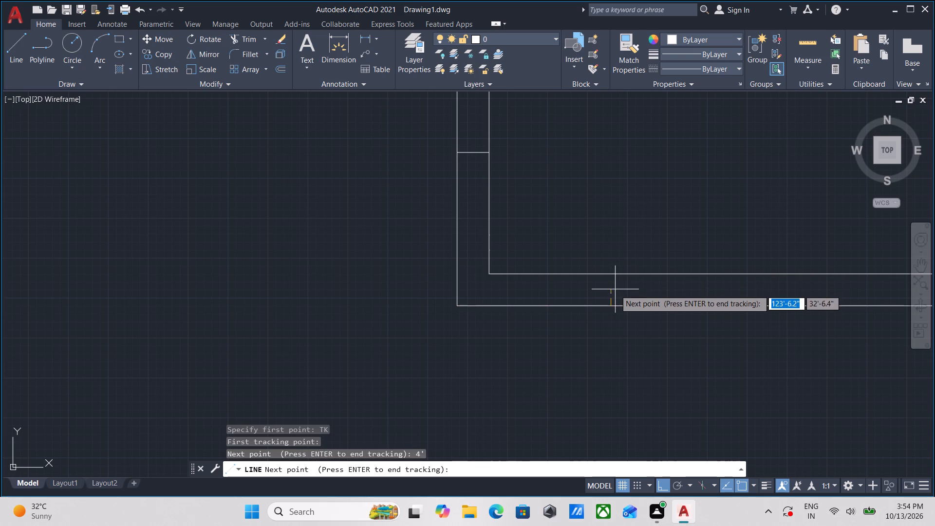
pyautogui.press('Return')
pyautogui.scroll(2, 616, 276)
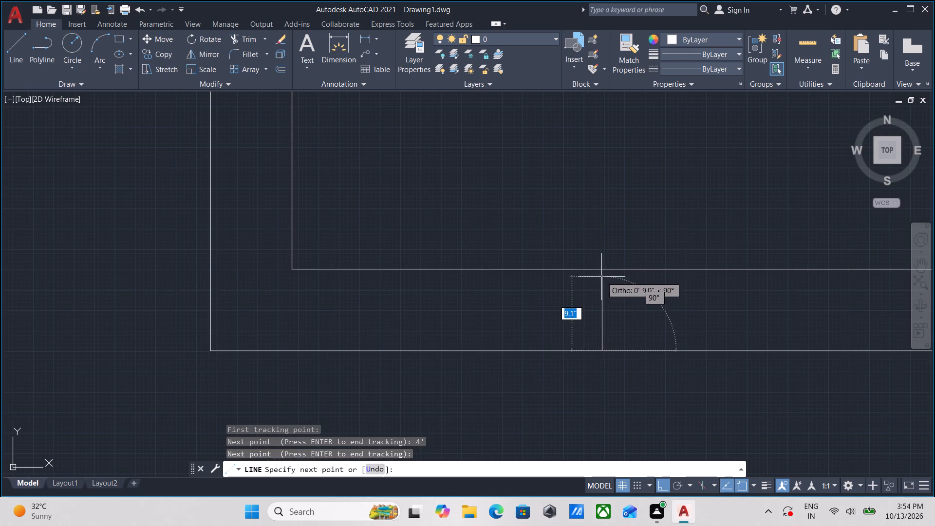
pyautogui.click(598, 272)
pyautogui.press('Escape')
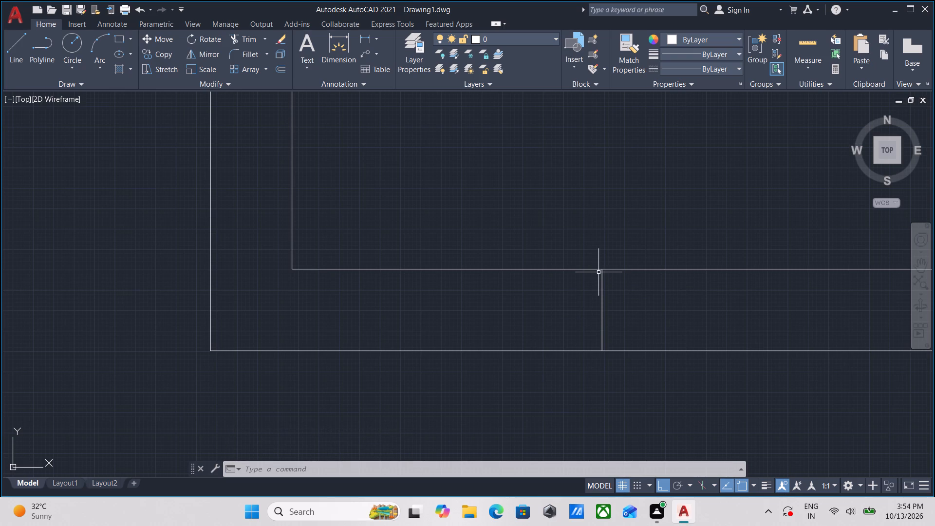
# Examine the floor plan and the lower rooms' walls and partitions to locate where an opening is still needed.
pyautogui.scroll(-4, 618, 253)
pyautogui.moveTo(601, 233); pyautogui.dragTo(573, 339, button='middle')
pyautogui.scroll(-2, 627, 303)
pyautogui.moveTo(627, 303); pyautogui.dragTo(636, 297, button='middle')
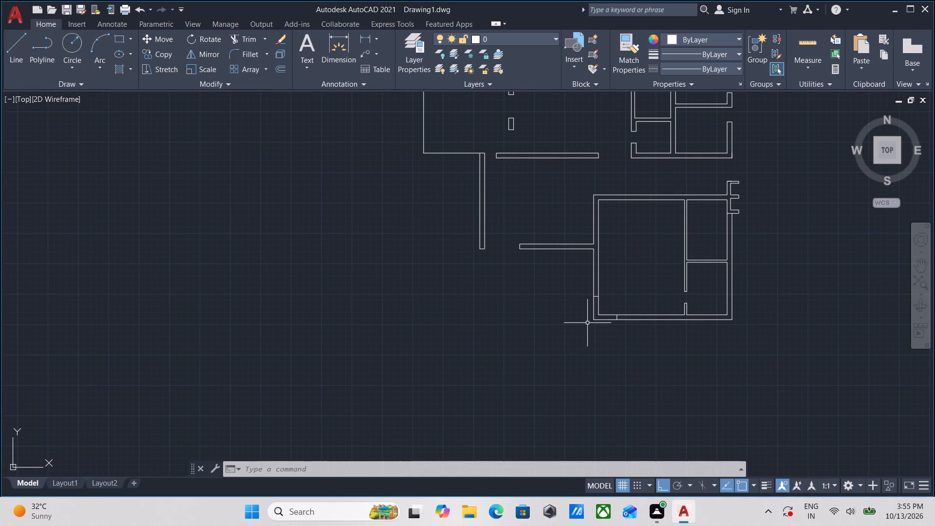
pyautogui.scroll(-1, 592, 311)
pyautogui.moveTo(594, 300); pyautogui.dragTo(566, 351, button='middle')
pyautogui.scroll(1, 634, 368)
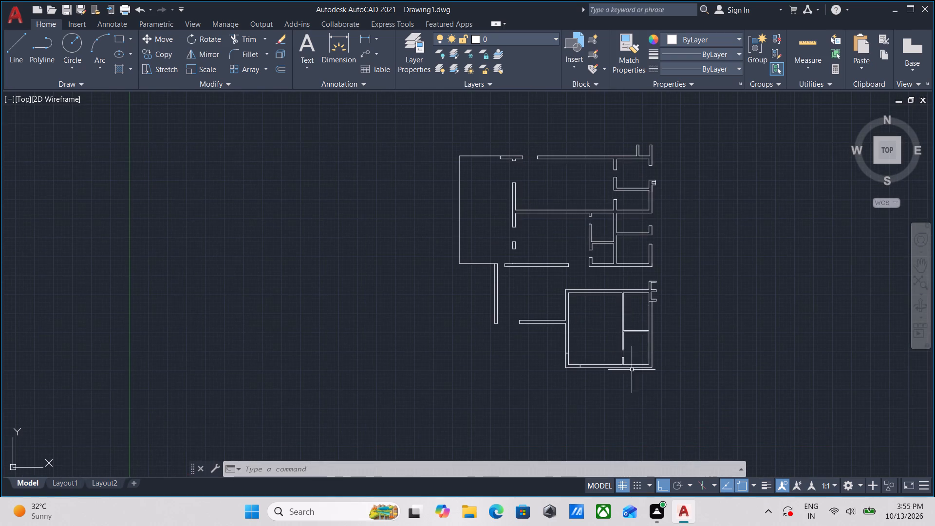
pyautogui.scroll(1, 634, 368)
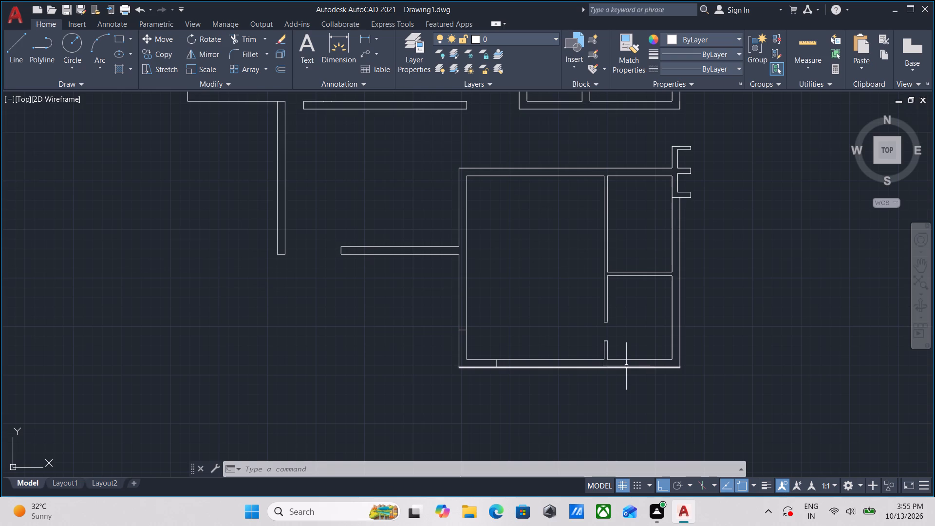
pyautogui.scroll(-1, 635, 335)
pyautogui.scroll(2, 630, 301)
pyautogui.moveTo(612, 284); pyautogui.dragTo(601, 373, button='middle')
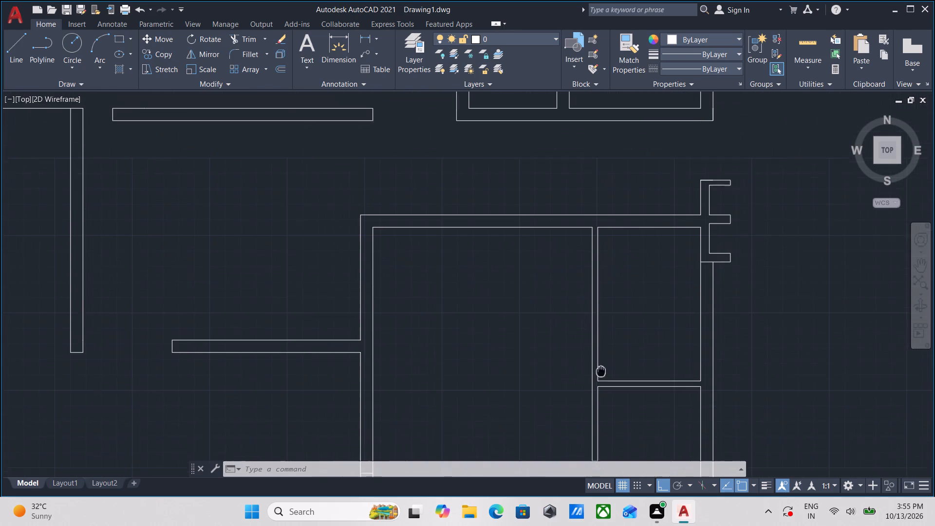
pyautogui.moveTo(601, 373); pyautogui.dragTo(601, 373, button='middle')
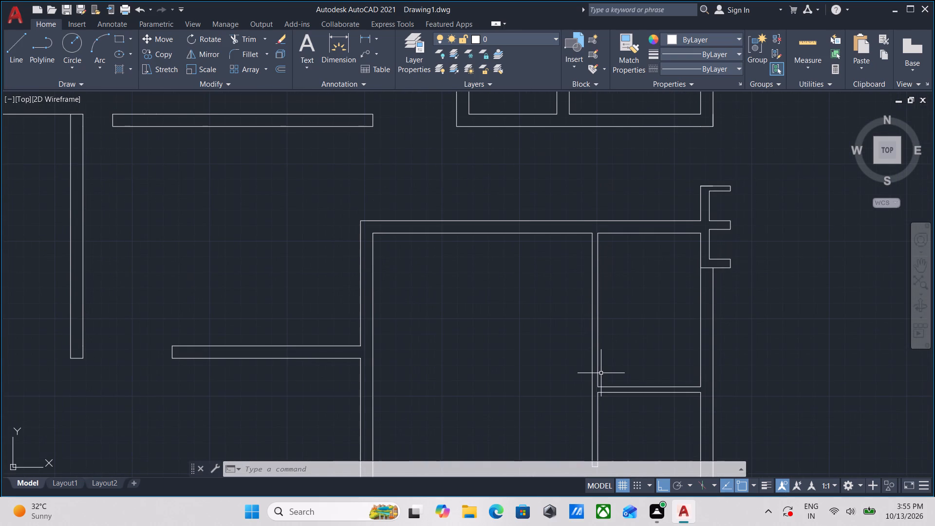
pyautogui.moveTo(615, 420); pyautogui.dragTo(619, 387, button='middle')
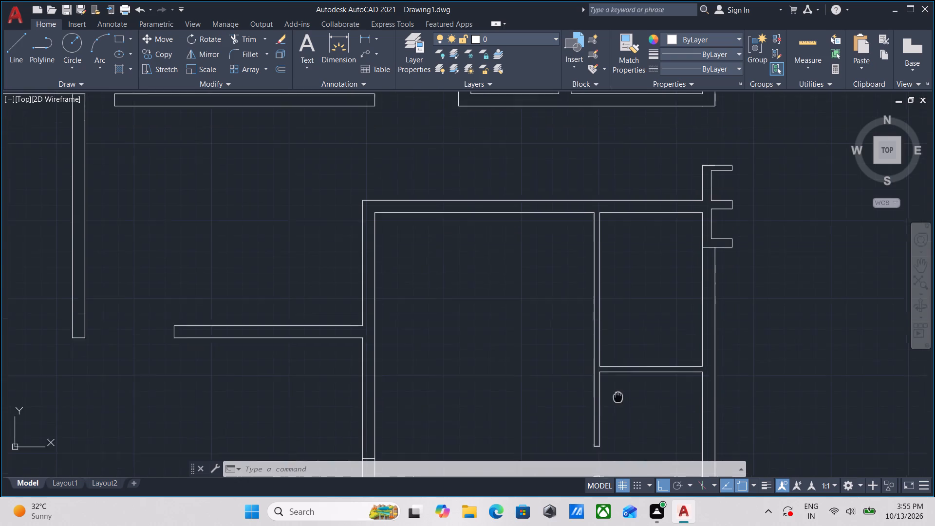
pyautogui.moveTo(619, 387); pyautogui.dragTo(620, 374, button='middle')
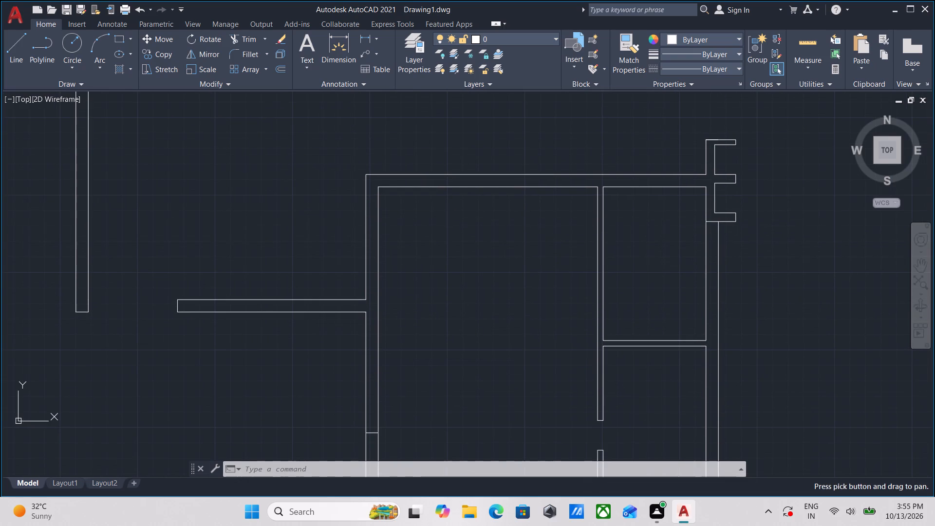
# Draw a short vertical line across the left end of the horizontal partition between the two small lower-right rooms.
pyautogui.scroll(1, 621, 367)
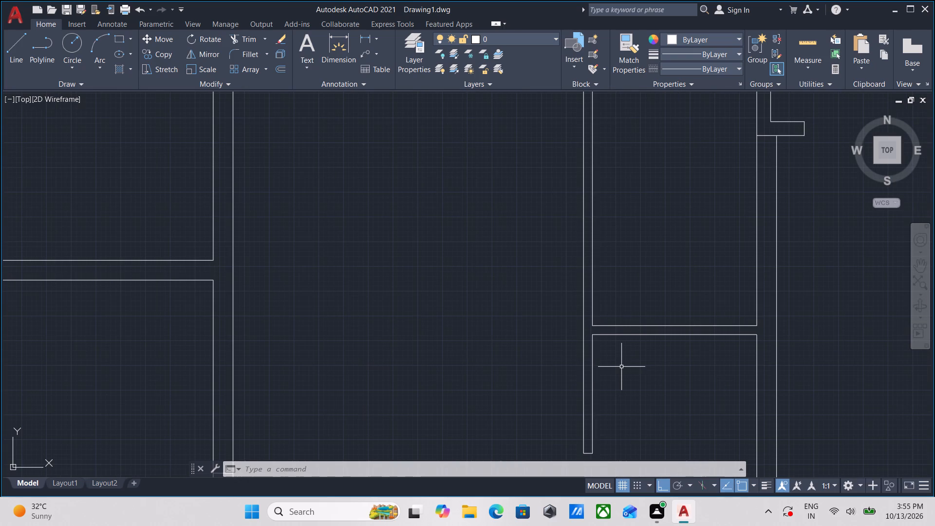
pyautogui.press('l')
pyautogui.press('Return')
pyautogui.scroll(2, 602, 343)
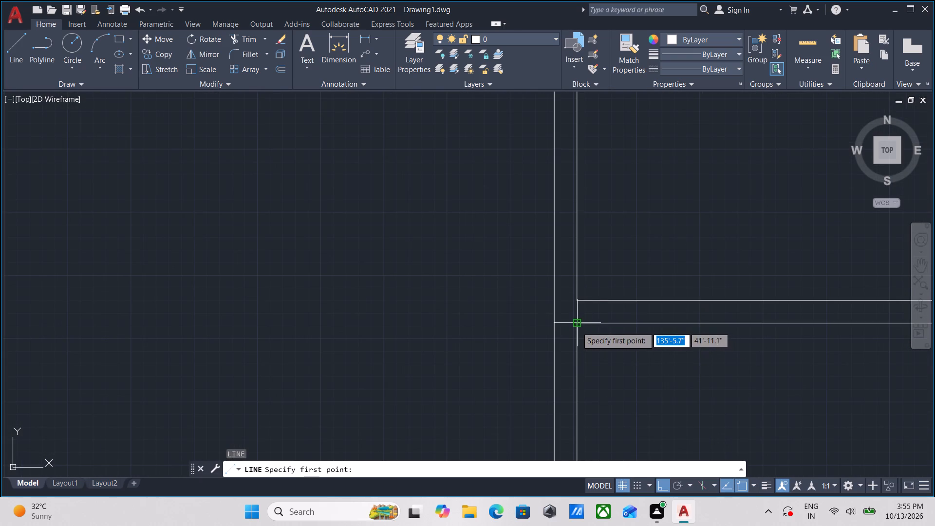
pyautogui.click(577, 327)
pyautogui.click(575, 302)
pyautogui.press('Escape')
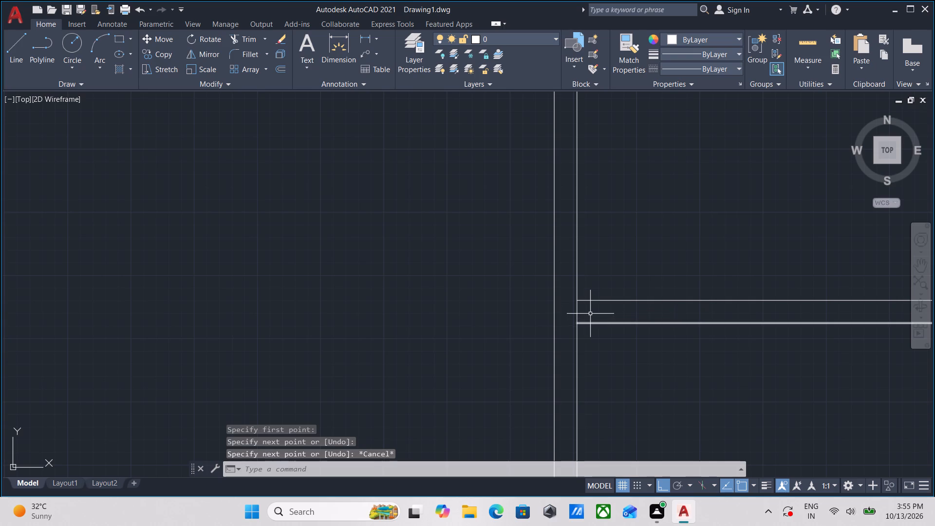
# Offset the short vertical line at the horizontal partition's left end 2'6 to the right to mark the opening's far side.
pyautogui.click(584, 312)
pyautogui.click(570, 312)
pyautogui.press('o')
pyautogui.press('Return')
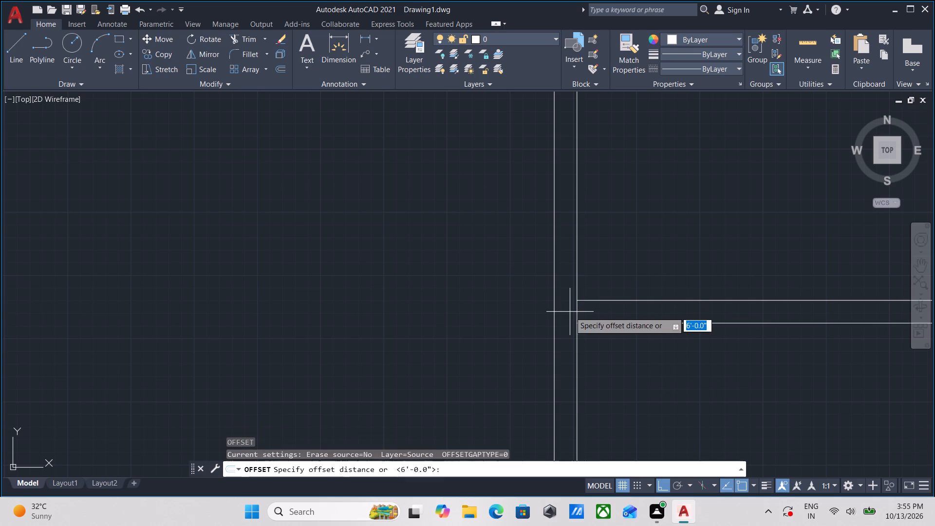
pyautogui.click(579, 311)
pyautogui.click(648, 315)
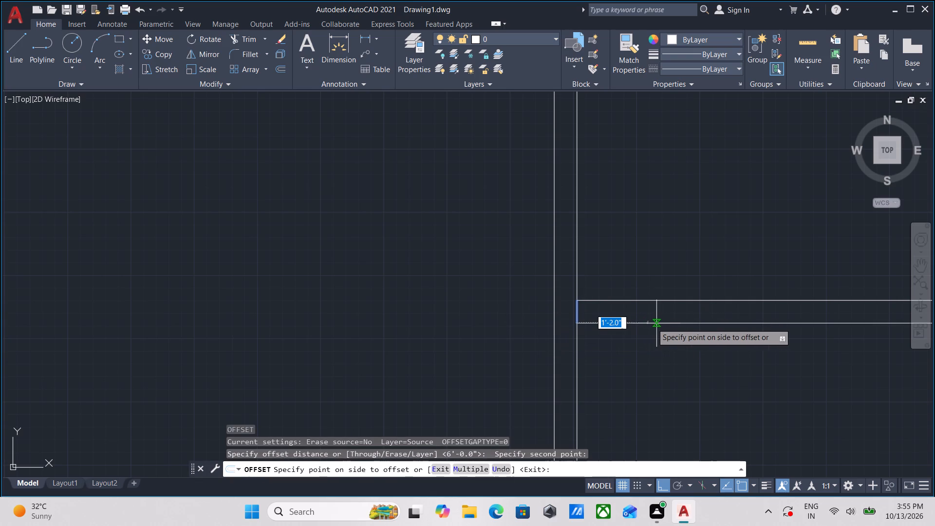
pyautogui.write("2'")
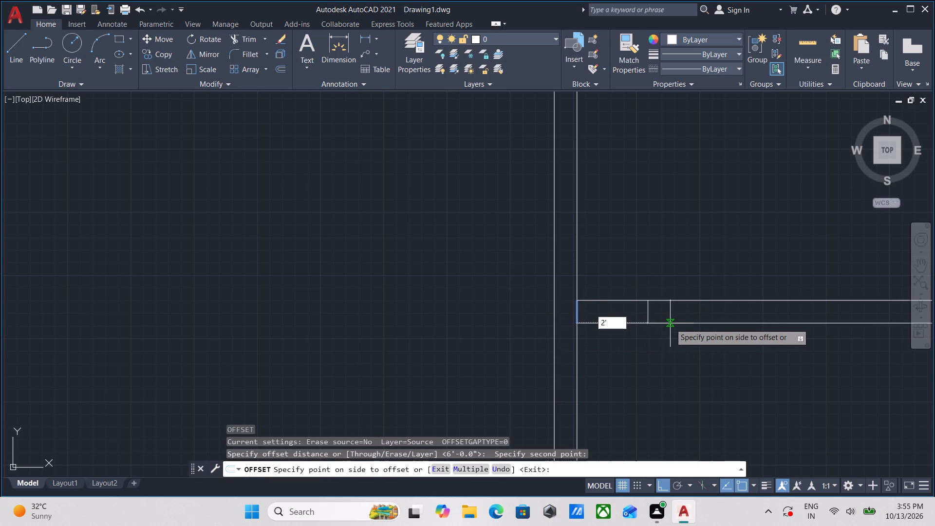
pyautogui.press('6')
pyautogui.press('Return')
pyautogui.scroll(-2, 675, 326)
pyautogui.moveTo(675, 326); pyautogui.dragTo(667, 331, button='middle')
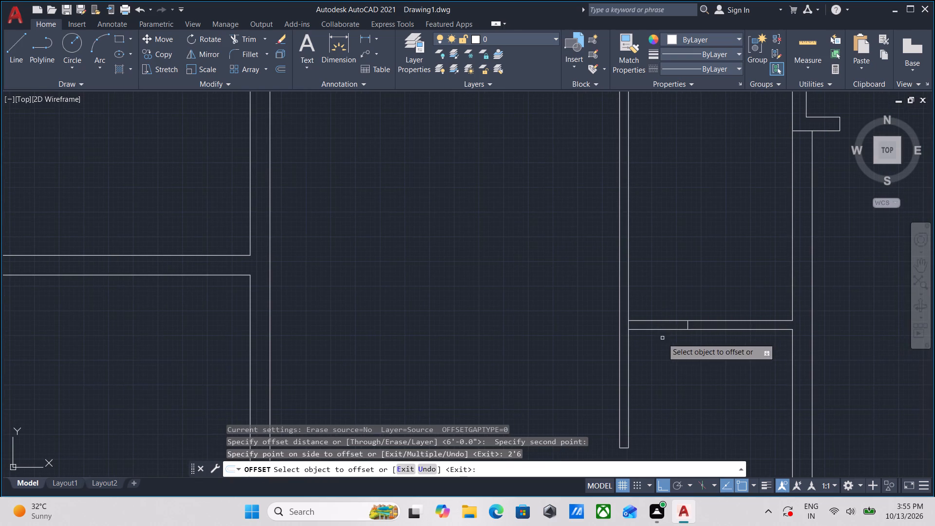
pyautogui.press('Escape')
# Trim both horizontal partition lines between the two short cross lines to cut a 2'6 door opening at its left end.
pyautogui.moveTo(662, 338); pyautogui.dragTo(664, 356, button='middle')
pyautogui.write('TR')
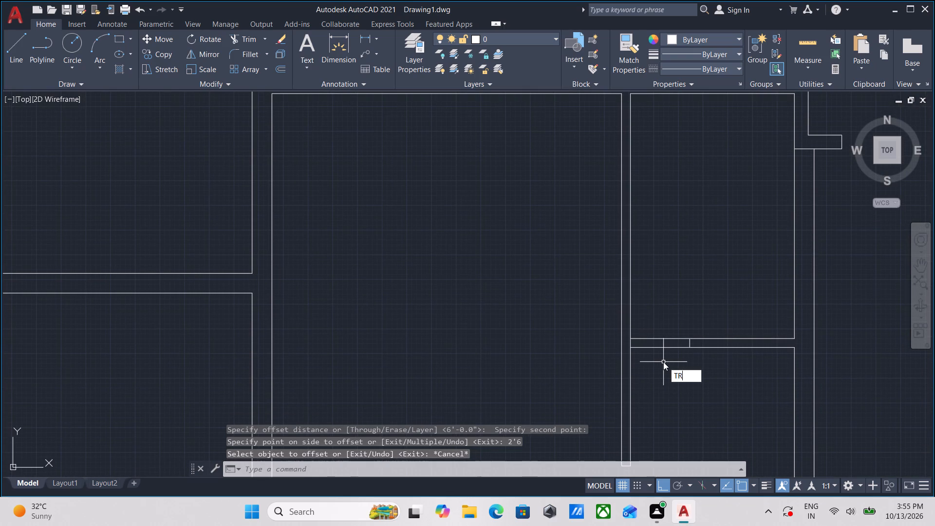
pyautogui.press('Return')
pyautogui.click(663, 362)
pyautogui.click(670, 311)
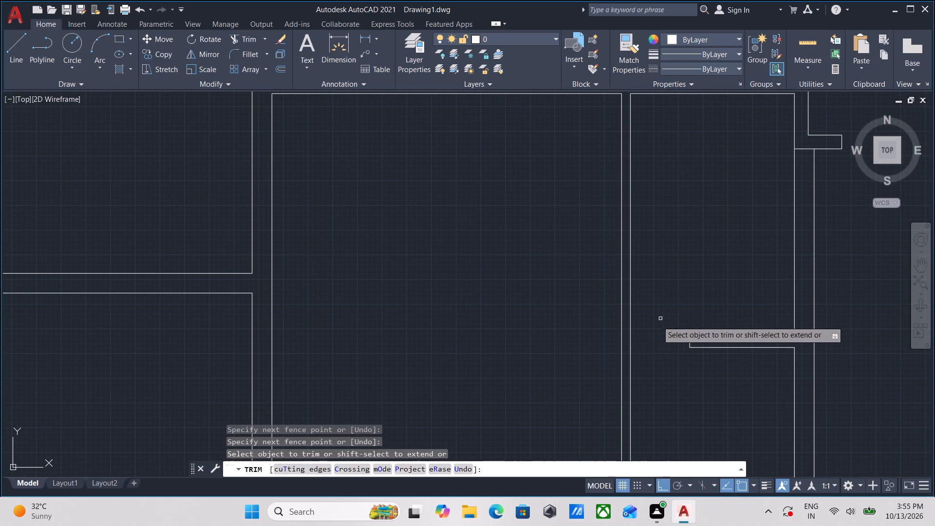
pyautogui.press('Escape')
# Examine the whole floor plan, checking its walls and the outer boundary around the lower-left area.
pyautogui.scroll(-2, 662, 348)
pyautogui.moveTo(664, 353); pyautogui.dragTo(656, 368, button='middle')
pyautogui.moveTo(666, 331); pyautogui.dragTo(664, 339, button='middle')
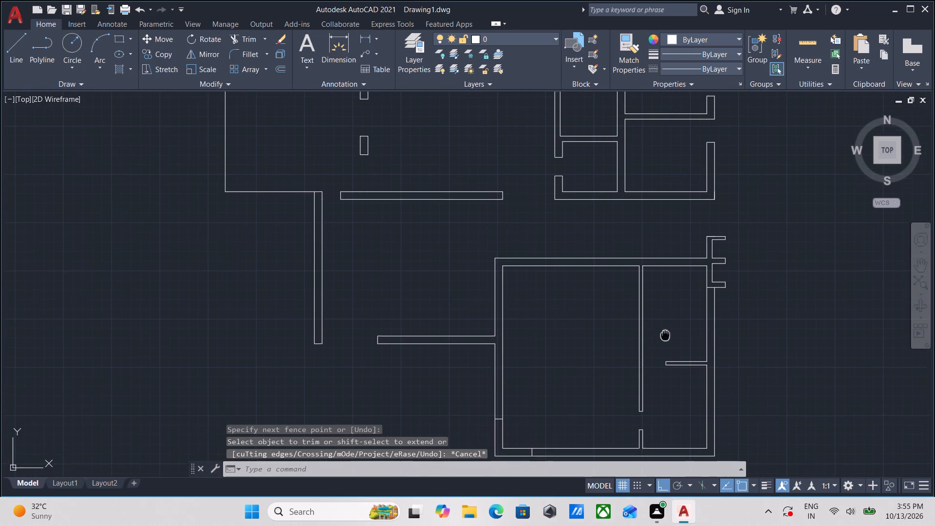
pyautogui.moveTo(664, 339); pyautogui.dragTo(659, 363, button='middle')
pyautogui.moveTo(662, 352); pyautogui.dragTo(668, 330, button='middle')
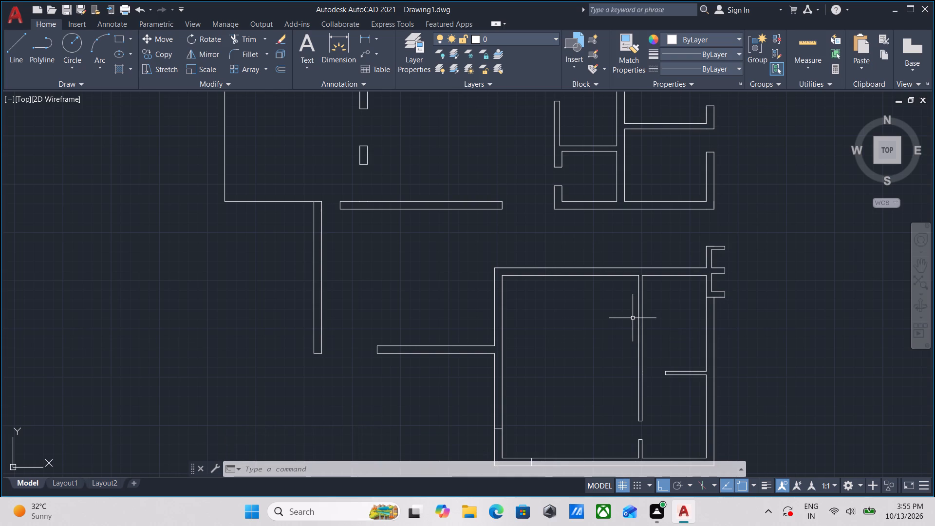
pyautogui.moveTo(675, 325); pyautogui.dragTo(675, 330, button='middle')
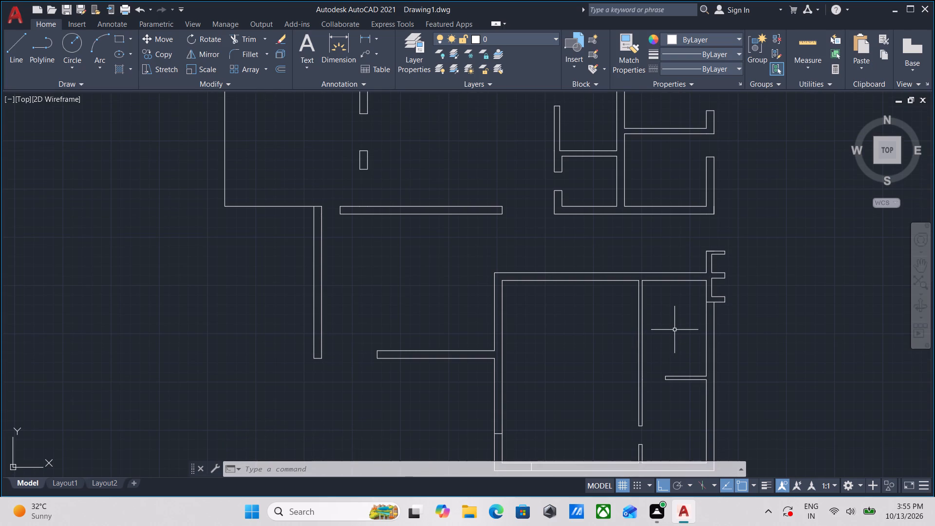
pyautogui.scroll(-2, 515, 311)
pyautogui.moveTo(516, 314); pyautogui.dragTo(544, 338, button='middle')
pyautogui.moveTo(477, 319); pyautogui.dragTo(494, 357, button='middle')
pyautogui.moveTo(509, 359); pyautogui.dragTo(529, 332, button='middle')
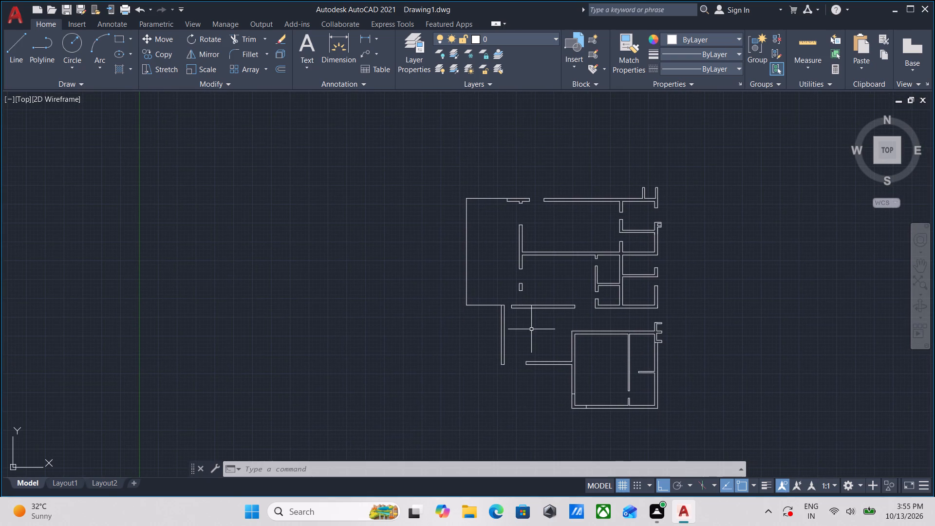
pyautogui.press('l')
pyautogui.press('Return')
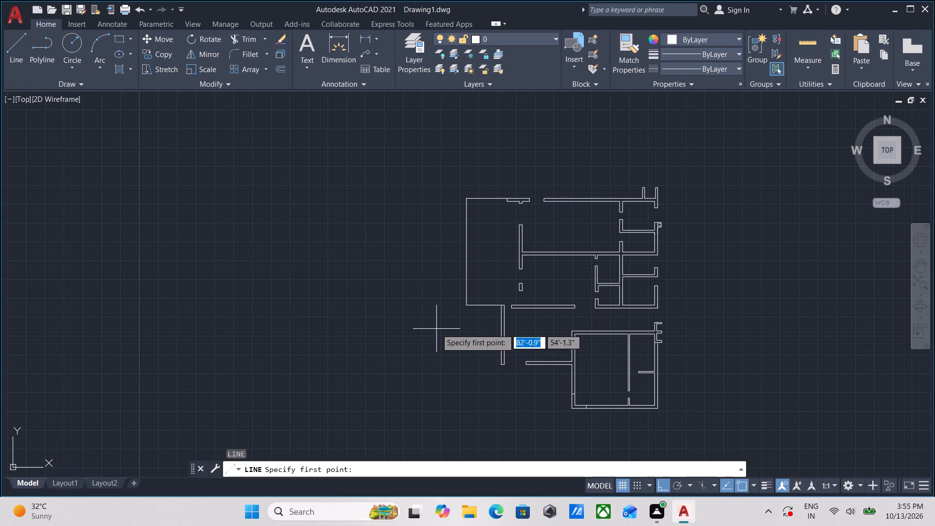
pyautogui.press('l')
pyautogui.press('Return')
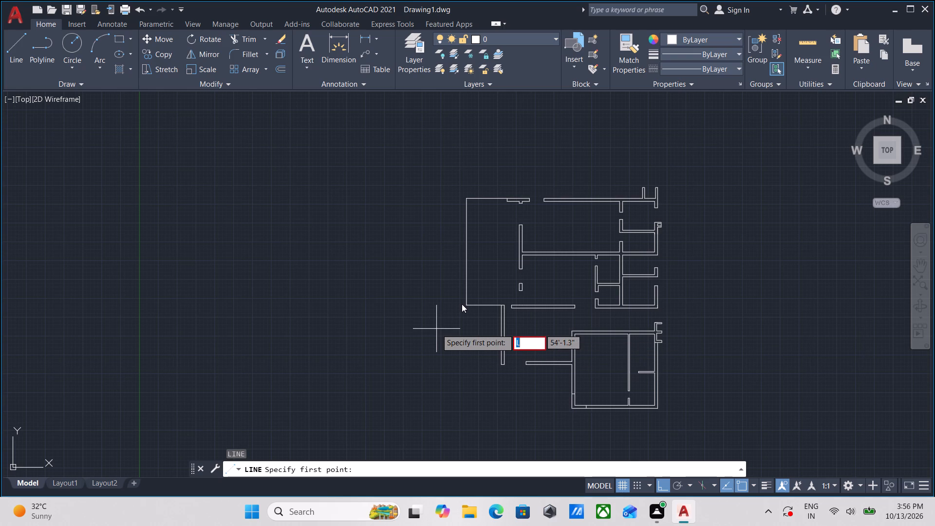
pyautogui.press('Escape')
# Draw a vertical line about 28'-6" down from the left boundary's lower corner, level with the plan's bottom wall.
pyautogui.press('l')
pyautogui.press('Return')
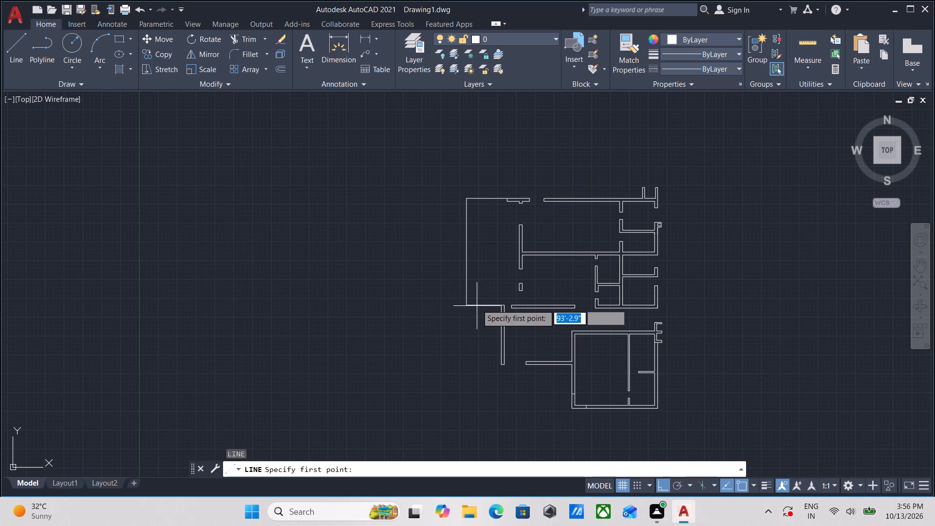
pyautogui.click(466, 304)
pyautogui.moveTo(453, 394); pyautogui.dragTo(449, 323, button='middle')
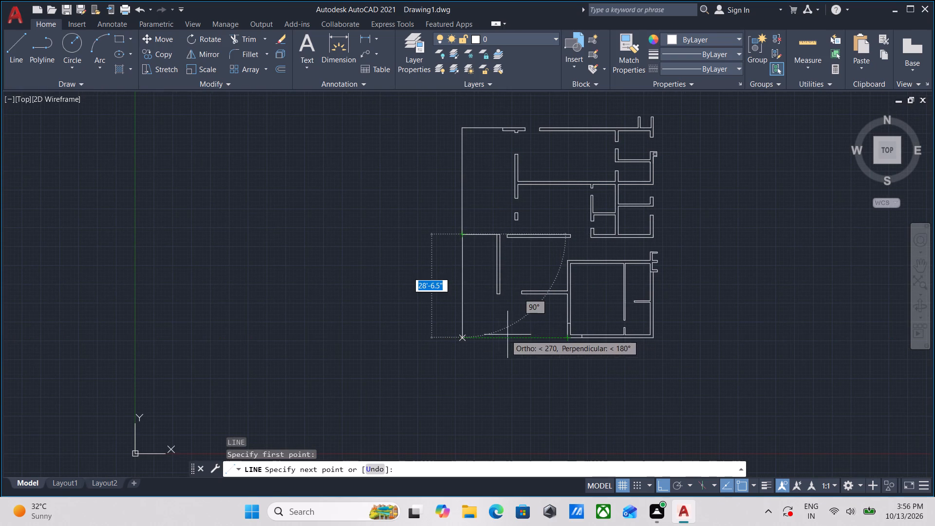
pyautogui.click(462, 337)
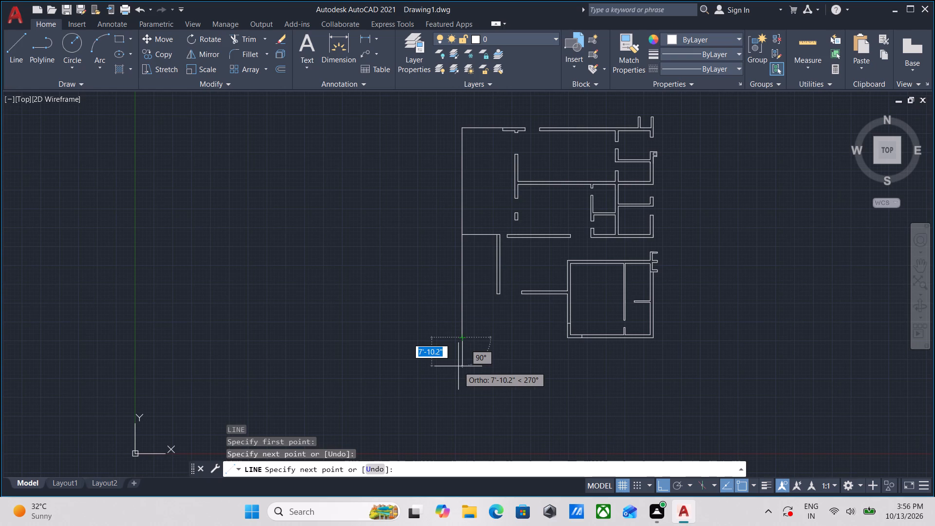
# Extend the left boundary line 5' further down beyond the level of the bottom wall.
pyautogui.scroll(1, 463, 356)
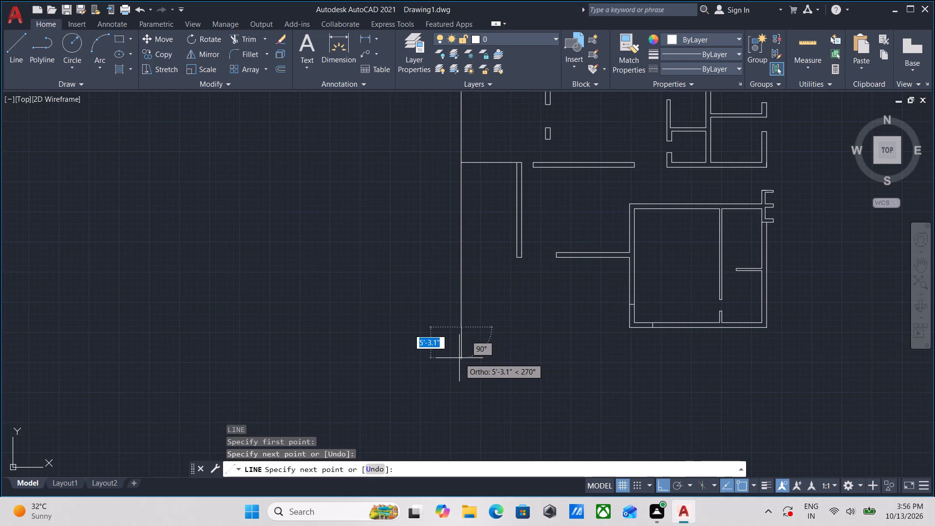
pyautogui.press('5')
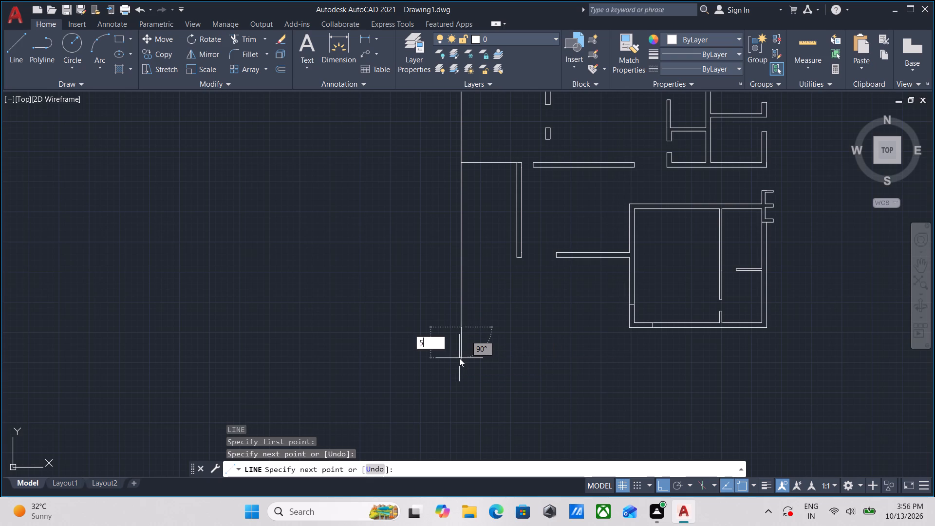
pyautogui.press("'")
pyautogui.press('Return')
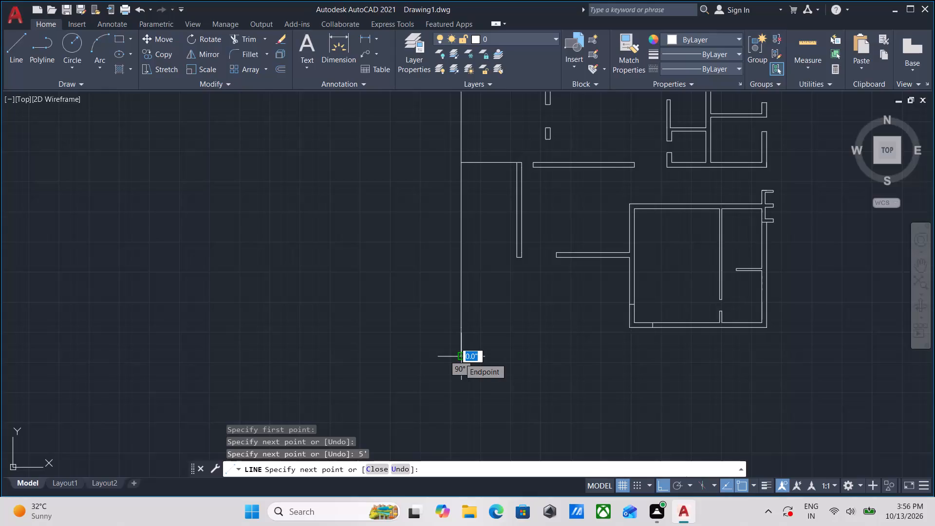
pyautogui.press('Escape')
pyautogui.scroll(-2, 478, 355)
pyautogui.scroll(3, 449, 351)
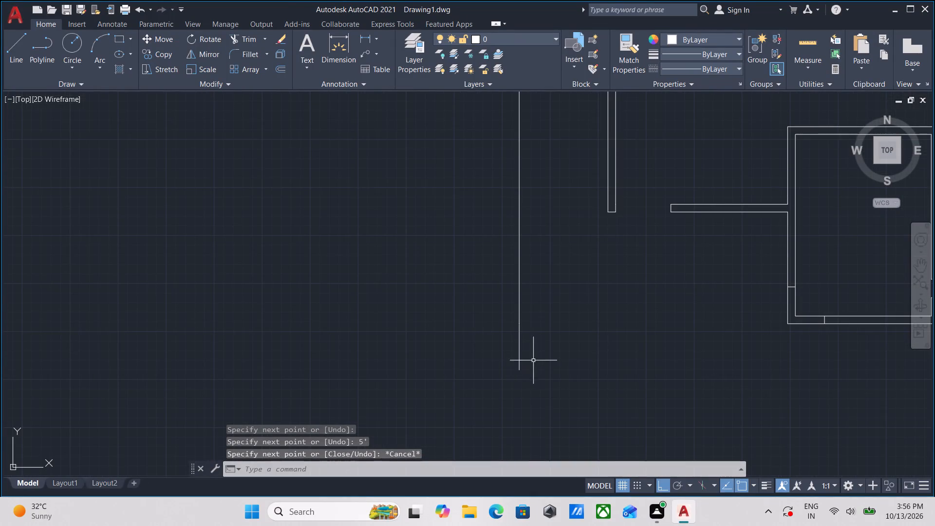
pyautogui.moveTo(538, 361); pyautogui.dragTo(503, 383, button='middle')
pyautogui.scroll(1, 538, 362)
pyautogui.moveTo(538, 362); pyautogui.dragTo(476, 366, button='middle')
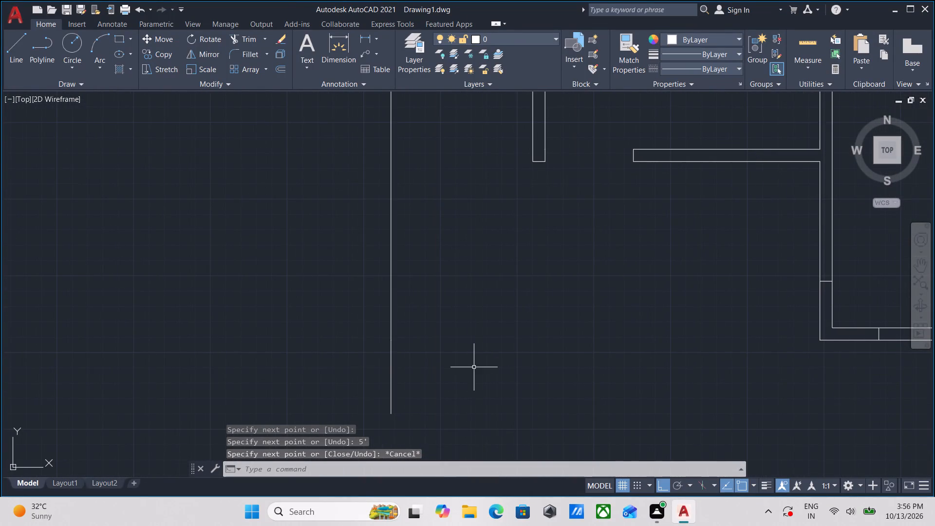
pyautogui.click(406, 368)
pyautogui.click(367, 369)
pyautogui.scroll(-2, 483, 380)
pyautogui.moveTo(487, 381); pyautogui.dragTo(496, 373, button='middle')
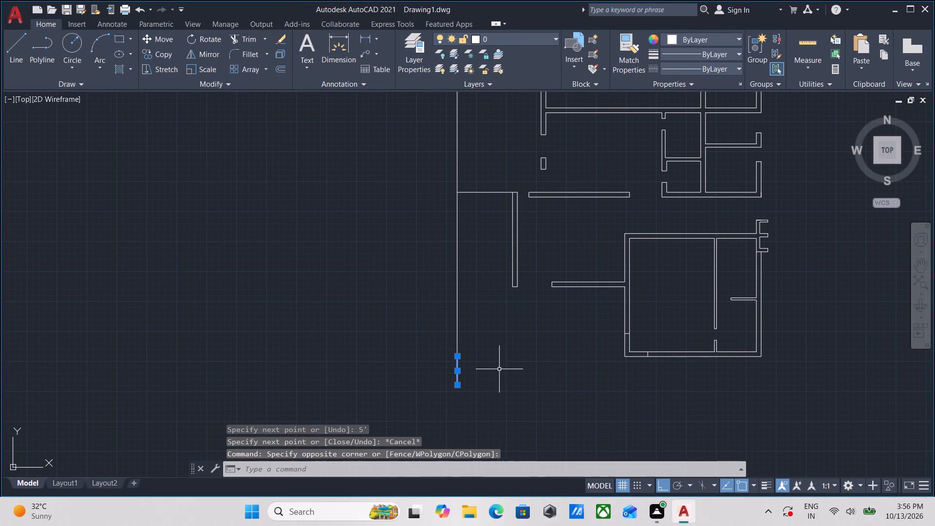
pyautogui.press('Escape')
# Draw a 10' vertical line straight up from the outer boundary's upper-left corner.
pyautogui.scroll(-1, 503, 368)
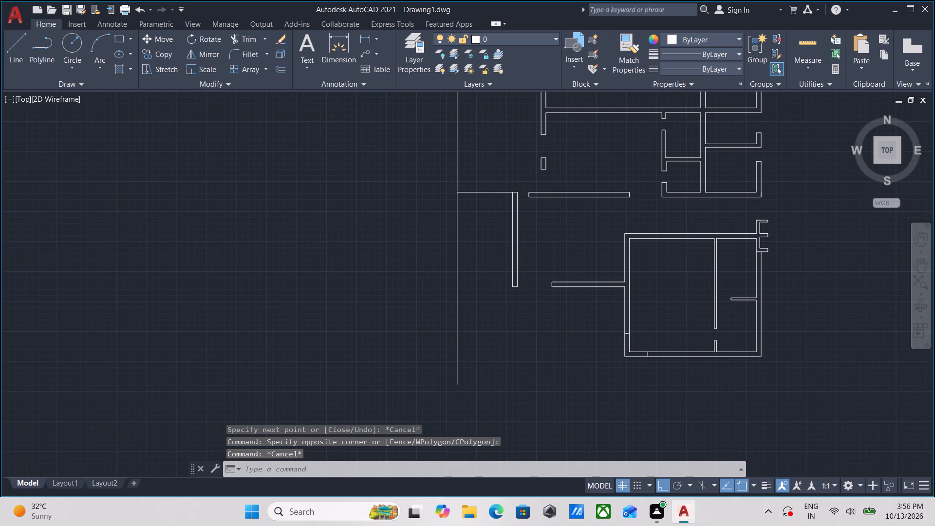
pyautogui.moveTo(489, 341); pyautogui.dragTo(481, 415, button='middle')
pyautogui.moveTo(471, 318); pyautogui.dragTo(466, 366, button='middle')
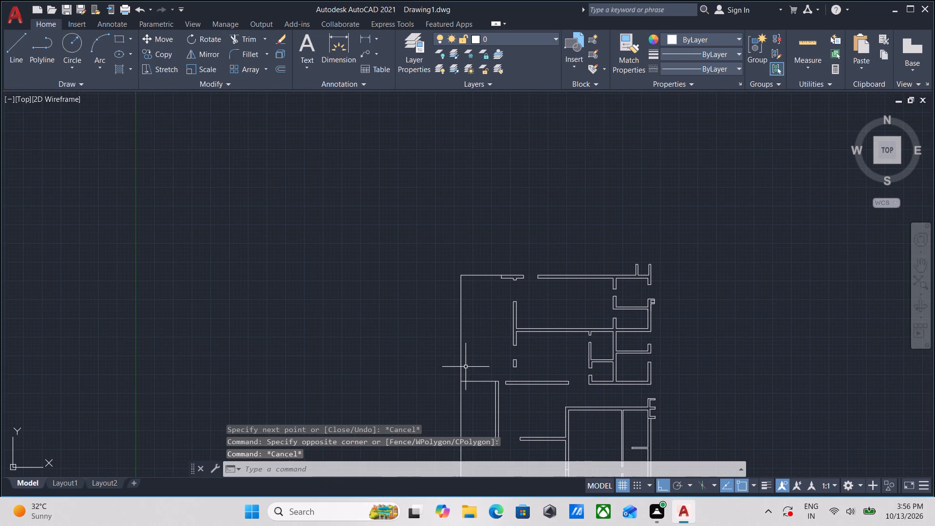
pyautogui.moveTo(466, 367); pyautogui.dragTo(465, 394, button='middle')
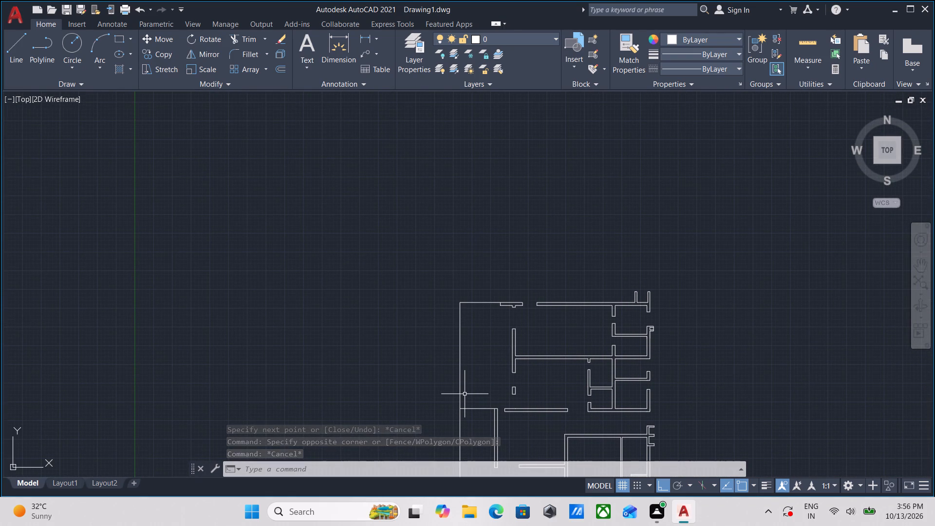
pyautogui.press('l')
pyautogui.press('Return')
pyautogui.click(460, 303)
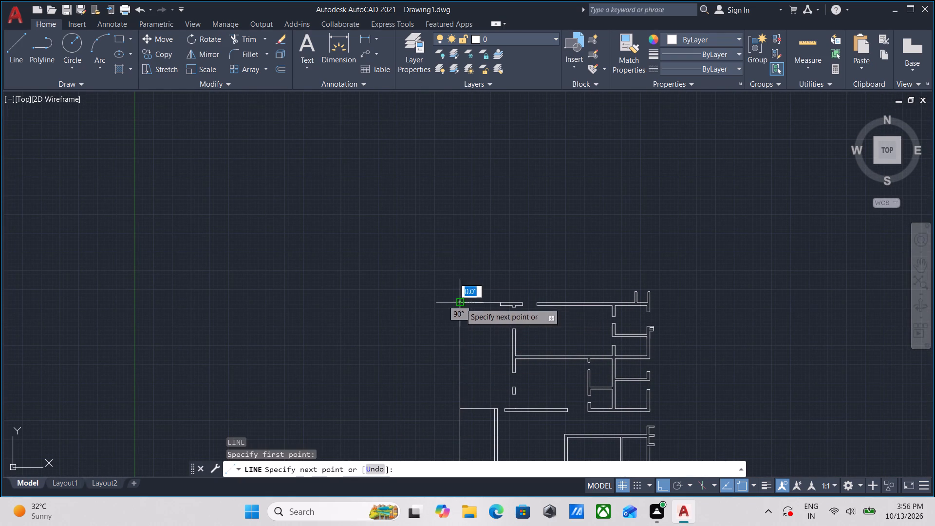
pyautogui.moveTo(468, 248); pyautogui.dragTo(468, 307, button='middle')
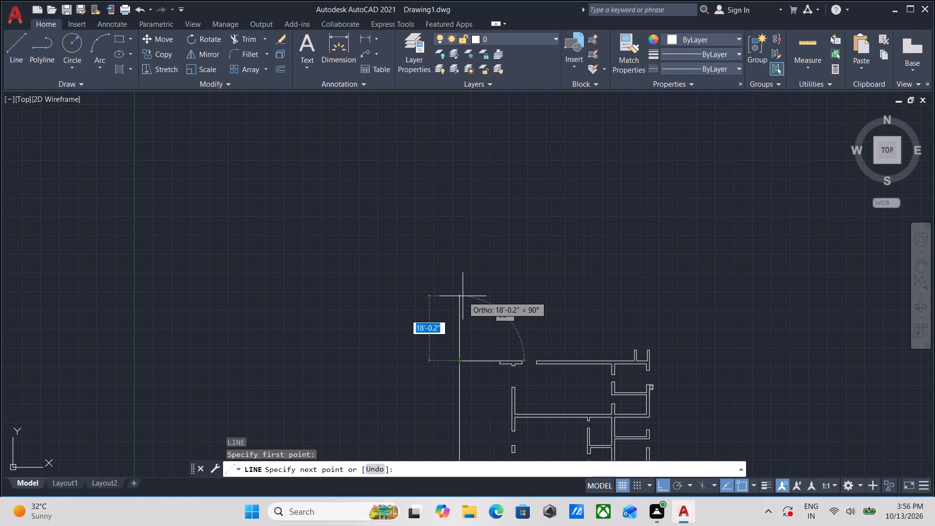
pyautogui.scroll(-1, 463, 296)
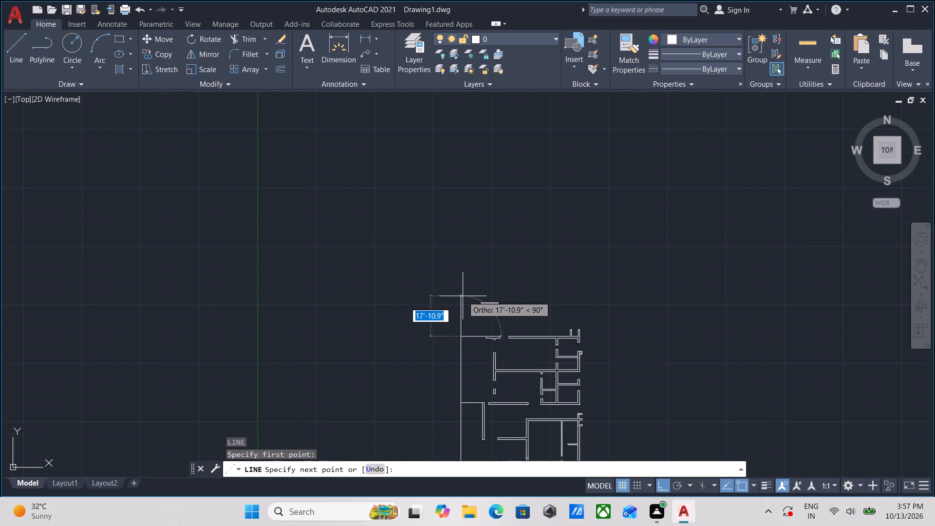
pyautogui.scroll(-1, 463, 296)
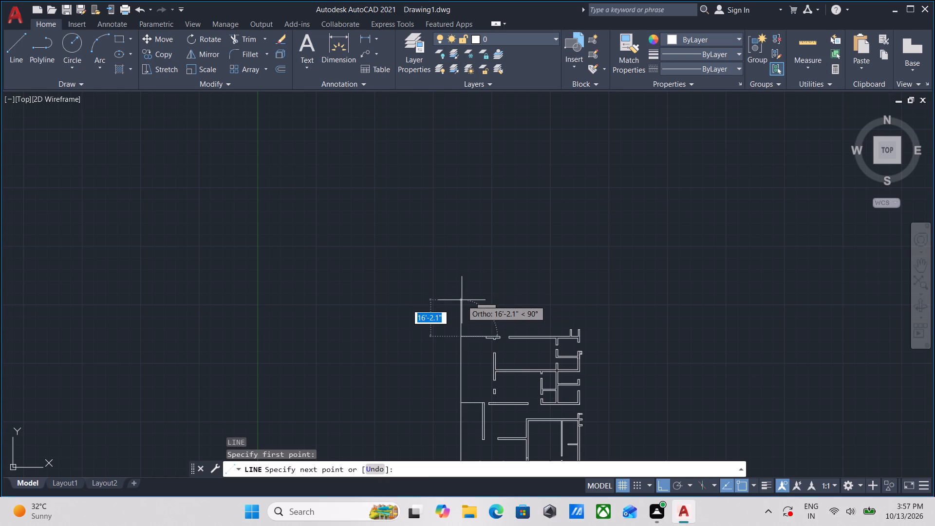
pyautogui.write('10')
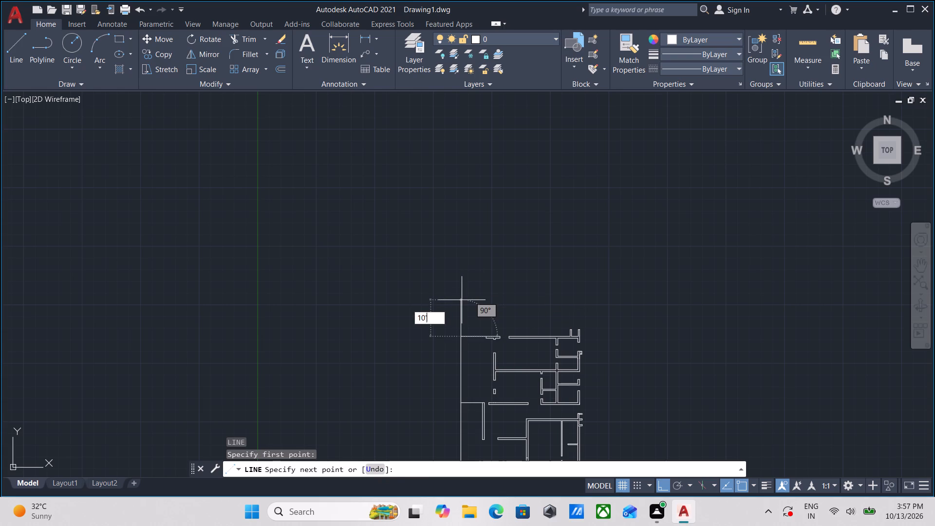
pyautogui.press("'")
pyautogui.press('Return')
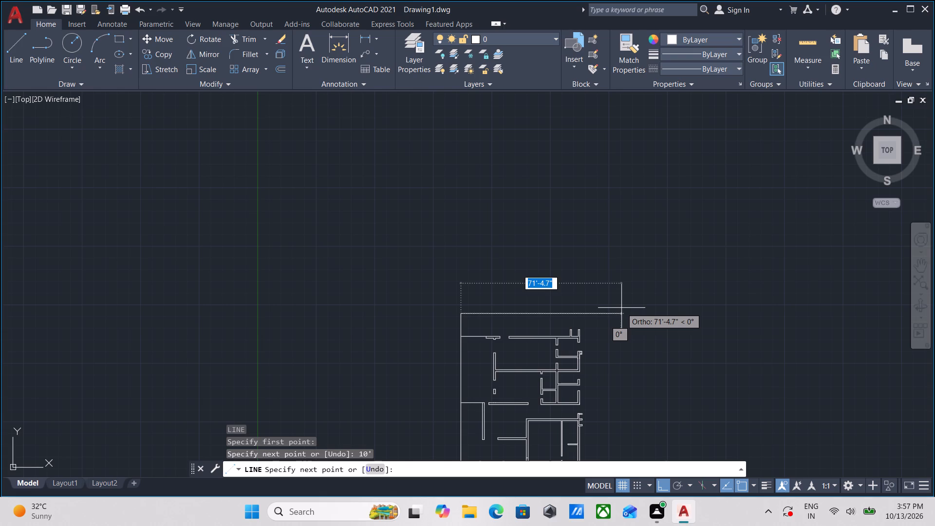
pyautogui.scroll(2, 621, 308)
pyautogui.moveTo(513, 305); pyautogui.dragTo(592, 283, button='middle')
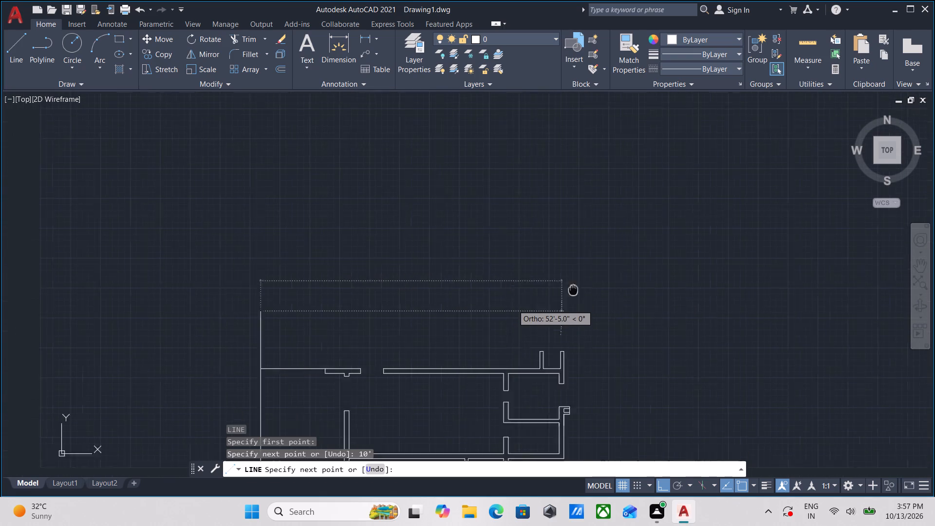
pyautogui.moveTo(592, 283); pyautogui.dragTo(620, 271, button='middle')
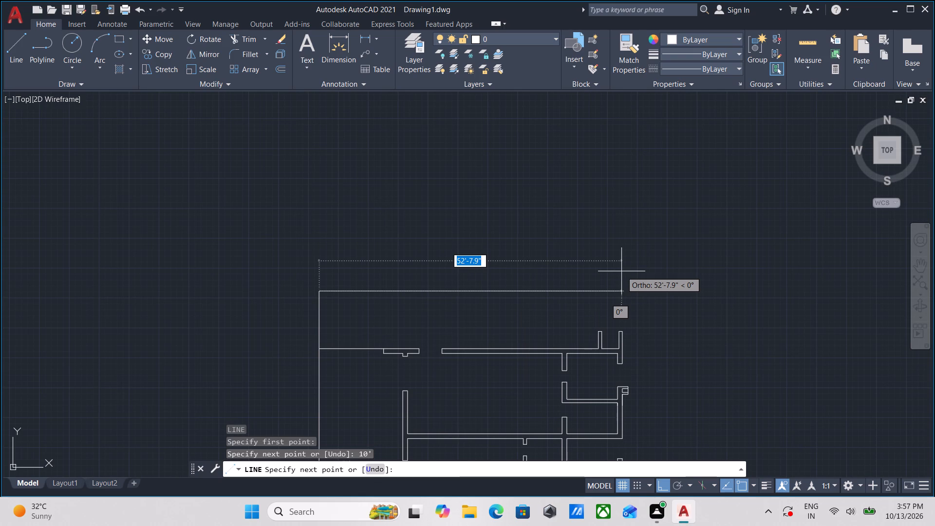
pyautogui.scroll(-1, 634, 273)
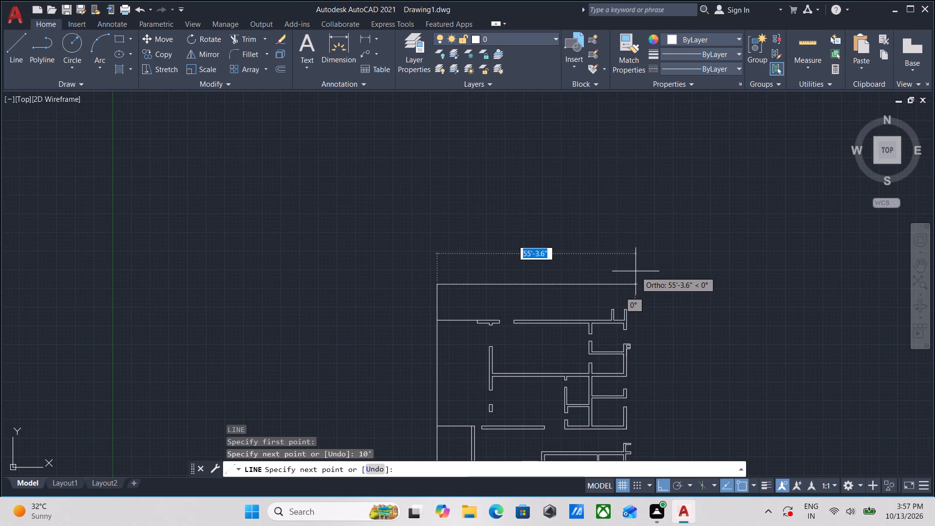
pyautogui.scroll(-2, 636, 271)
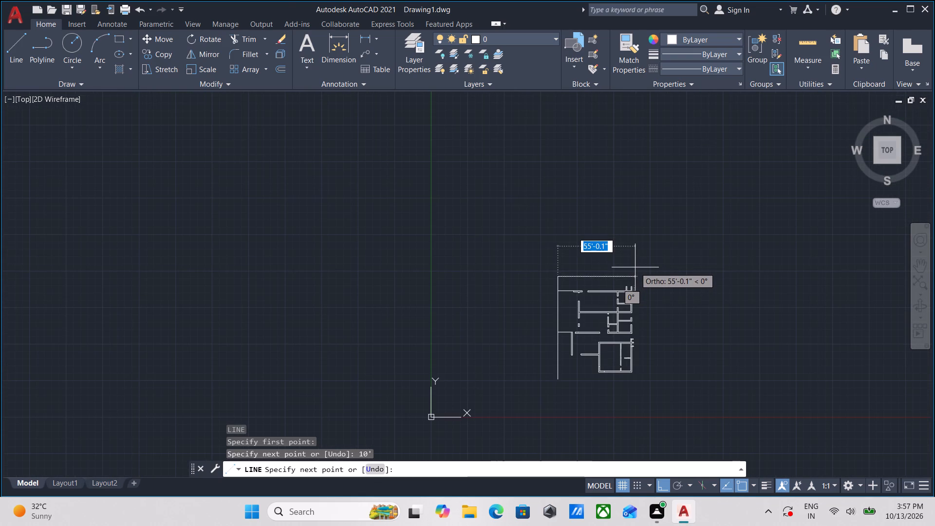
pyautogui.scroll(2, 565, 261)
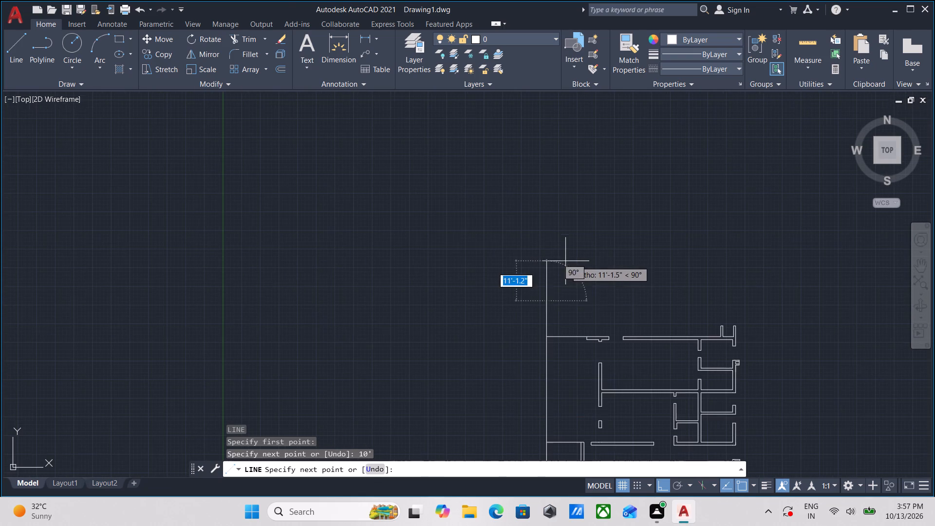
pyautogui.press('Escape')
pyautogui.scroll(2, 553, 274)
pyautogui.click(551, 318)
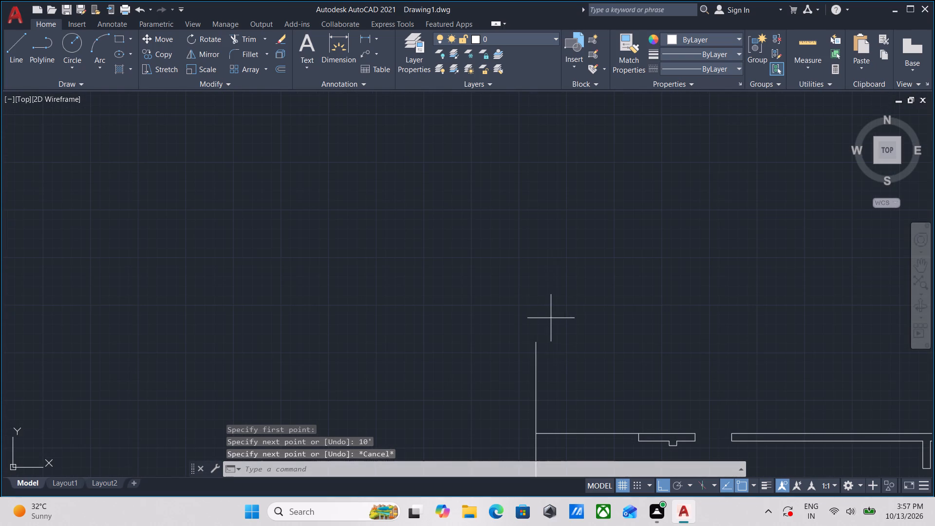
pyautogui.click(502, 351)
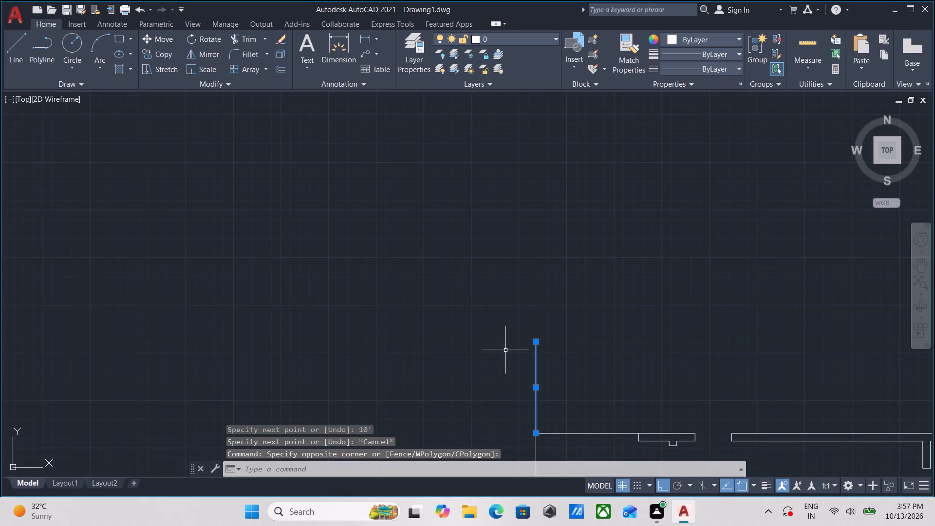
pyautogui.press('Escape')
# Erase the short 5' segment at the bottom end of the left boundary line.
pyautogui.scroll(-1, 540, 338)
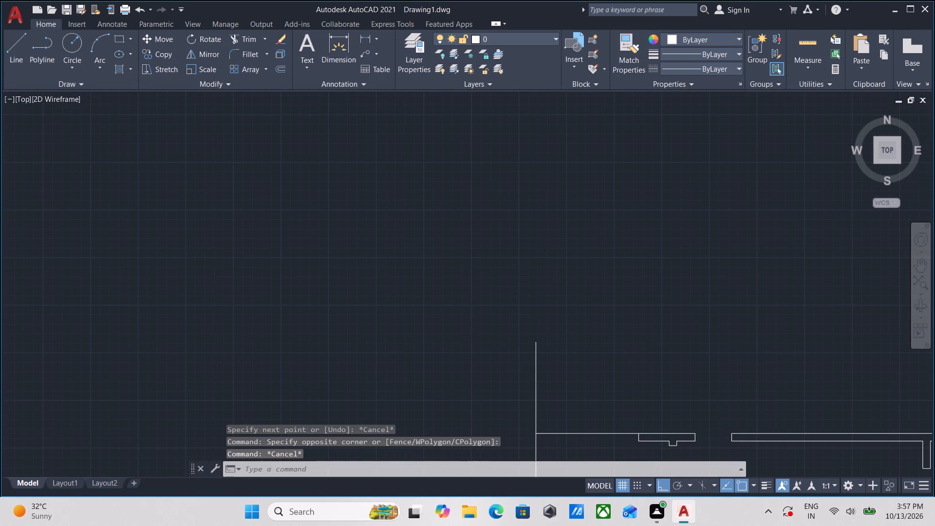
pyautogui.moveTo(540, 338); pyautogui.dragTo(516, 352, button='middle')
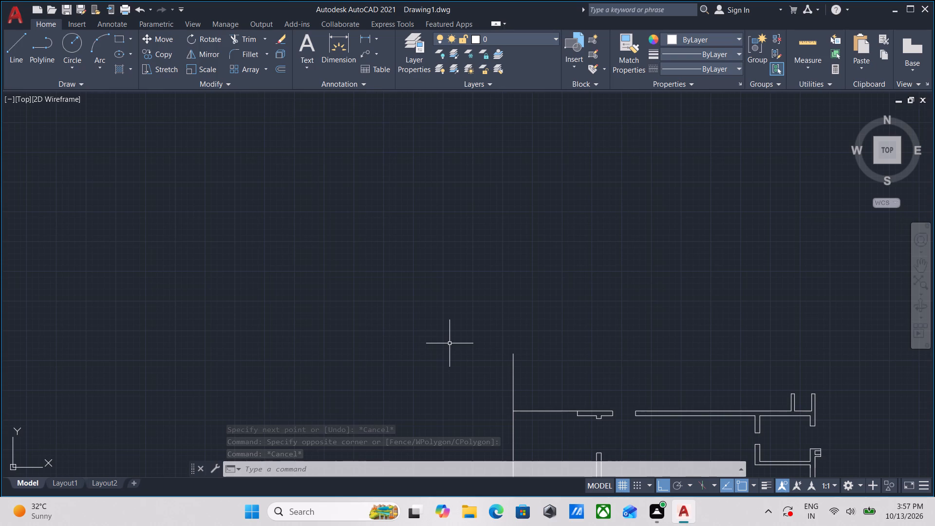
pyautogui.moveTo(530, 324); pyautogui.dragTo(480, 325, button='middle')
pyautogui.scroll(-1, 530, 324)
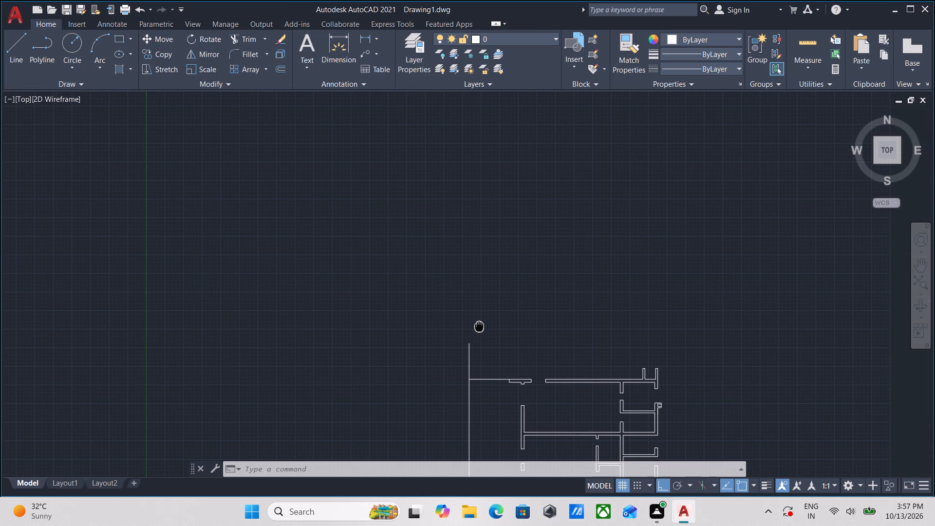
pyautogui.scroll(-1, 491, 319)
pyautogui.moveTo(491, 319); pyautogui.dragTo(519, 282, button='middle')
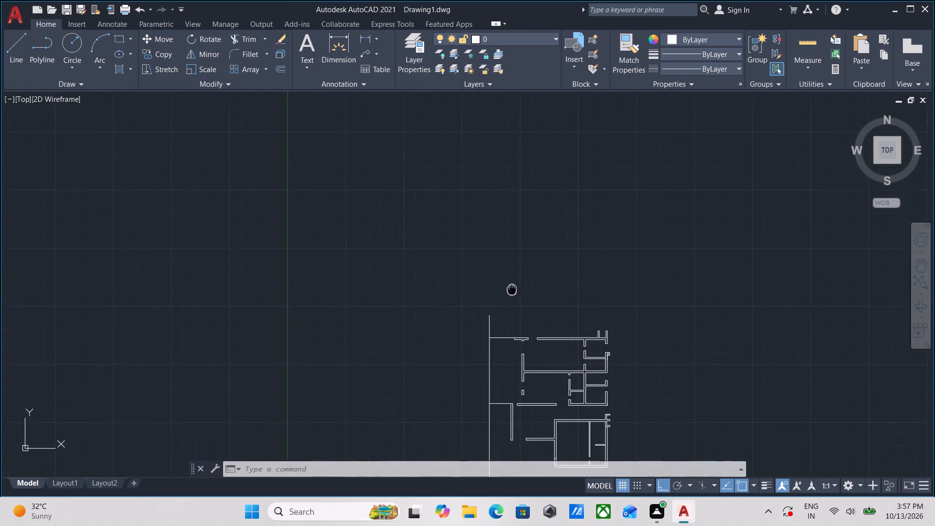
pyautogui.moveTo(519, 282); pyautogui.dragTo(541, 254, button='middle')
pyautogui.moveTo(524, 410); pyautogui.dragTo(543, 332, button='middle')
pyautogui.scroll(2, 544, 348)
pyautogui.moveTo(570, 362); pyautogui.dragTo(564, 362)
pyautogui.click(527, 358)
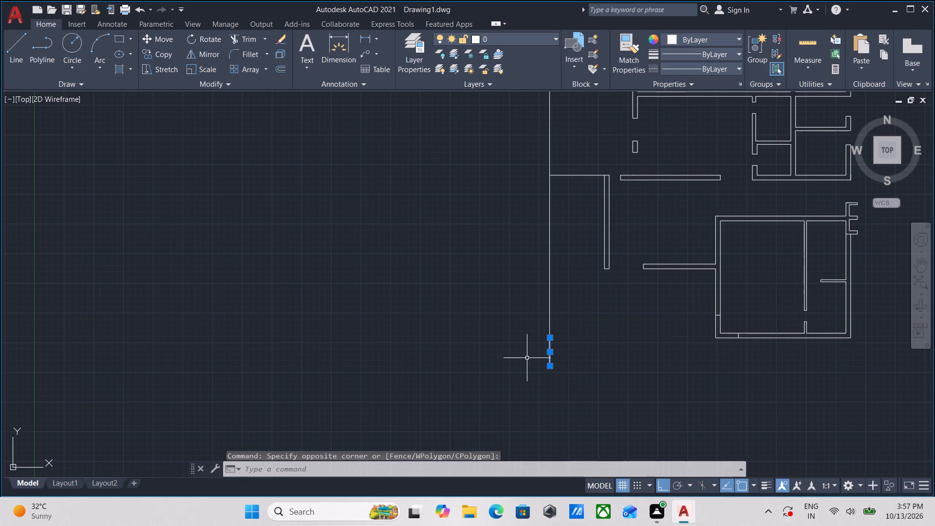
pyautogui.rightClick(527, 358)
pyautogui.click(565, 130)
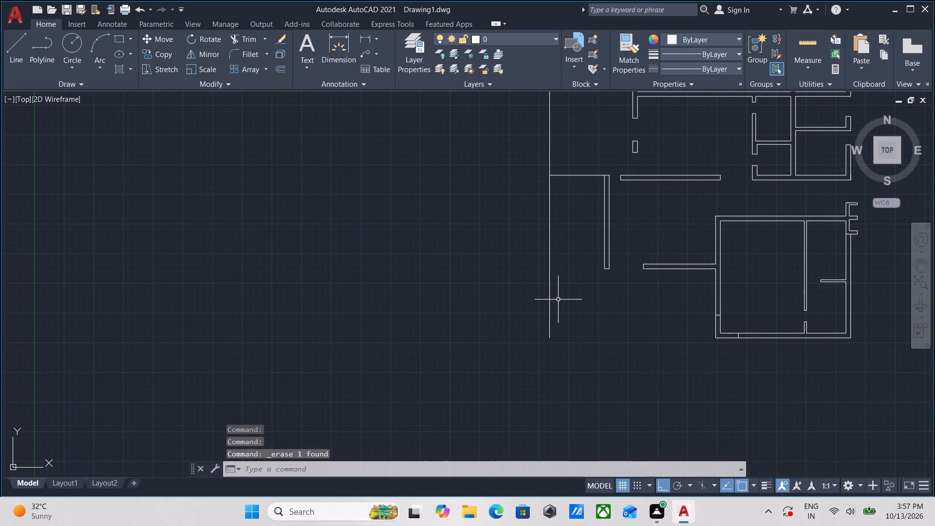
# Draw a 10' vertical line down from the left boundary line's lower end, beyond the bottom wall level.
pyautogui.press('l')
pyautogui.press('Return')
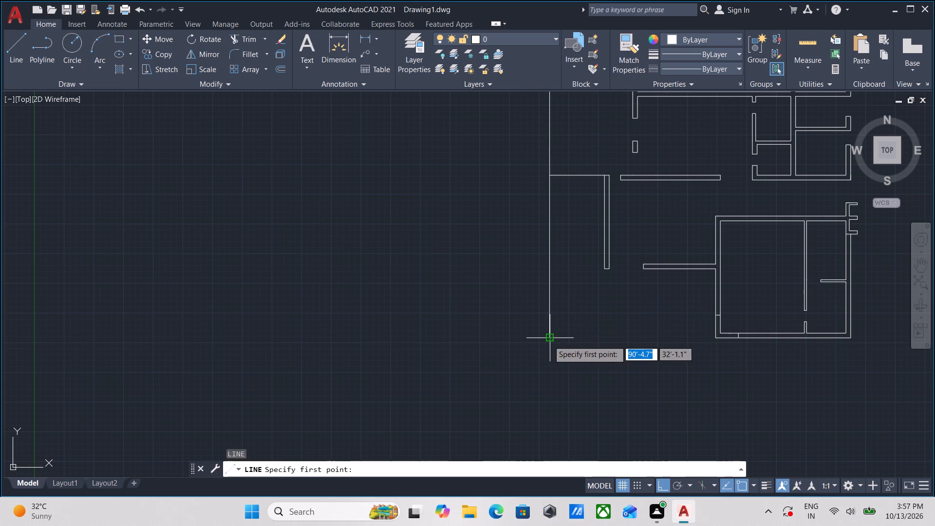
pyautogui.click(548, 340)
pyautogui.write("10'")
pyautogui.press('Return')
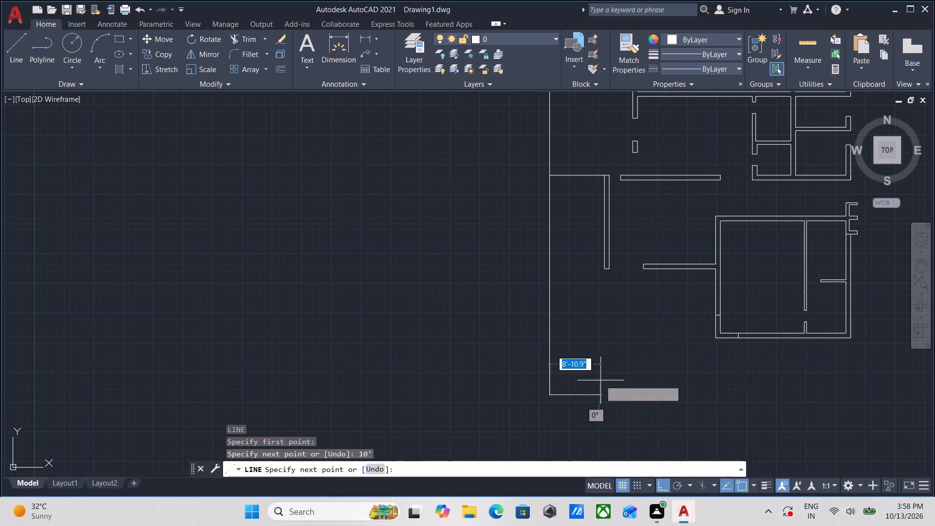
pyautogui.moveTo(603, 380); pyautogui.dragTo(480, 360, button='middle')
pyautogui.press('Escape')
# Draw the top boundary from the left line's upper end about 52'-10" to the right wall's alignment, continuing with a 10' segment.
pyautogui.scroll(-3, 613, 364)
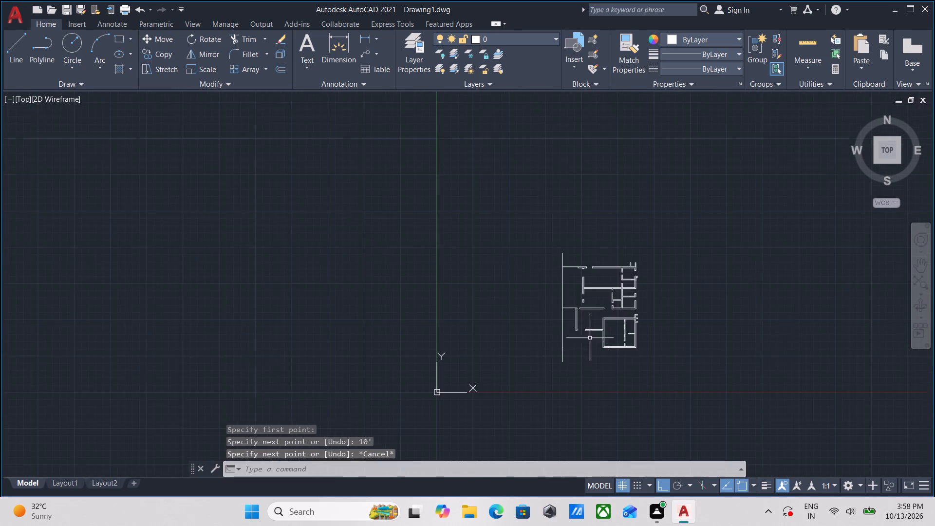
pyautogui.moveTo(577, 314); pyautogui.dragTo(556, 357, button='middle')
pyautogui.press('l')
pyautogui.press('Return')
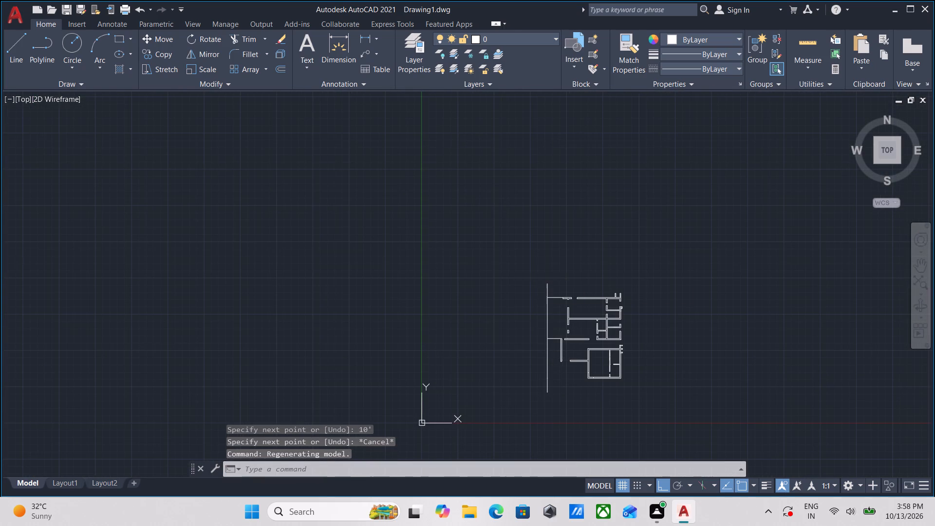
pyautogui.scroll(2, 546, 270)
pyautogui.click(547, 306)
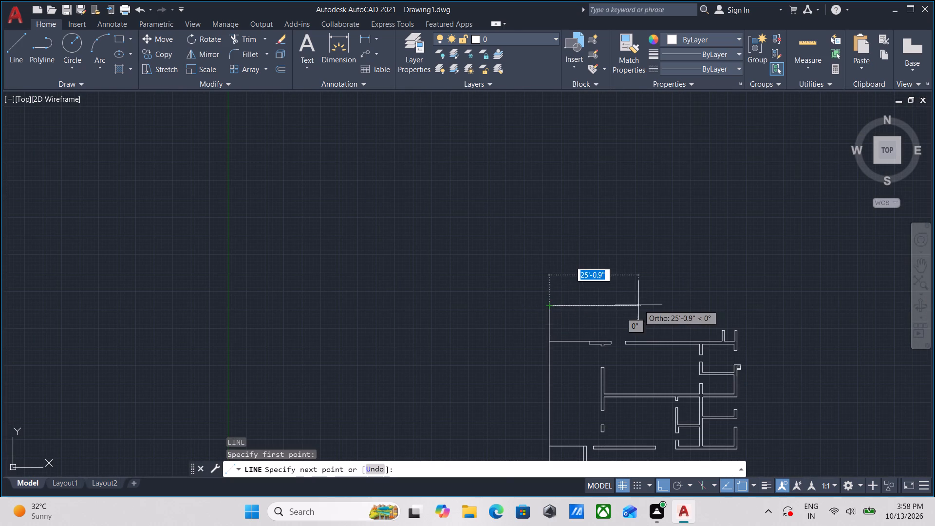
pyautogui.moveTo(638, 304); pyautogui.dragTo(508, 304, button='middle')
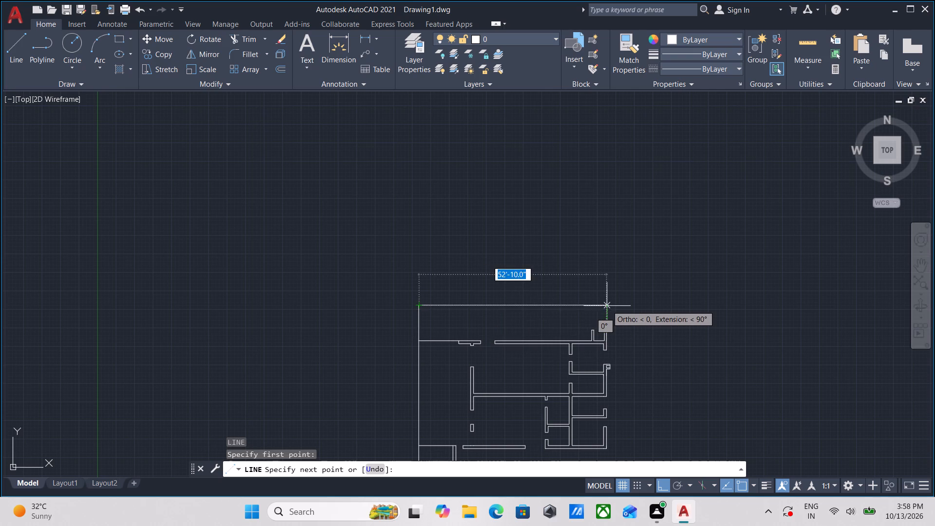
pyautogui.scroll(3, 607, 303)
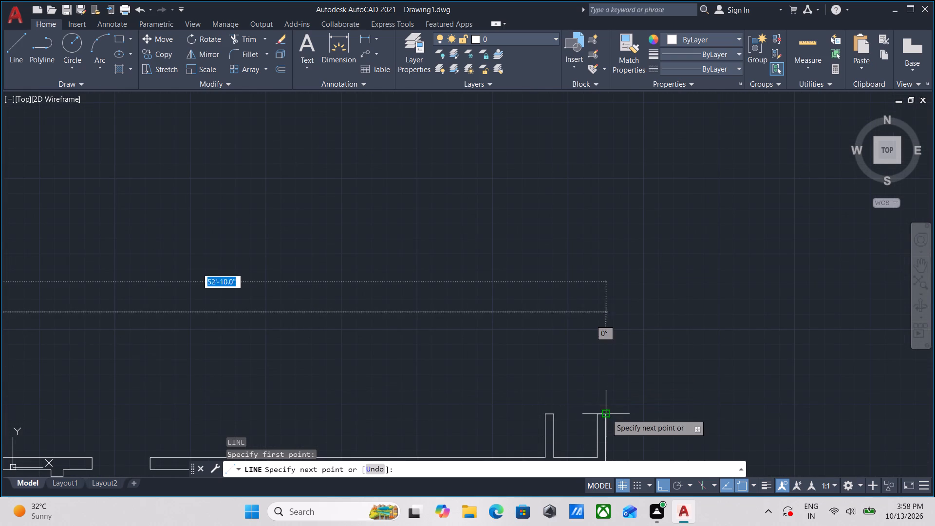
pyautogui.click(606, 312)
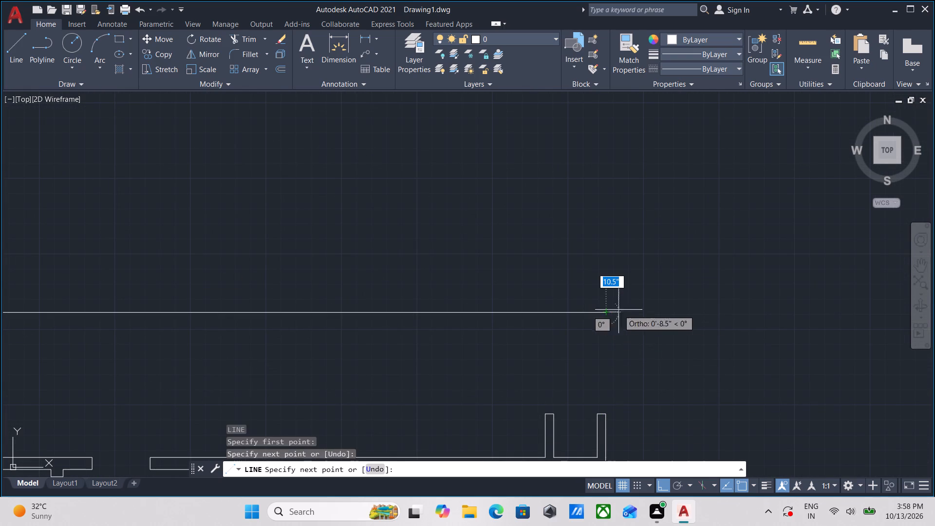
pyautogui.write("10'")
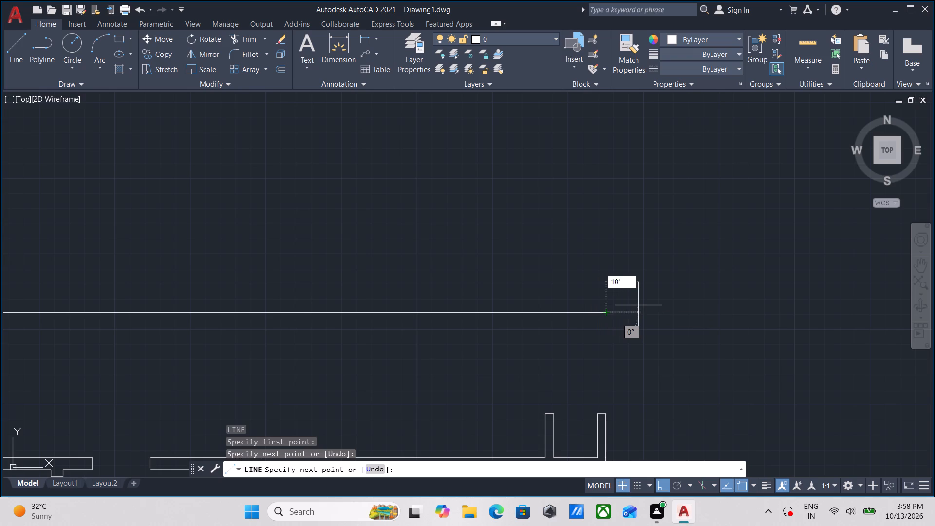
pyautogui.press('Return')
# Draw the right boundary straight down to the left line's lower-end level, and close the outline with a bottom line about 62'-10" long.
pyautogui.scroll(-2, 638, 305)
pyautogui.scroll(-1, 654, 380)
pyautogui.moveTo(654, 380); pyautogui.dragTo(575, 233, button='middle')
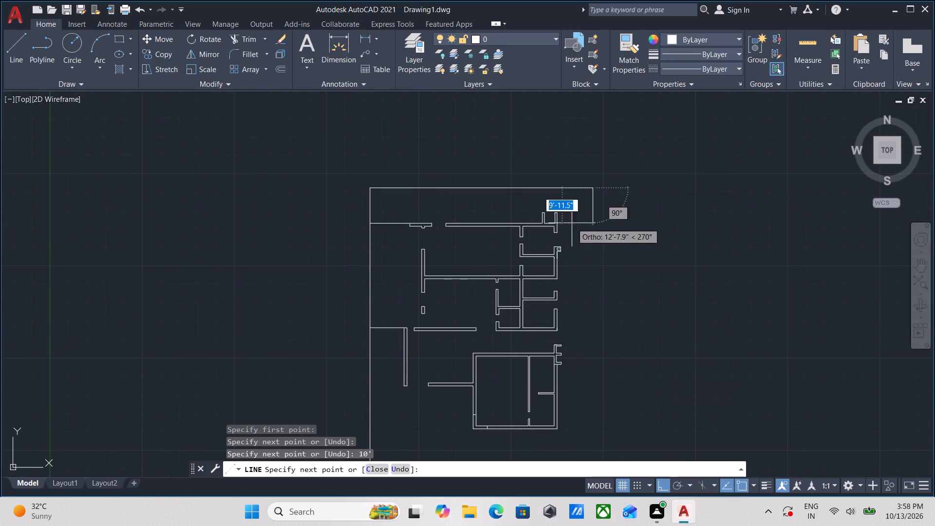
pyautogui.scroll(-1, 577, 352)
pyautogui.moveTo(577, 351); pyautogui.dragTo(586, 237, button='middle')
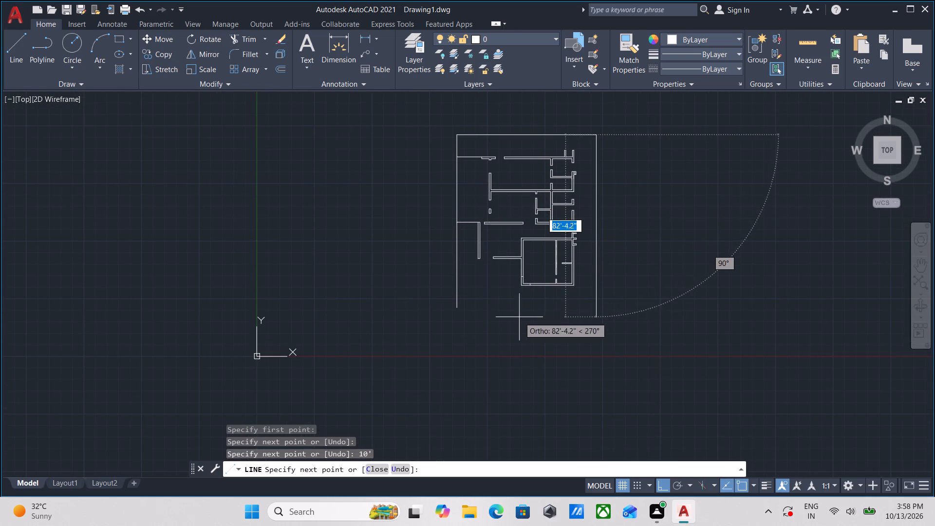
pyautogui.click(596, 306)
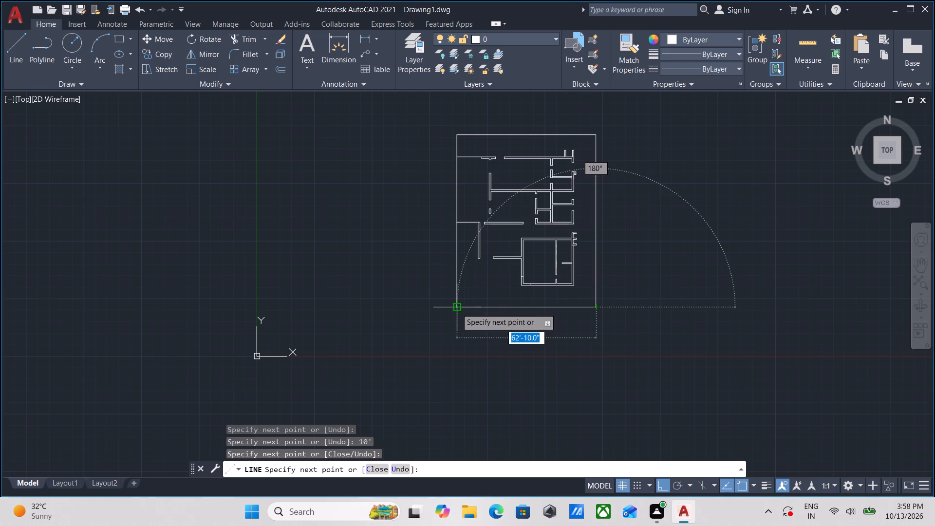
pyautogui.click(456, 308)
pyautogui.press('Escape')
# Examine the floor plan's wall layout inside the closed outer boundary.
pyautogui.scroll(2, 494, 287)
pyautogui.moveTo(479, 285); pyautogui.dragTo(466, 389, button='middle')
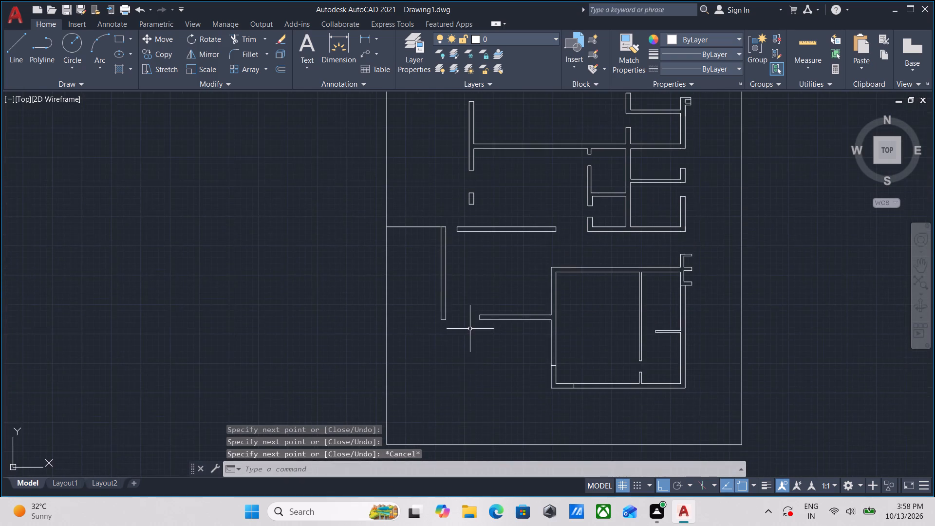
pyautogui.scroll(-1, 469, 329)
pyautogui.moveTo(469, 329); pyautogui.dragTo(460, 396, button='middle')
pyautogui.moveTo(471, 295); pyautogui.dragTo(455, 351, button='middle')
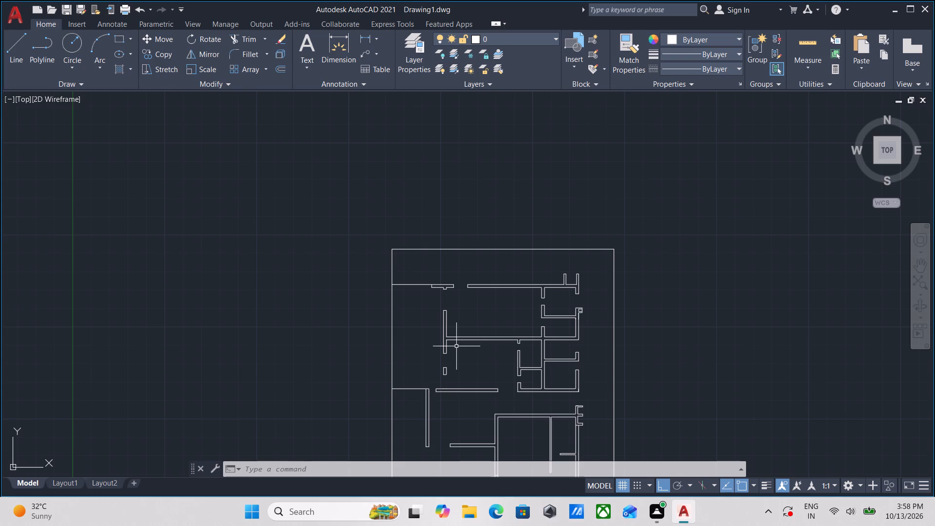
pyautogui.scroll(2, 537, 332)
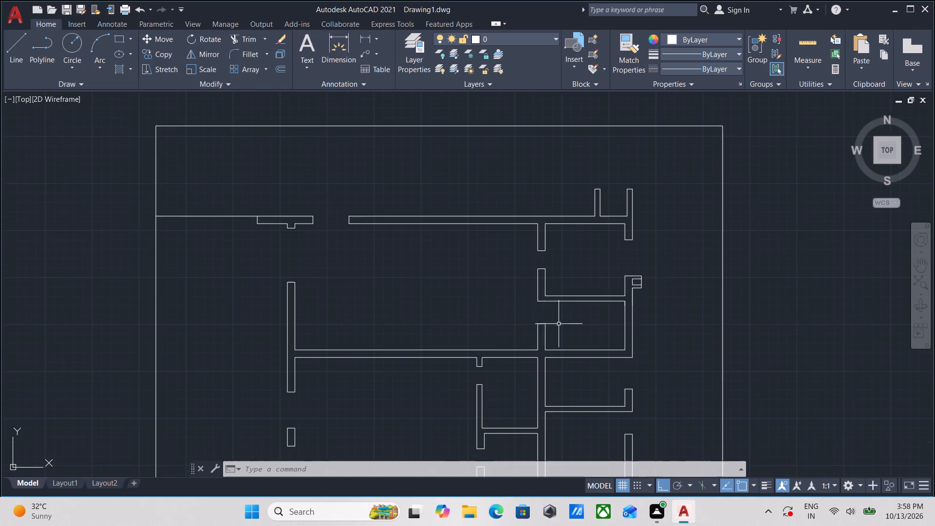
pyautogui.scroll(-1, 442, 296)
pyautogui.moveTo(449, 299); pyautogui.dragTo(556, 291, button='middle')
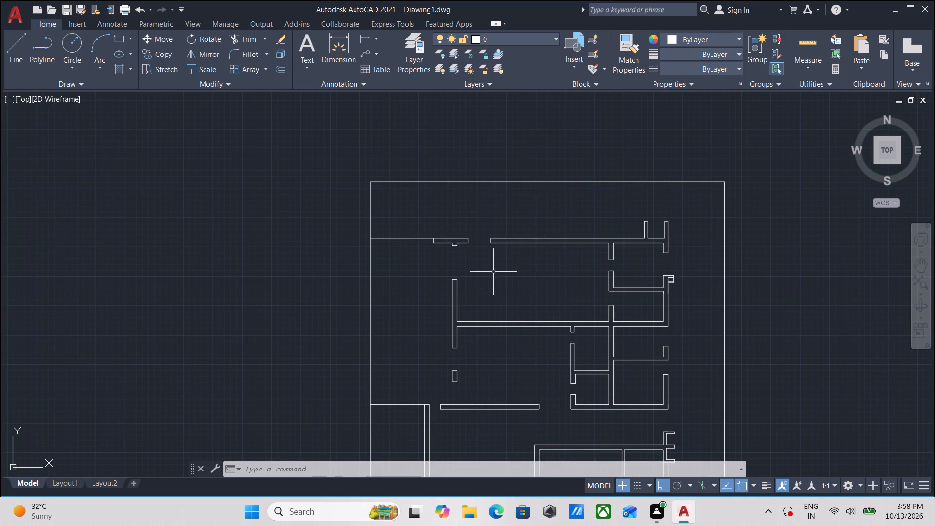
pyautogui.scroll(1, 509, 302)
pyautogui.scroll(-1, 499, 311)
pyautogui.moveTo(499, 310); pyautogui.dragTo(530, 230, button='middle')
pyautogui.scroll(-1, 530, 312)
pyautogui.moveTo(530, 312); pyautogui.dragTo(536, 244, button='middle')
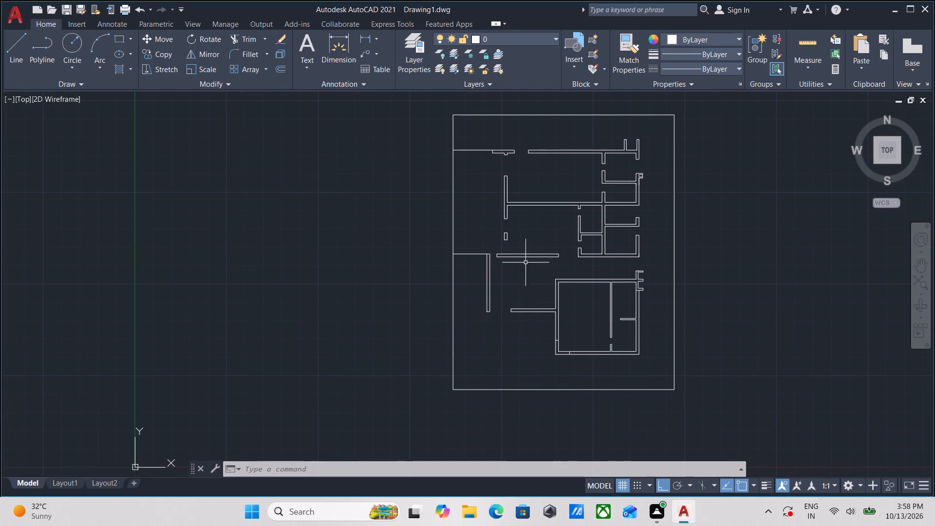
pyautogui.moveTo(529, 352); pyautogui.dragTo(546, 323, button='middle')
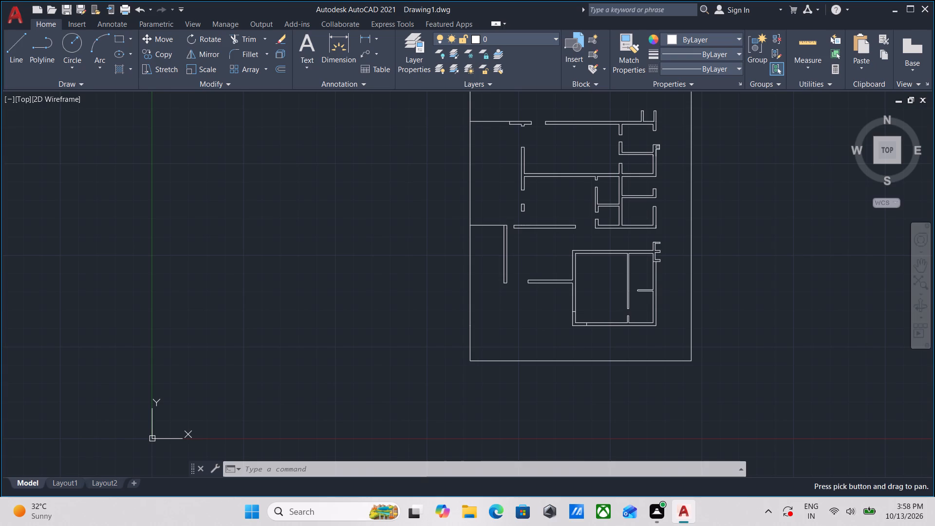
pyautogui.moveTo(498, 343); pyautogui.dragTo(533, 320, button='middle')
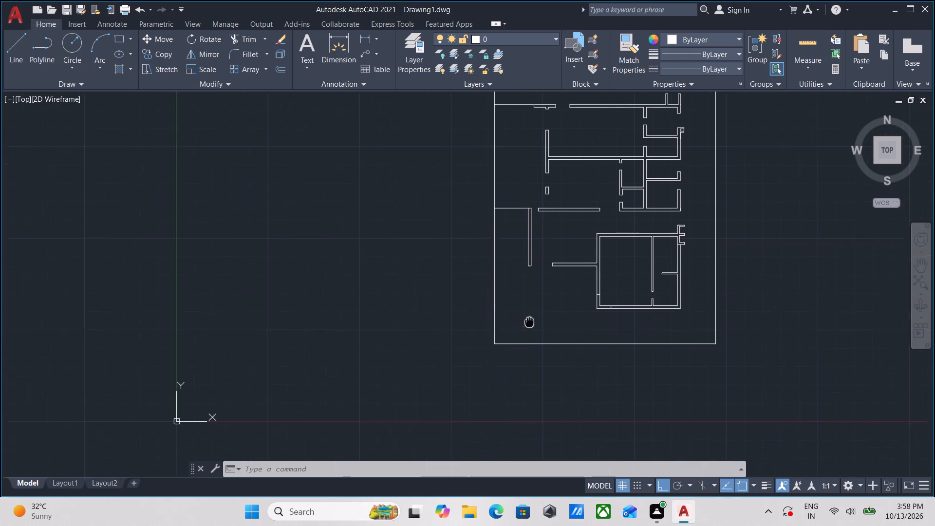
pyautogui.moveTo(533, 320); pyautogui.dragTo(536, 318, button='middle')
# Draw a short horizontal line outward from the left face of the lower-left vertical wall, slightly above its bottom end.
pyautogui.scroll(1, 532, 293)
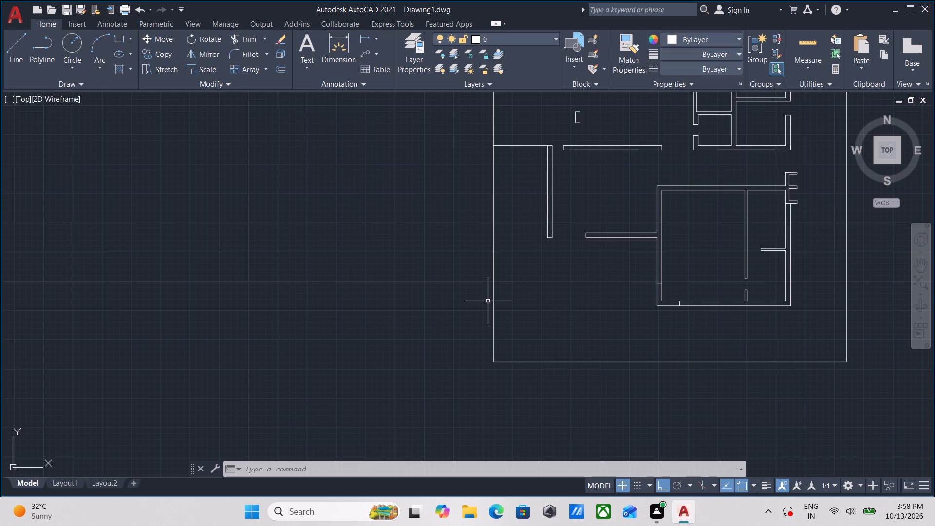
pyautogui.scroll(2, 483, 281)
pyautogui.moveTo(586, 238); pyautogui.dragTo(586, 239, button='middle')
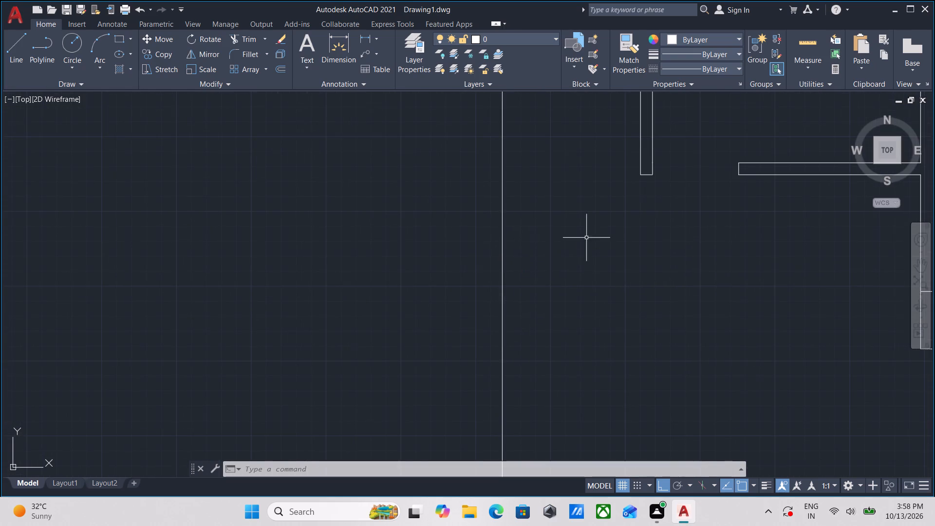
pyautogui.moveTo(586, 239); pyautogui.dragTo(559, 339, button='middle')
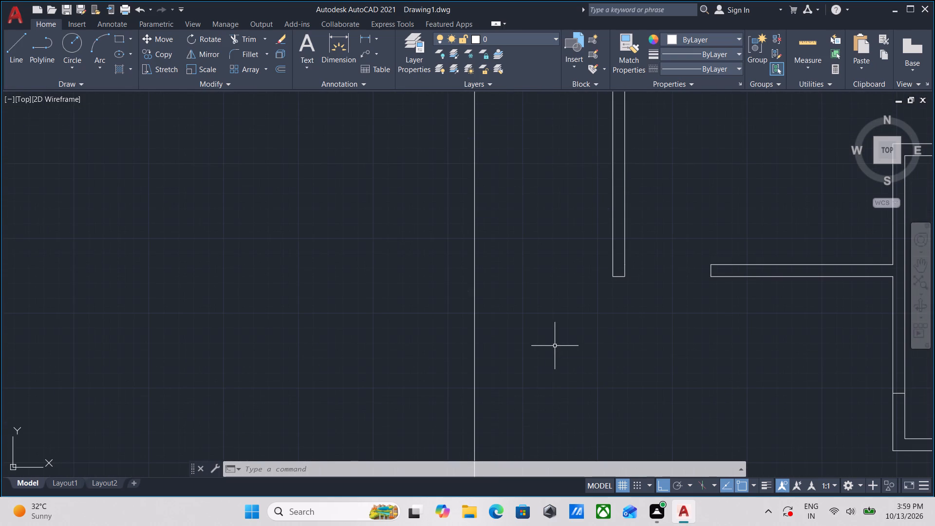
pyautogui.scroll(1, 555, 346)
pyautogui.moveTo(556, 341); pyautogui.dragTo(523, 433, button='middle')
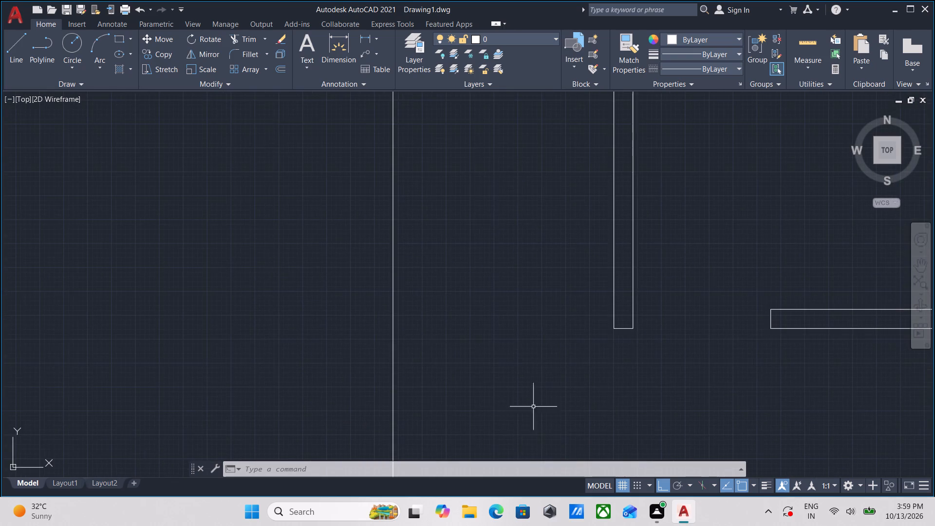
pyautogui.moveTo(533, 403); pyautogui.dragTo(516, 435, button='middle')
pyautogui.press('l')
pyautogui.press('Return')
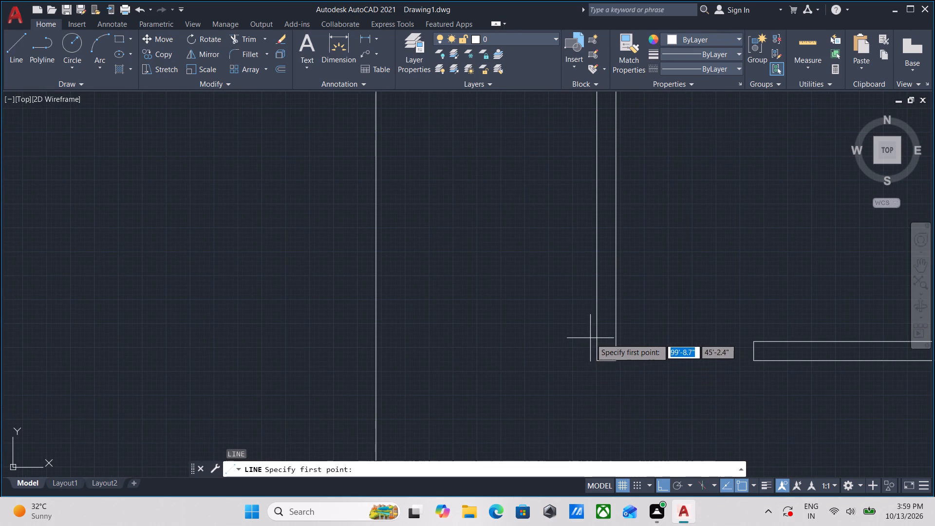
pyautogui.click(594, 338)
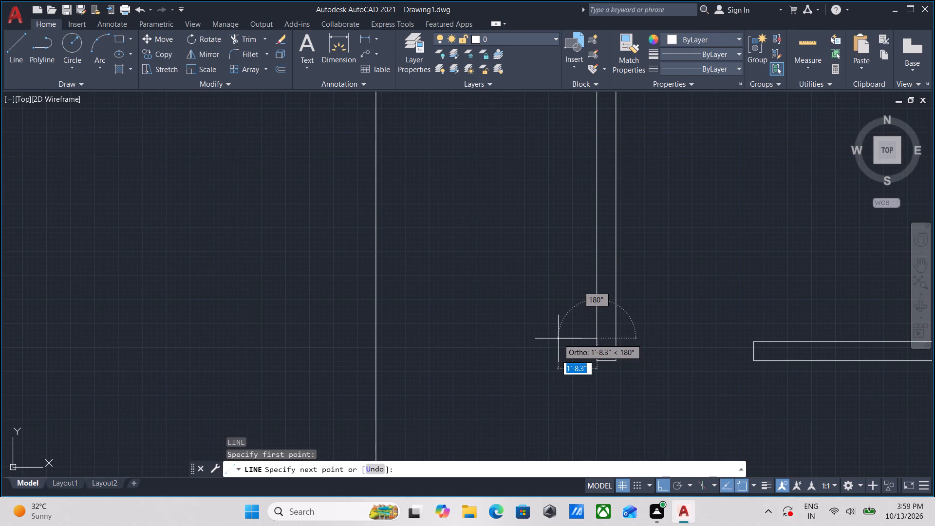
pyautogui.click(564, 338)
pyautogui.scroll(2, 564, 338)
pyautogui.press('Escape')
# Offset the short horizontal line upward in succession by 6", 2' and 4", each time from the newest copy.
pyautogui.click(586, 347)
pyautogui.click(570, 319)
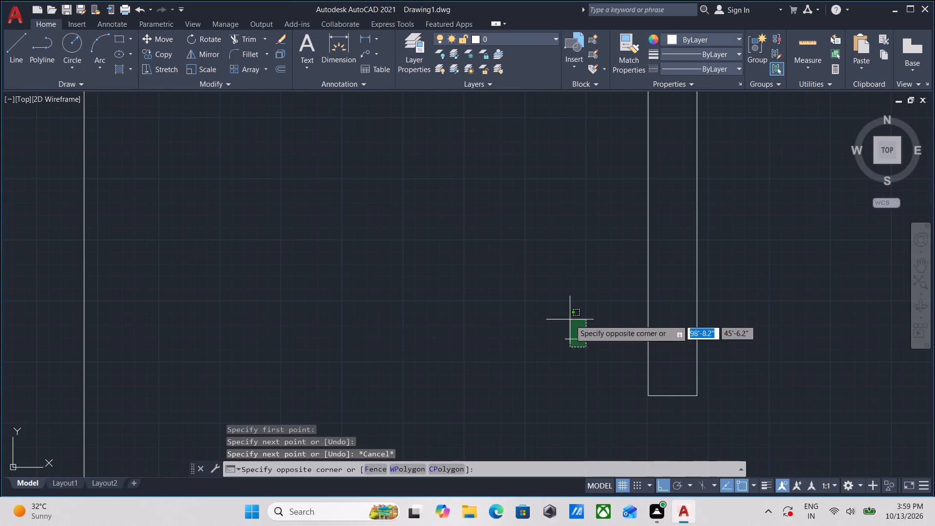
pyautogui.press('o')
pyautogui.press('Return')
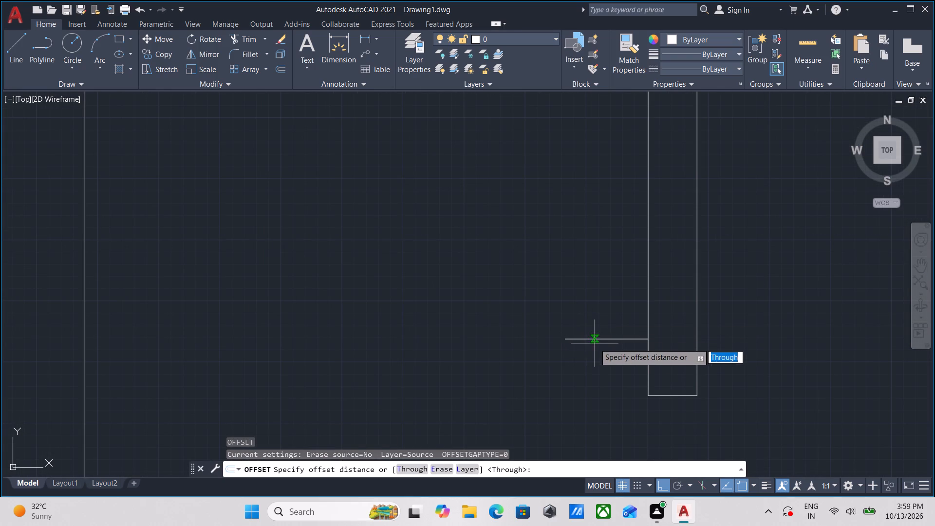
pyautogui.click(595, 343)
pyautogui.click(591, 313)
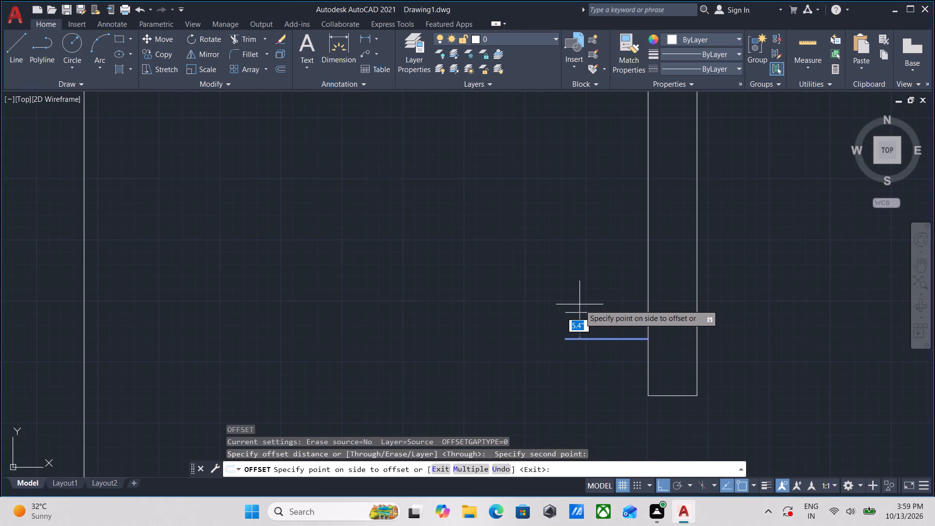
pyautogui.press('6')
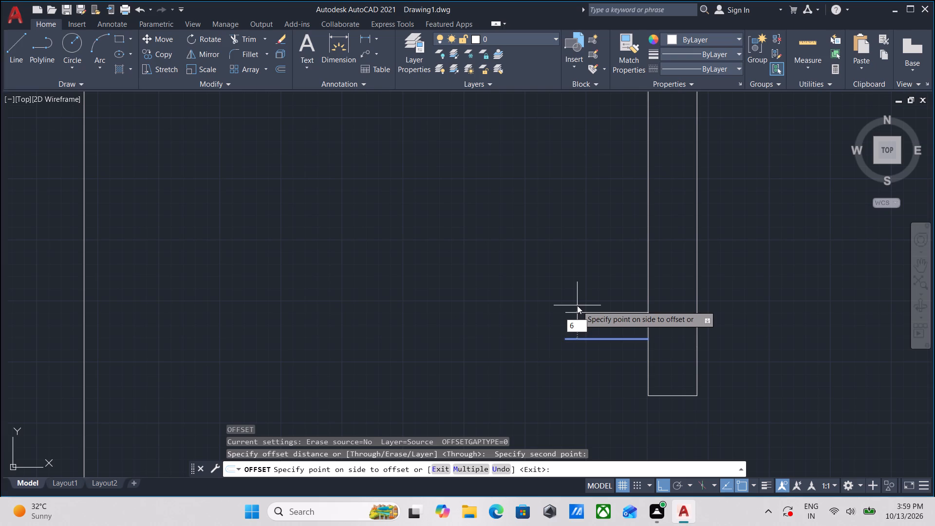
pyautogui.press('Return')
pyautogui.click(582, 310)
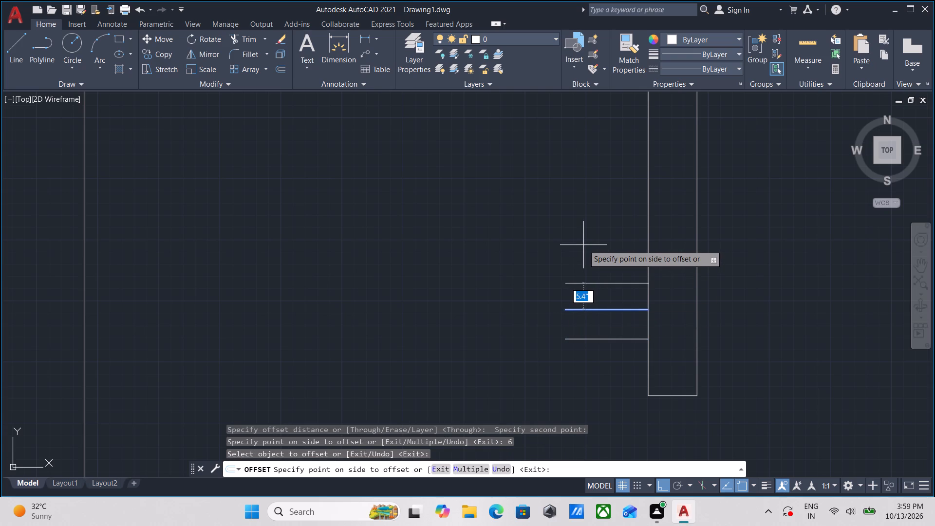
pyautogui.write("2'")
pyautogui.press('Return')
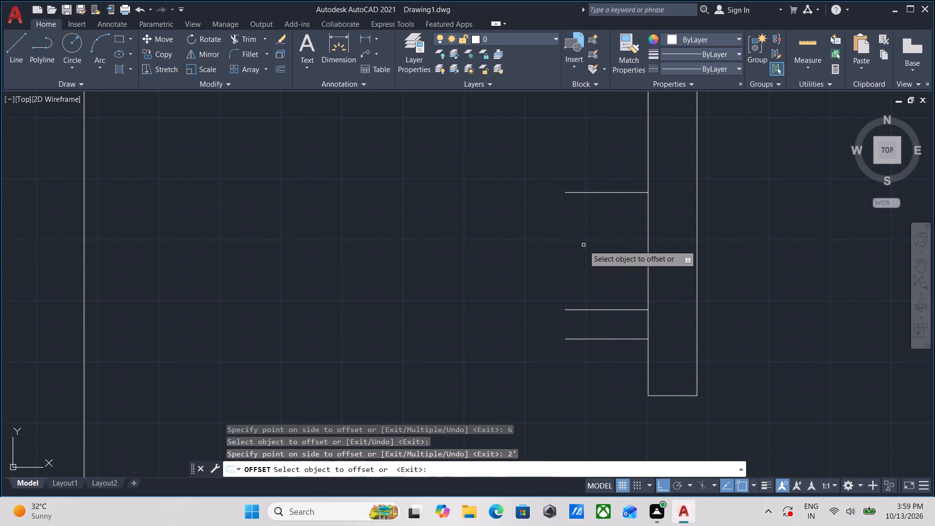
pyautogui.moveTo(567, 252); pyautogui.dragTo(486, 387, button='middle')
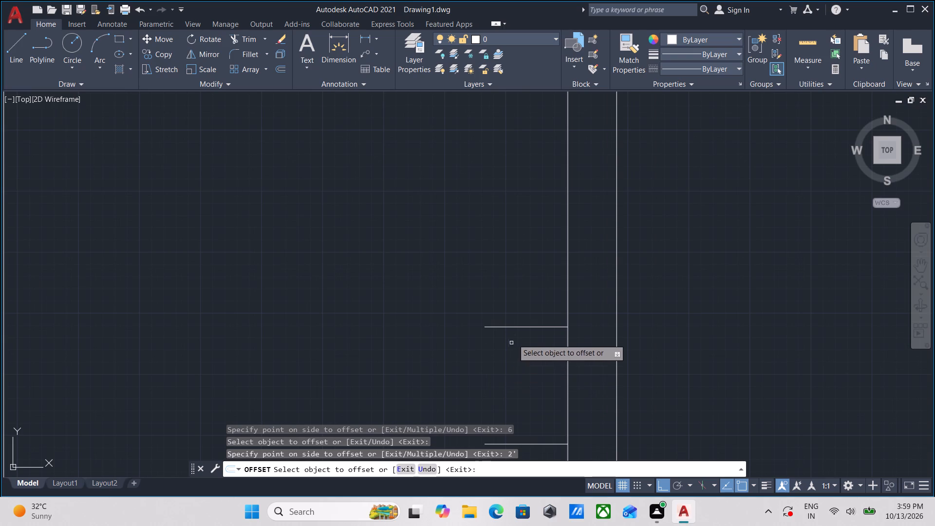
pyautogui.click(515, 327)
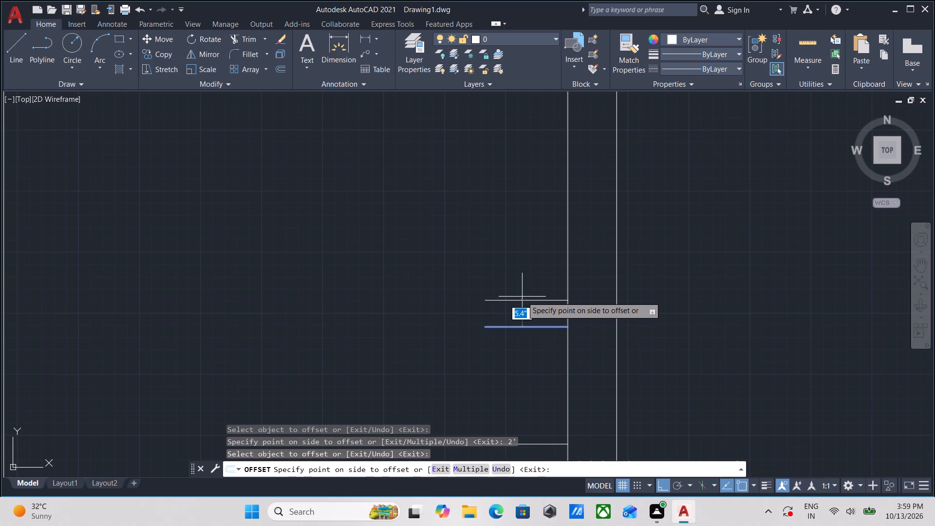
pyautogui.press('4')
pyautogui.press('Return')
pyautogui.scroll(-3, 523, 297)
pyautogui.scroll(3, 529, 345)
pyautogui.press('Escape')
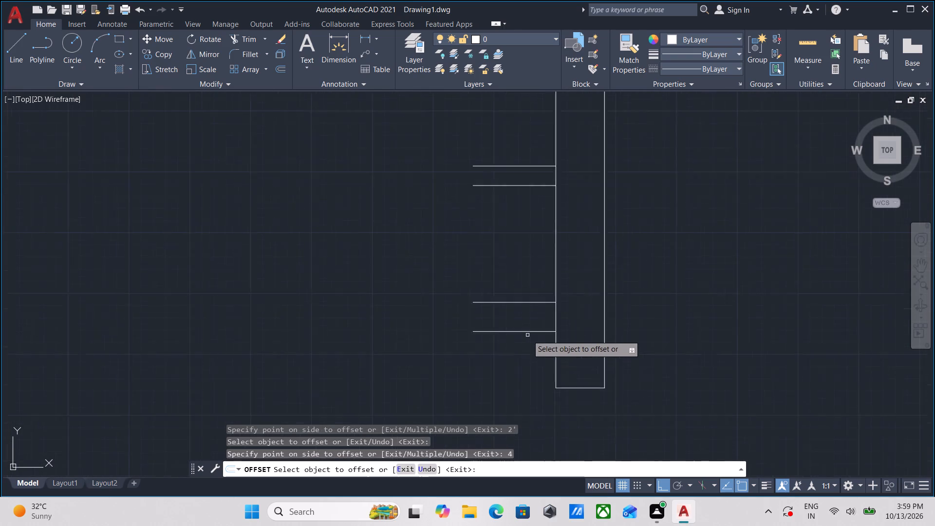
# Erase the second-lowest of the short horizontal lines beside the lower-left vertical wall.
pyautogui.scroll(1, 527, 335)
pyautogui.click(531, 300)
pyautogui.click(512, 268)
pyautogui.rightClick(509, 268)
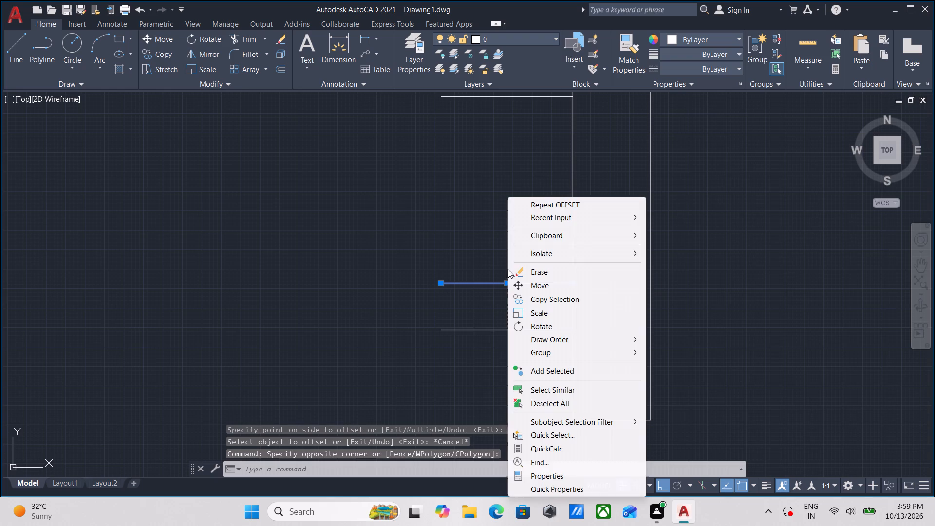
pyautogui.click(528, 273)
# Offset the lowest short horizontal line beside the lower-left wall upward by 4".
pyautogui.moveTo(525, 356); pyautogui.dragTo(521, 346)
pyautogui.click(501, 312)
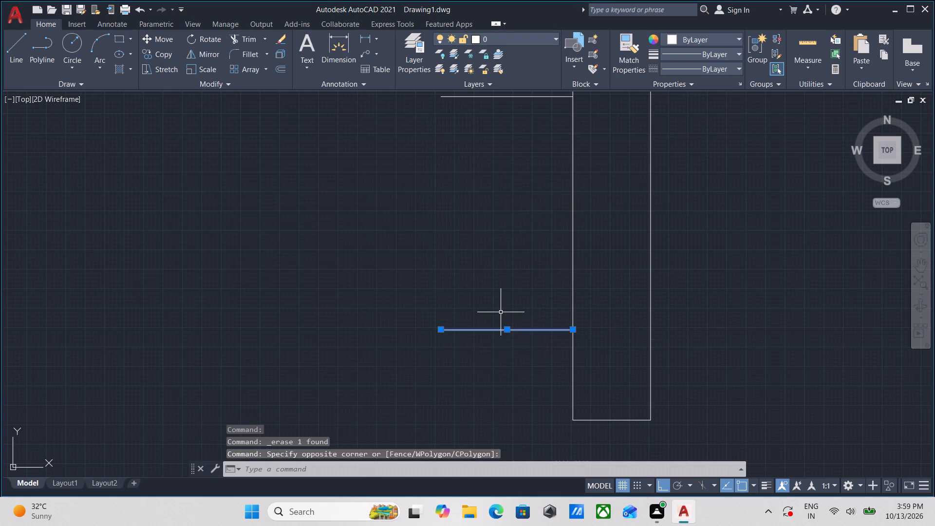
pyautogui.press('o')
pyautogui.press('Return')
pyautogui.click(519, 329)
pyautogui.click(521, 296)
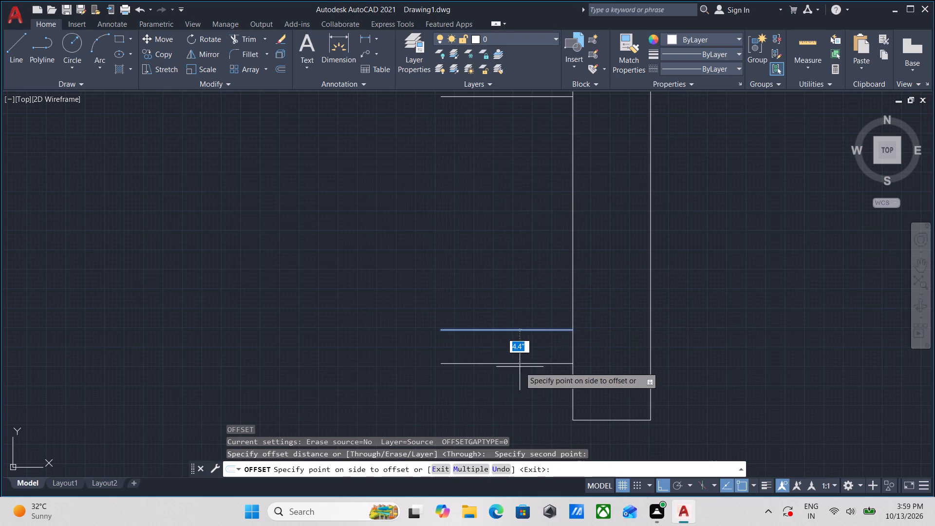
pyautogui.press('4')
pyautogui.press('Return')
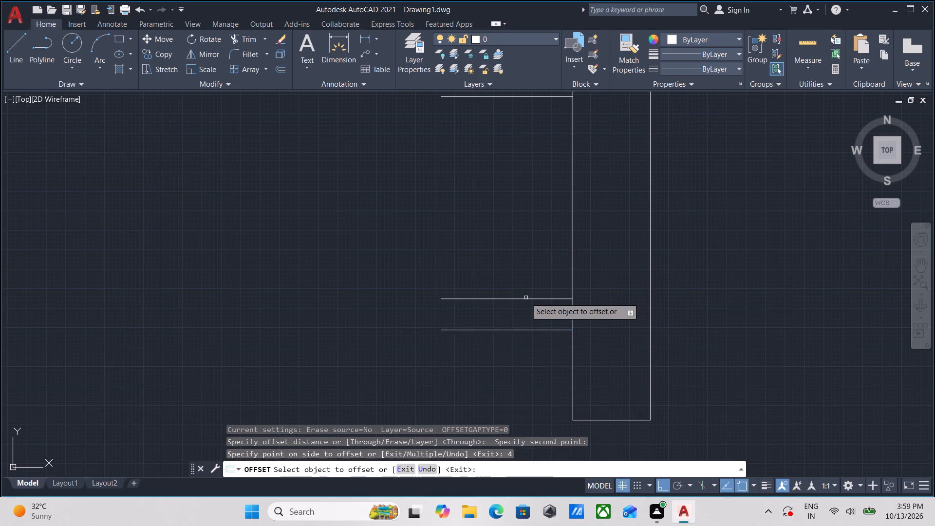
pyautogui.scroll(-1, 526, 298)
pyautogui.moveTo(526, 298); pyautogui.dragTo(521, 315, button='middle')
pyautogui.press('Escape')
pyautogui.moveTo(494, 287); pyautogui.dragTo(492, 297, button='middle')
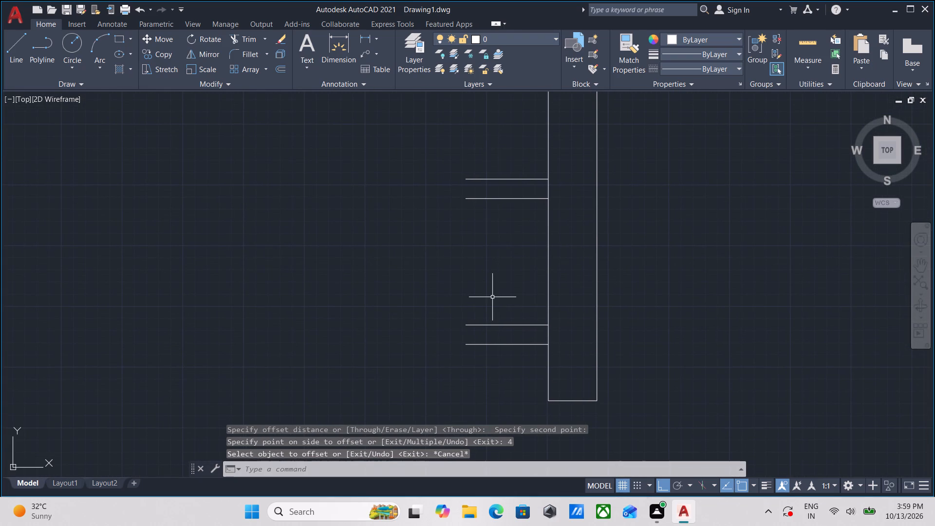
# Close the outer end of the lower pair of short horizontal lines with a vertical line.
pyautogui.press('l')
pyautogui.press('Return')
pyautogui.scroll(2, 489, 333)
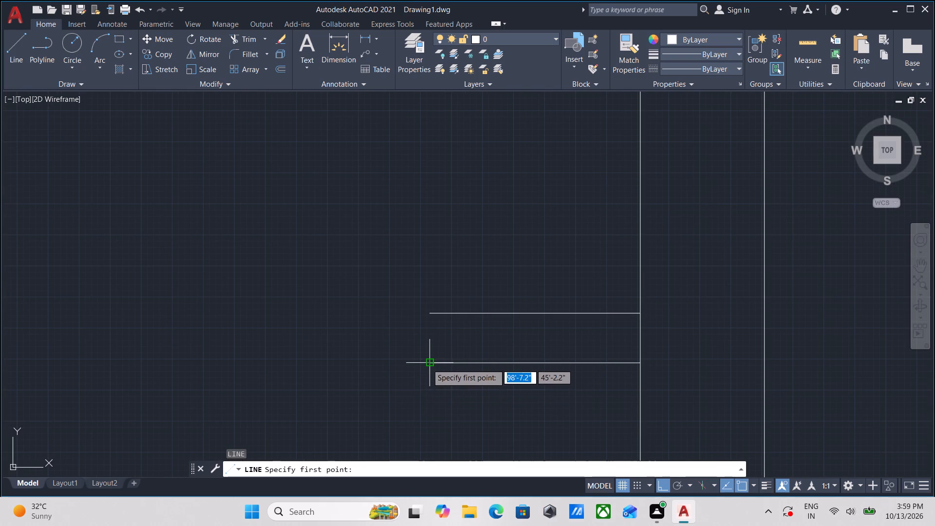
pyautogui.click(427, 364)
pyautogui.click(429, 314)
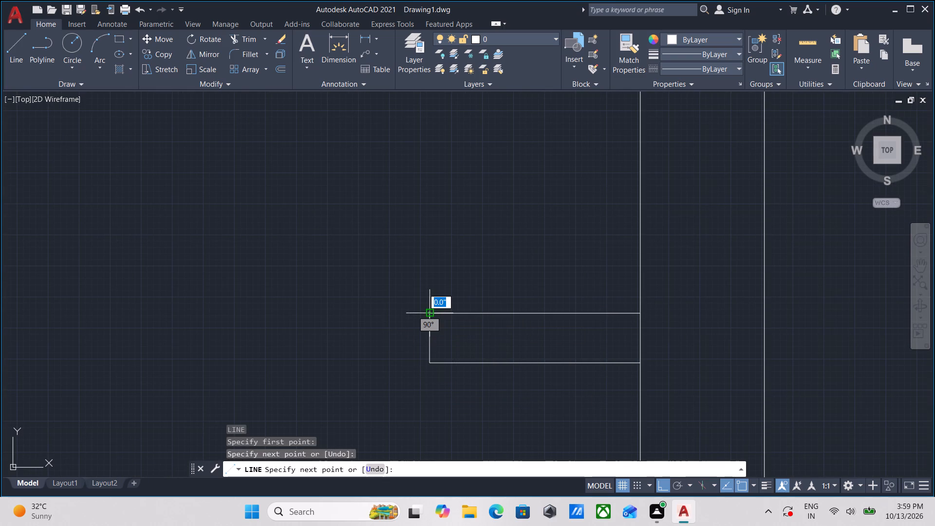
pyautogui.press('Escape')
# Close the outer end of the upper pair of short horizontal lines with a vertical line.
pyautogui.scroll(-1, 434, 310)
pyautogui.moveTo(434, 312); pyautogui.dragTo(432, 394, button='middle')
pyautogui.moveTo(439, 317); pyautogui.dragTo(445, 371, button='middle')
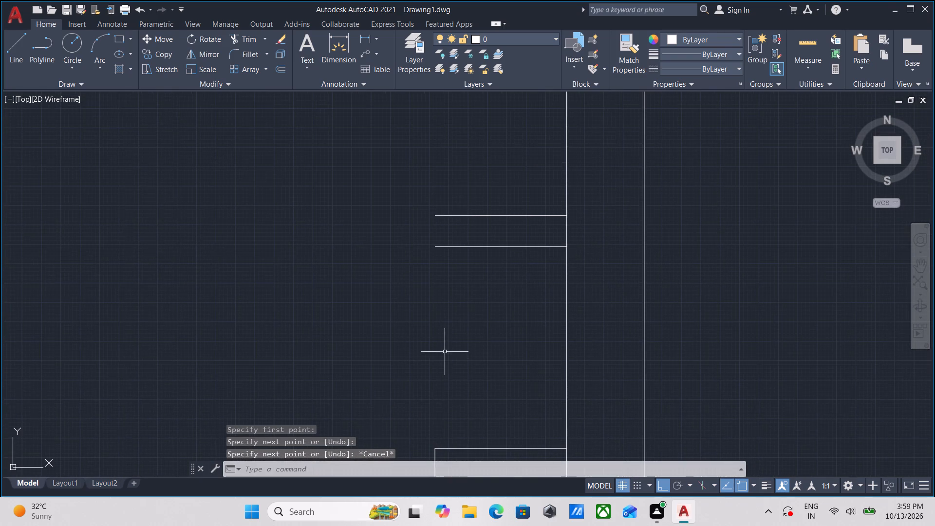
pyautogui.moveTo(445, 350); pyautogui.dragTo(441, 371, button='middle')
pyautogui.press('l')
pyautogui.press('Return')
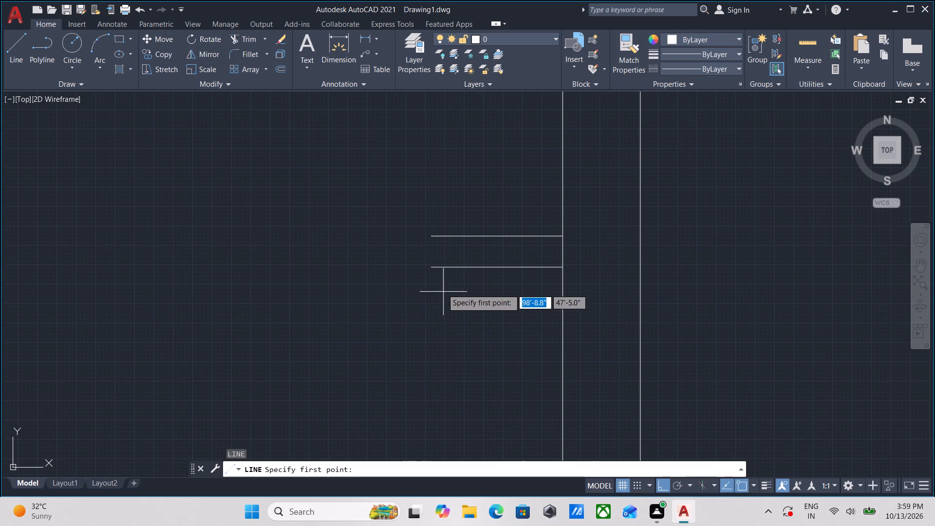
pyautogui.click(432, 270)
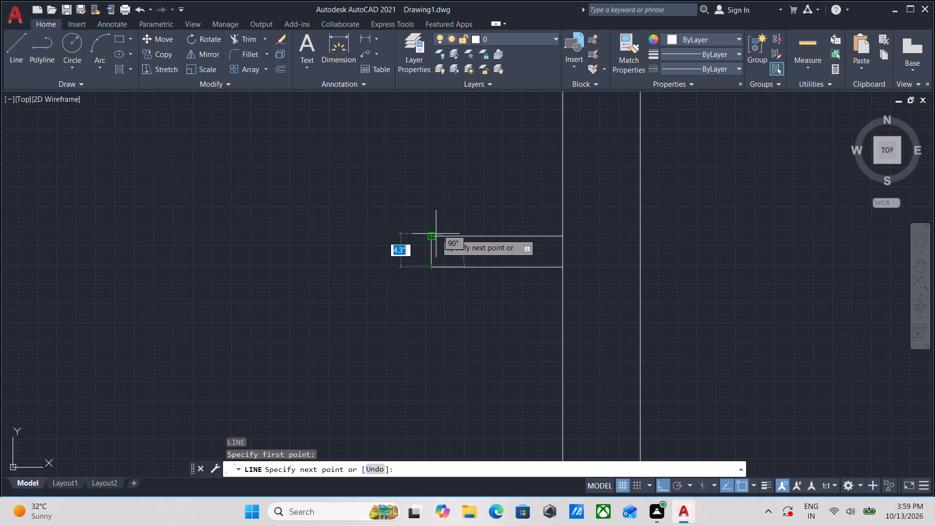
pyautogui.click(434, 234)
pyautogui.press('Escape')
# Trim the wall's left face line between the two lines of the upper stub.
pyautogui.scroll(-3, 440, 238)
pyautogui.scroll(-1, 498, 281)
pyautogui.moveTo(491, 283); pyautogui.dragTo(462, 319, button='middle')
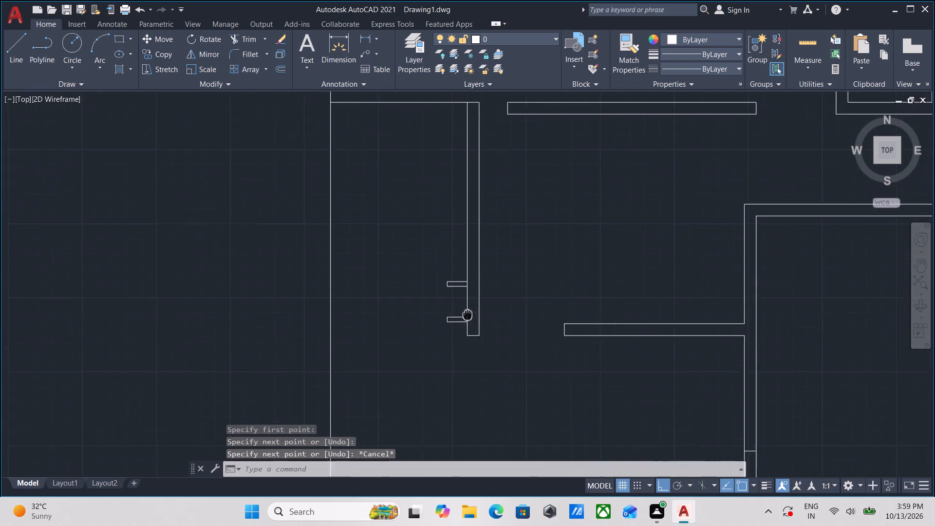
pyautogui.moveTo(462, 319); pyautogui.dragTo(459, 320, button='middle')
pyautogui.scroll(3, 457, 304)
pyautogui.moveTo(457, 304); pyautogui.dragTo(466, 331, button='middle')
pyautogui.write('TR')
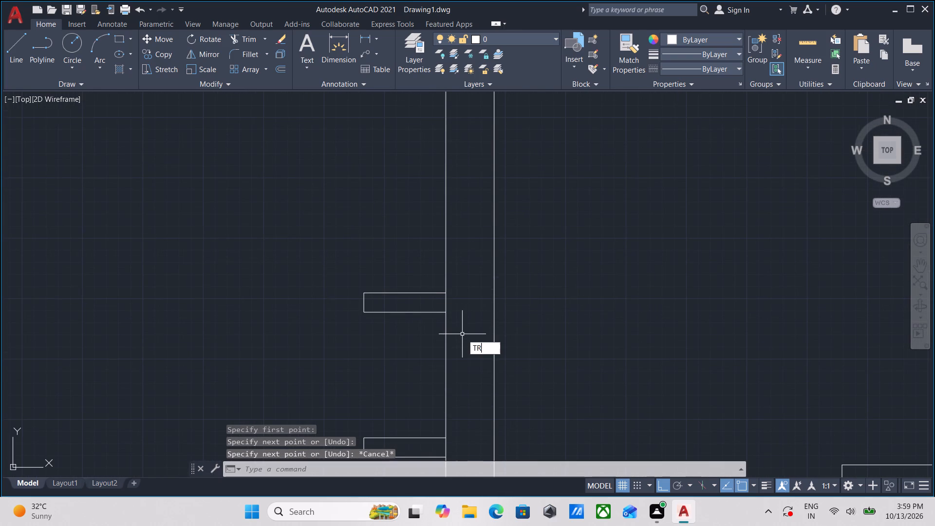
pyautogui.press('Return')
pyautogui.scroll(2, 462, 329)
pyautogui.click(410, 272)
pyautogui.click(433, 266)
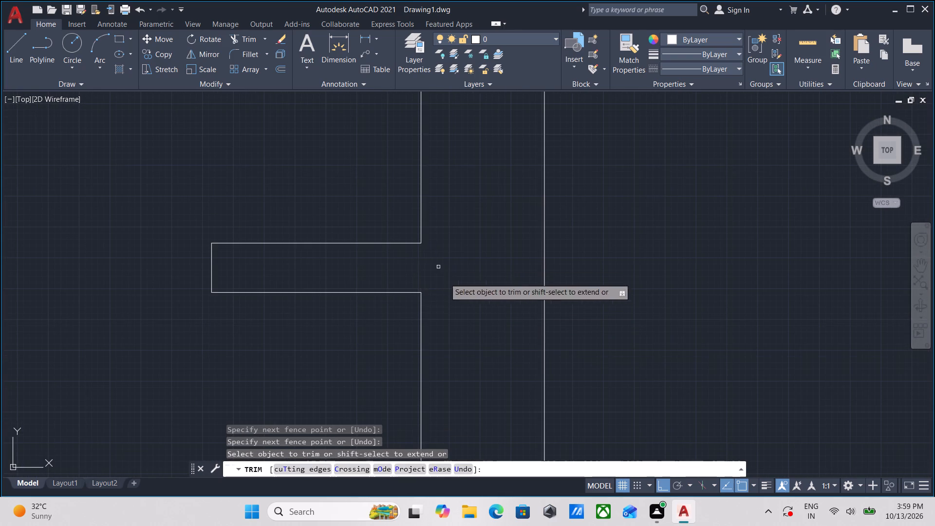
# Trim the wall's left face line between the two lines of the lower stub.
pyautogui.scroll(-1, 449, 345)
pyautogui.moveTo(449, 346); pyautogui.dragTo(476, 219, button='middle')
pyautogui.moveTo(477, 352); pyautogui.dragTo(490, 285, button='middle')
pyautogui.click(449, 336)
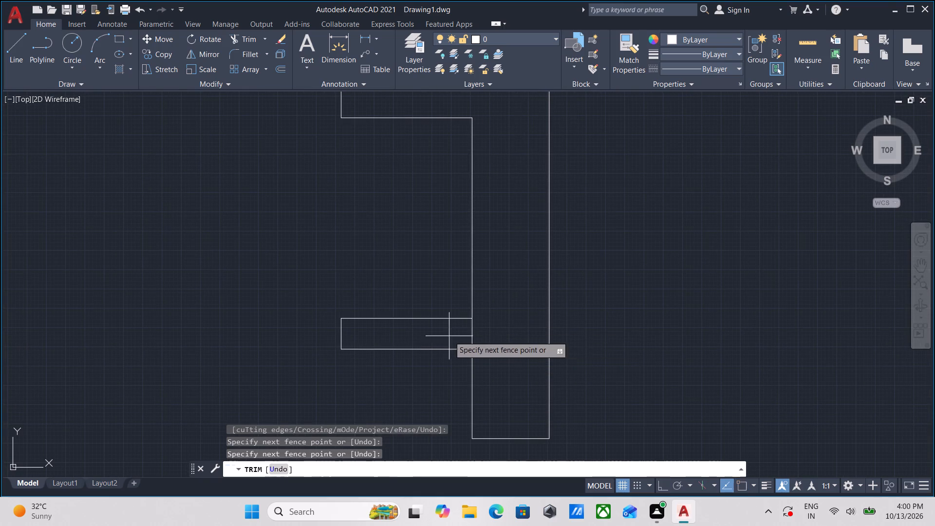
pyautogui.click(495, 331)
pyautogui.press('Escape')
# Examine the whole floor plan, including the bottom room's corner, the upper rooms and the outer boundary.
pyautogui.scroll(-5, 496, 328)
pyautogui.moveTo(527, 287); pyautogui.dragTo(425, 315, button='middle')
pyautogui.scroll(-2, 465, 305)
pyautogui.moveTo(465, 305); pyautogui.dragTo(466, 258, button='middle')
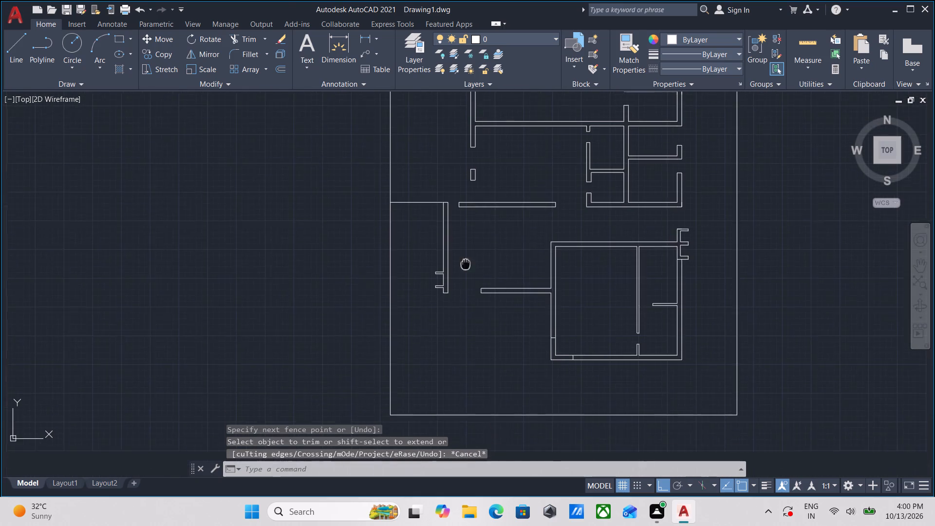
pyautogui.moveTo(466, 258); pyautogui.dragTo(466, 254, button='middle')
pyautogui.moveTo(497, 339); pyautogui.dragTo(446, 315, button='middle')
pyautogui.moveTo(380, 310); pyautogui.dragTo(360, 362, button='middle')
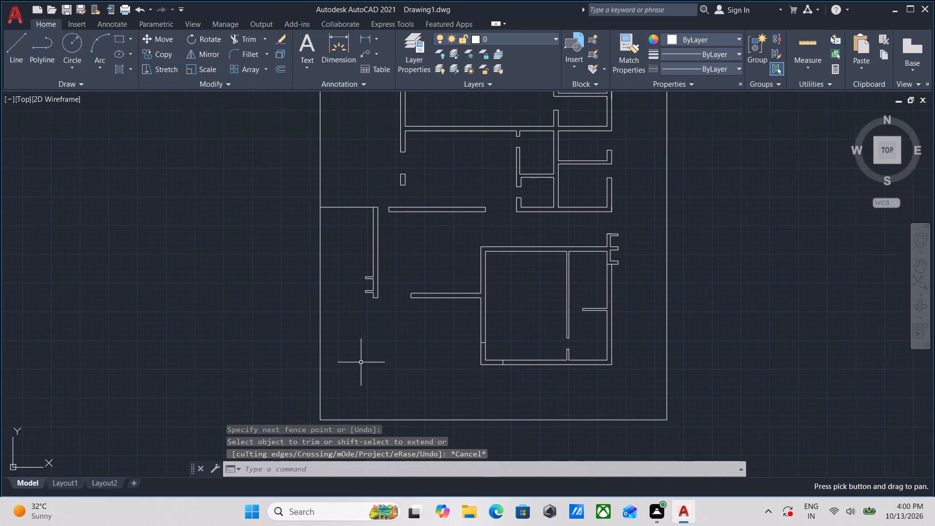
pyautogui.scroll(1, 462, 379)
pyautogui.moveTo(431, 382); pyautogui.dragTo(359, 370, button='middle')
pyautogui.scroll(3, 416, 359)
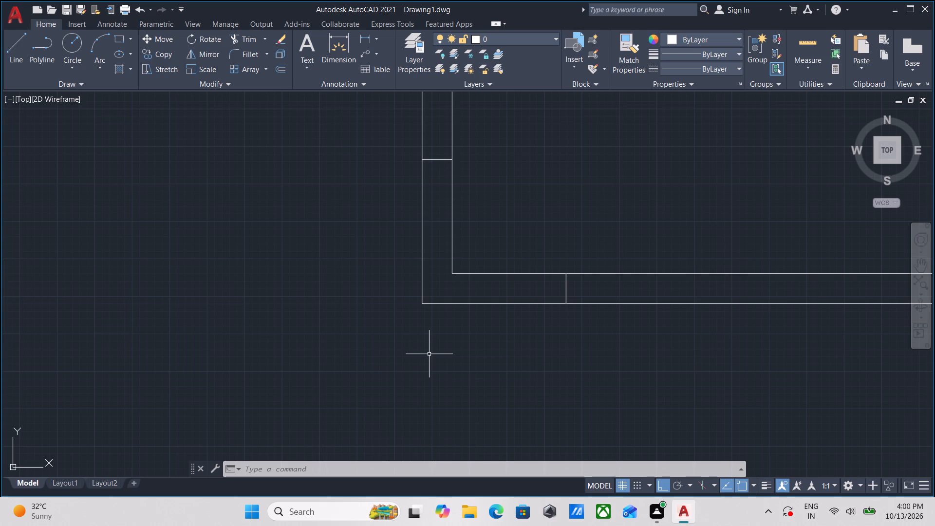
pyautogui.scroll(-1, 429, 354)
pyautogui.moveTo(429, 354); pyautogui.dragTo(429, 395, button='middle')
pyautogui.scroll(-1, 466, 285)
pyautogui.moveTo(466, 285); pyautogui.dragTo(467, 292, button='middle')
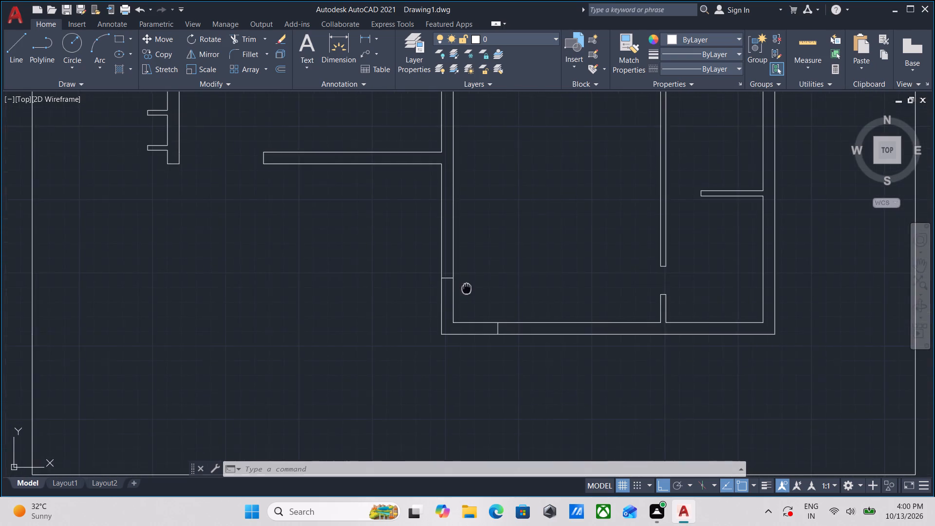
pyautogui.moveTo(467, 292); pyautogui.dragTo(461, 343, button='middle')
pyautogui.scroll(-1, 480, 282)
pyautogui.moveTo(480, 282); pyautogui.dragTo(450, 405, button='middle')
pyautogui.scroll(-1, 463, 383)
pyautogui.moveTo(463, 383); pyautogui.dragTo(474, 343, button='middle')
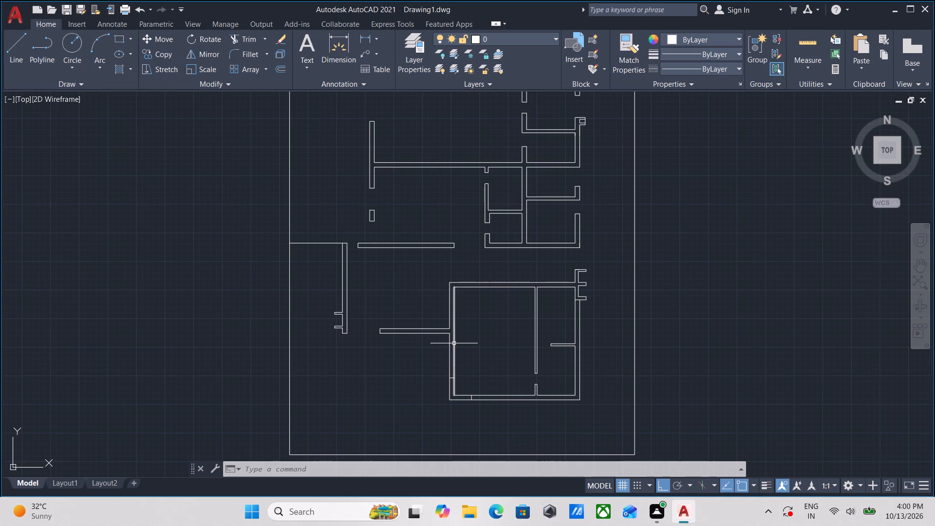
pyautogui.moveTo(440, 197); pyautogui.dragTo(419, 251, button='middle')
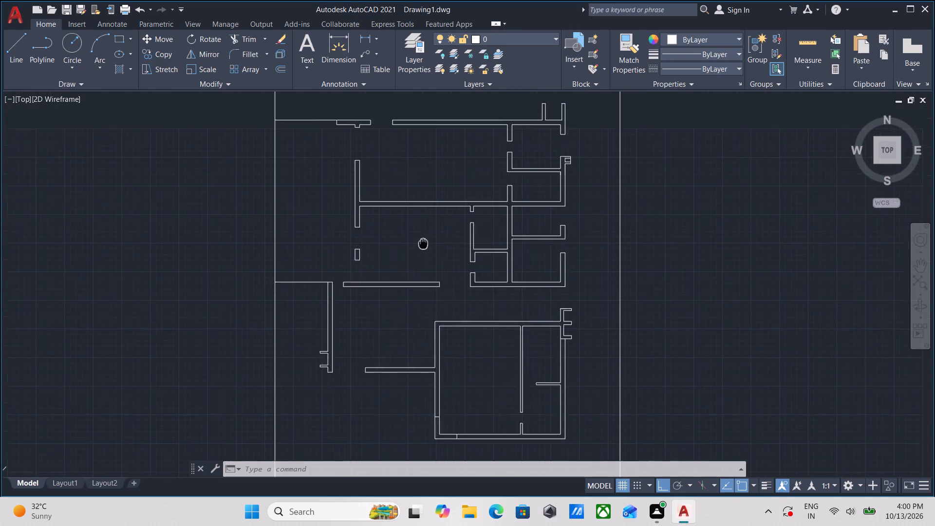
pyautogui.moveTo(419, 251); pyautogui.dragTo(416, 256, button='middle')
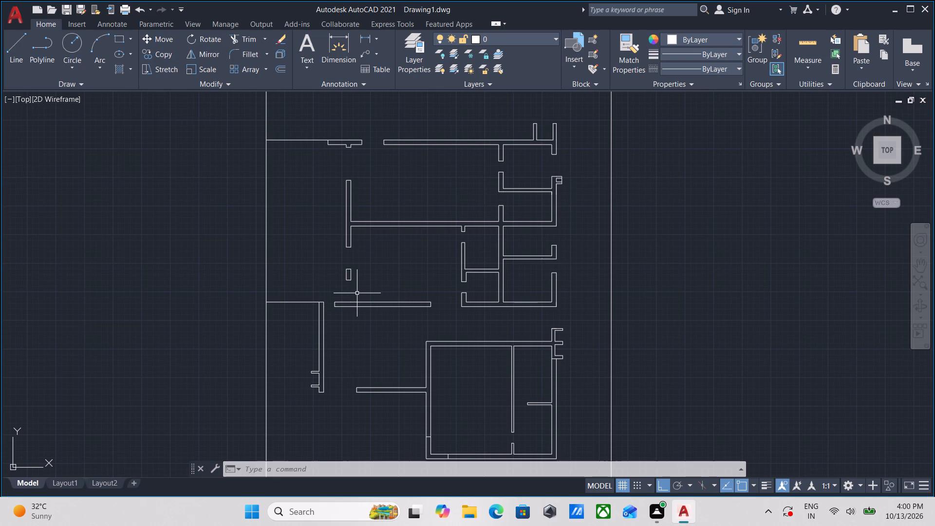
pyautogui.scroll(1, 369, 276)
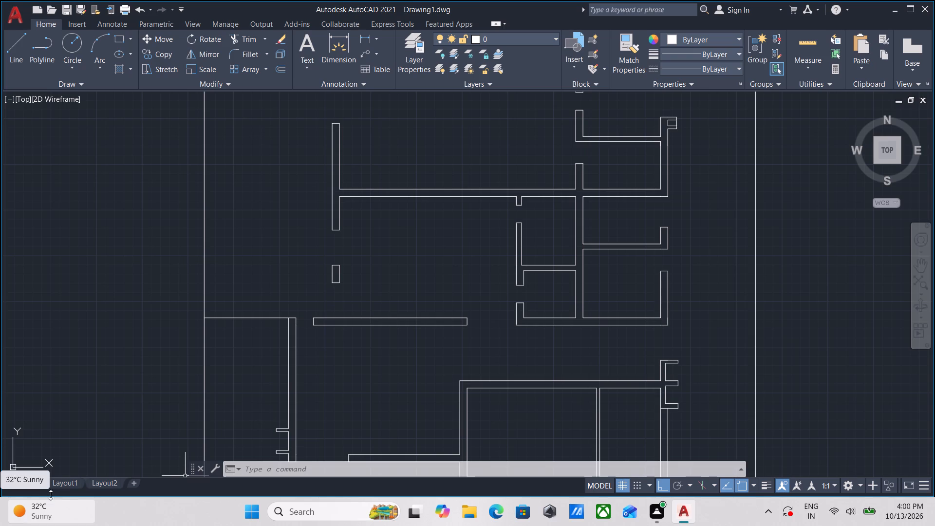
pyautogui.scroll(-1, 50, 525)
pyautogui.scroll(-1, 498, 283)
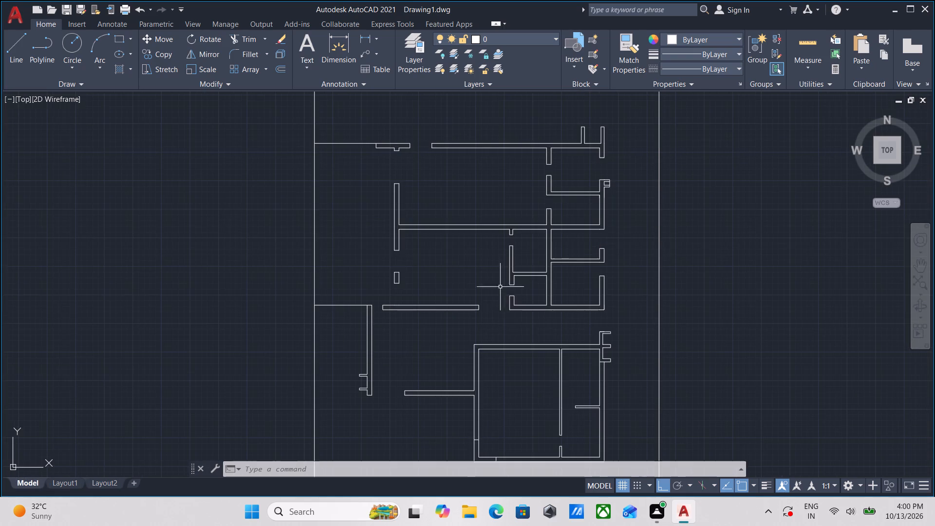
pyautogui.moveTo(512, 342); pyautogui.dragTo(611, 322, button='middle')
pyautogui.moveTo(528, 260); pyautogui.dragTo(531, 341, button='middle')
pyautogui.scroll(2, 489, 290)
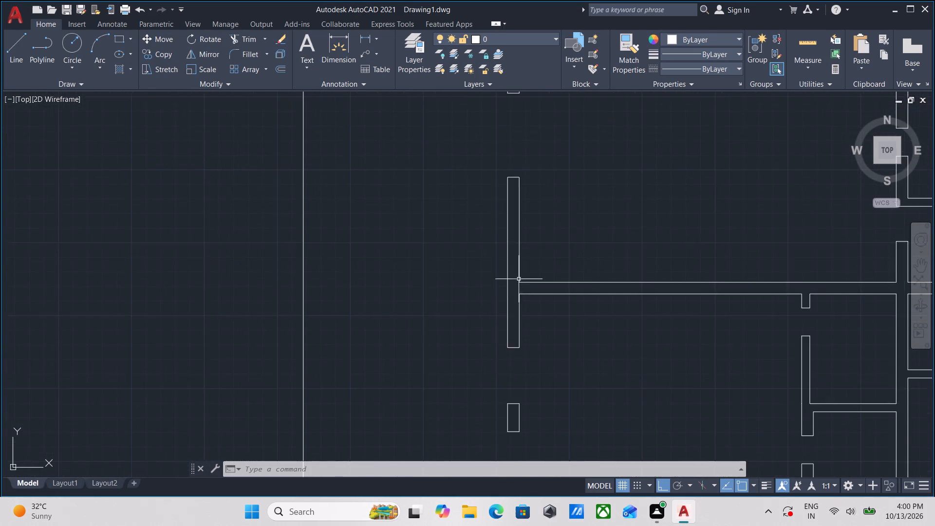
pyautogui.scroll(-2, 580, 268)
pyautogui.moveTo(581, 268); pyautogui.dragTo(477, 284, button='middle')
pyautogui.moveTo(554, 240); pyautogui.dragTo(509, 265, button='middle')
pyautogui.moveTo(555, 246); pyautogui.dragTo(466, 235, button='middle')
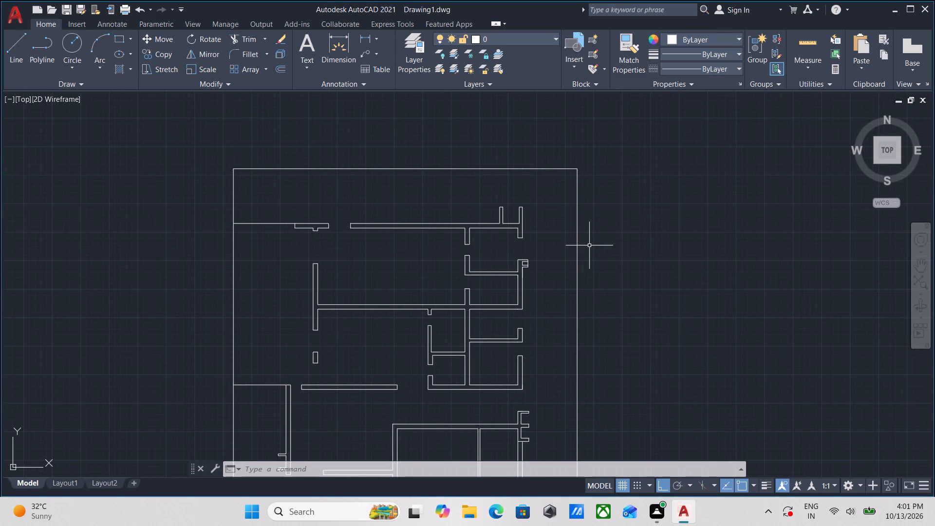
pyautogui.scroll(-1, 589, 245)
pyautogui.moveTo(589, 245); pyautogui.dragTo(603, 219, button='middle')
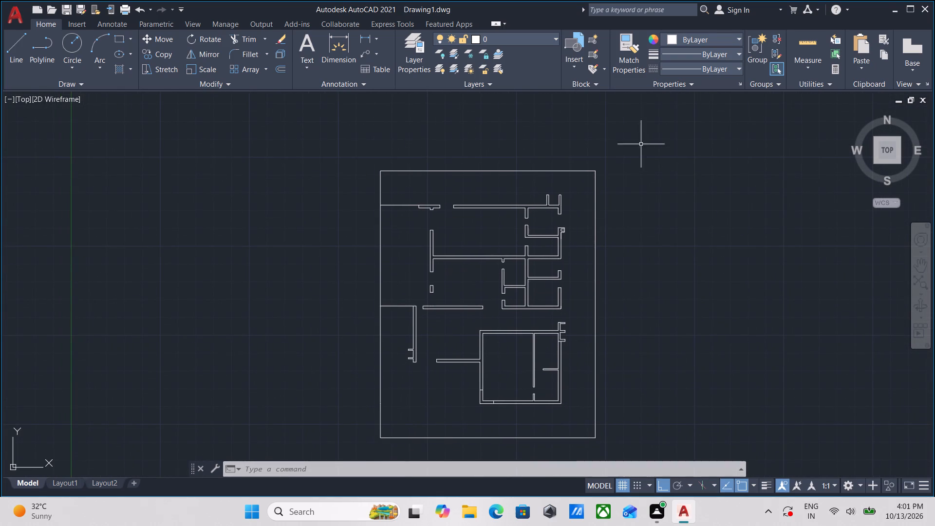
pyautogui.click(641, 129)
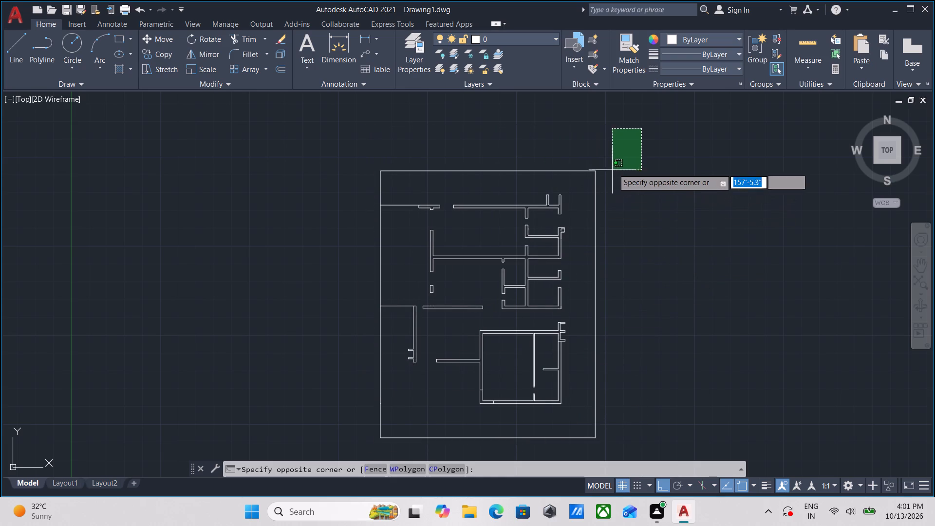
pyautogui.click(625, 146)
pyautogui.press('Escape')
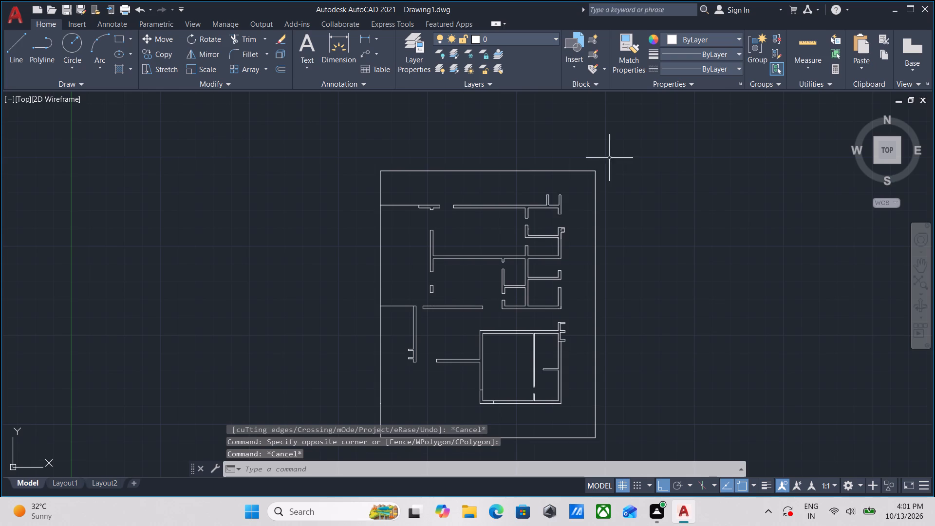
# Set the lineweight of the wall lines inside the outer boundary to 0.25 mm, selecting them with one crossing window.
pyautogui.click(580, 182)
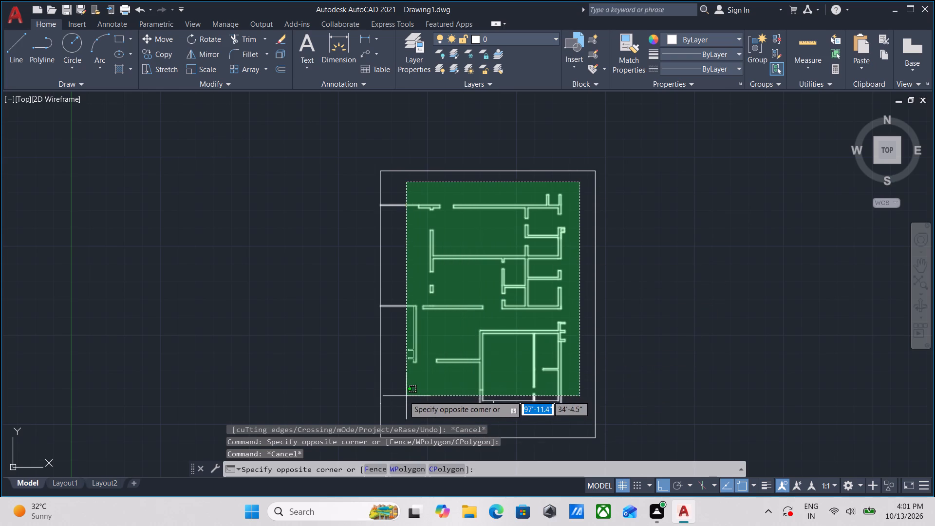
pyautogui.click(396, 398)
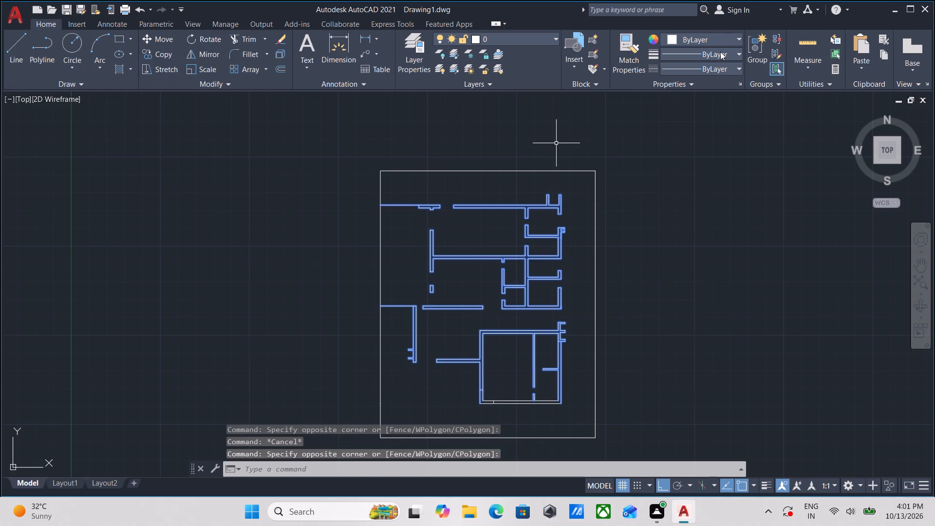
pyautogui.click(720, 52)
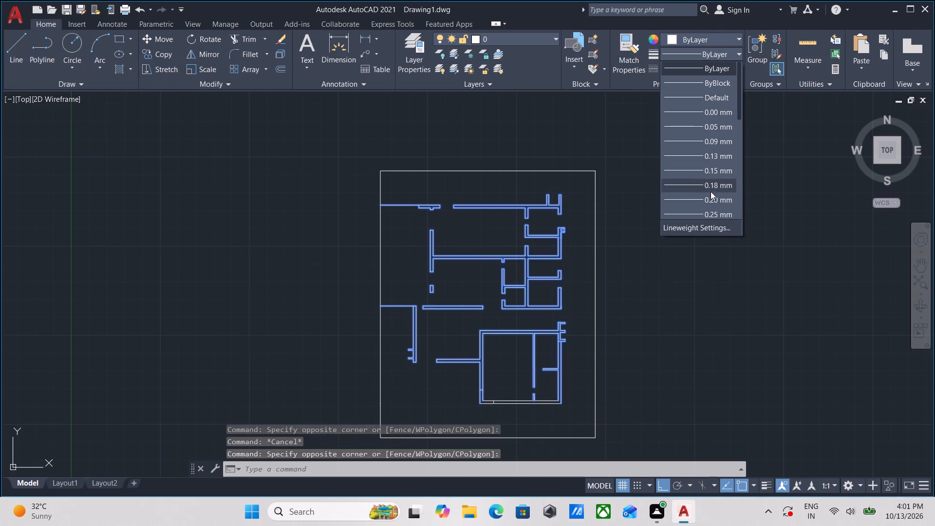
pyautogui.click(706, 170)
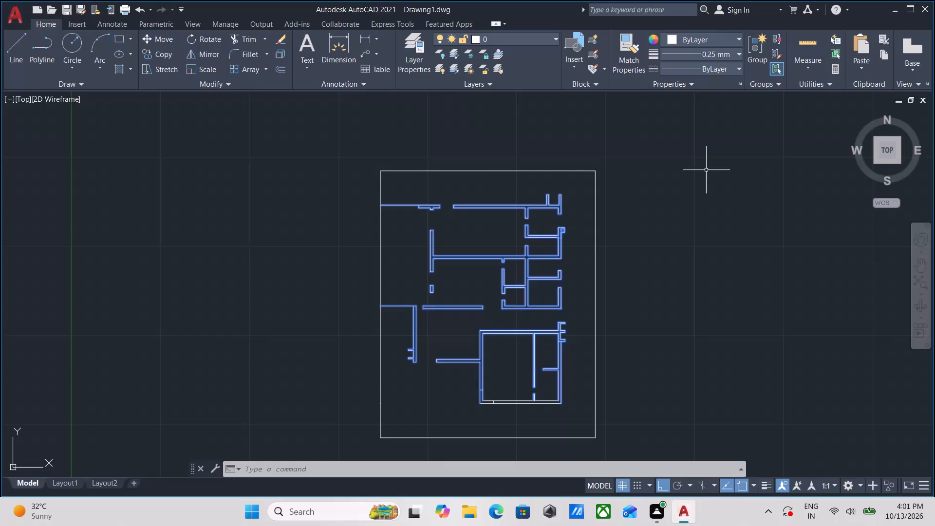
# Create a new layer named WALLS in the layer properties.
pyautogui.scroll(1, 540, 204)
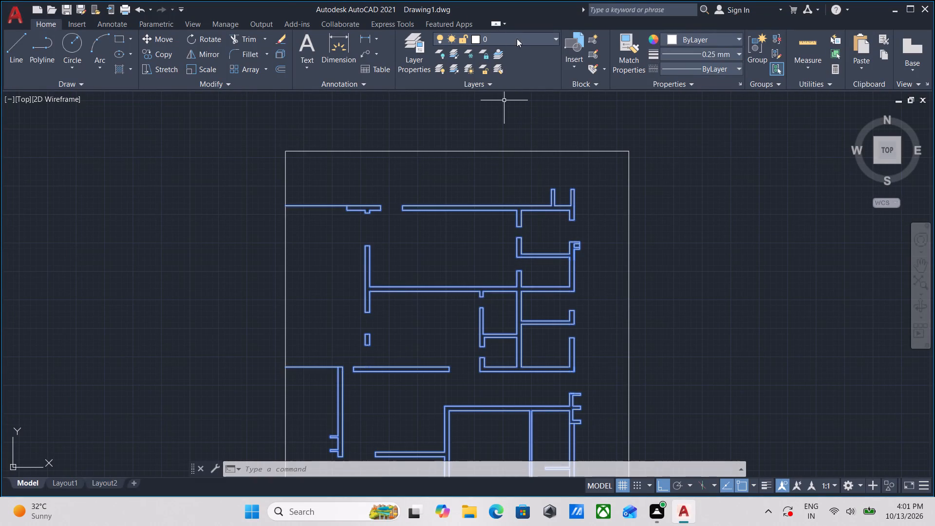
pyautogui.click(409, 34)
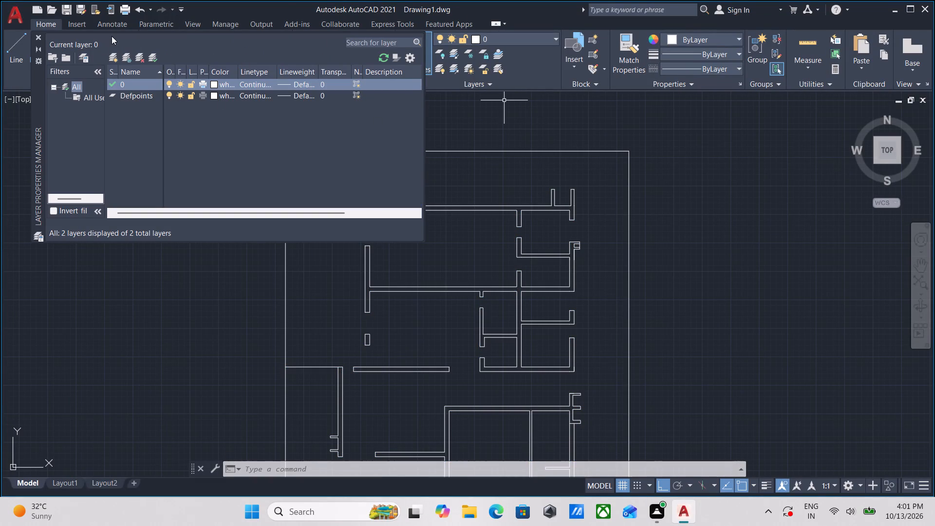
pyautogui.click(114, 55)
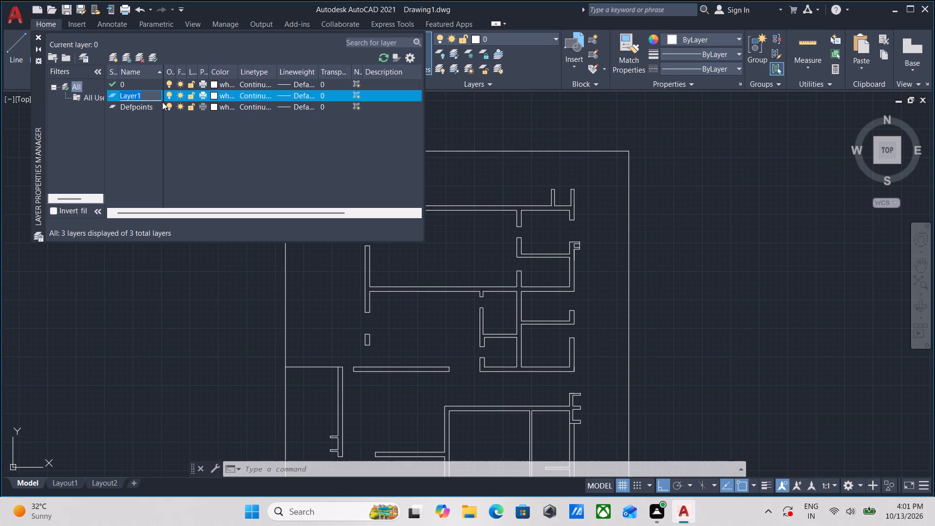
pyautogui.press('BackSpace')
pyautogui.write('WALL')
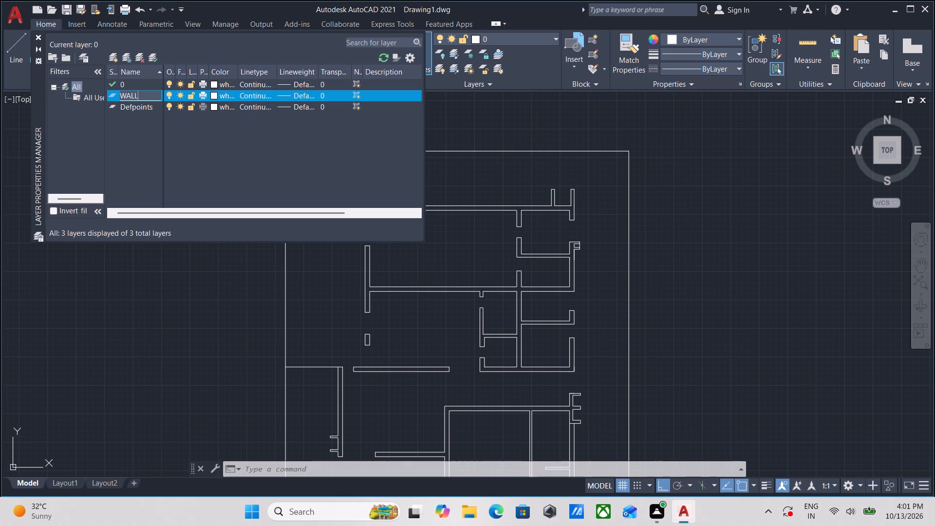
pyautogui.press('s')
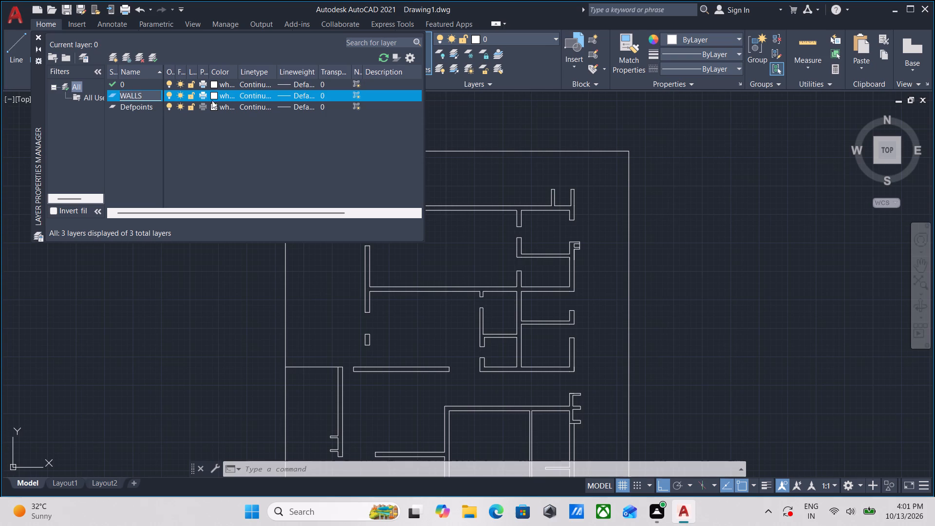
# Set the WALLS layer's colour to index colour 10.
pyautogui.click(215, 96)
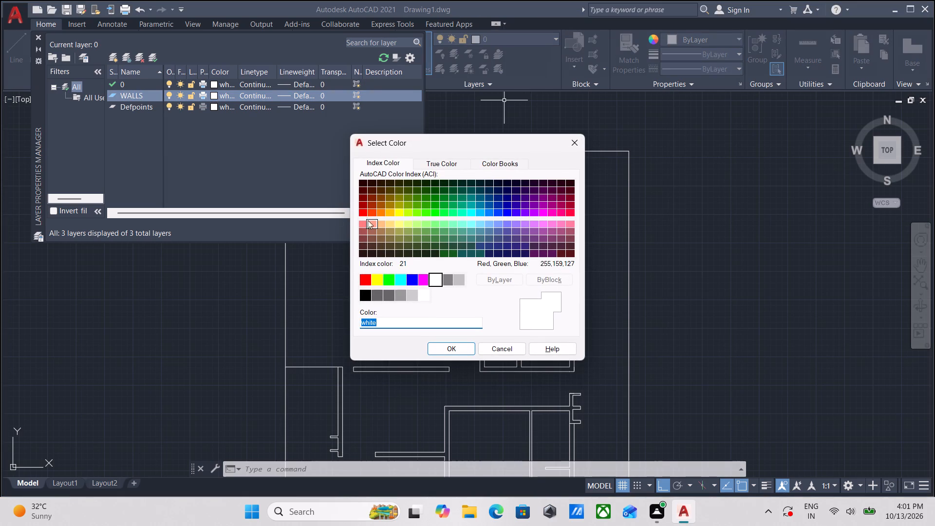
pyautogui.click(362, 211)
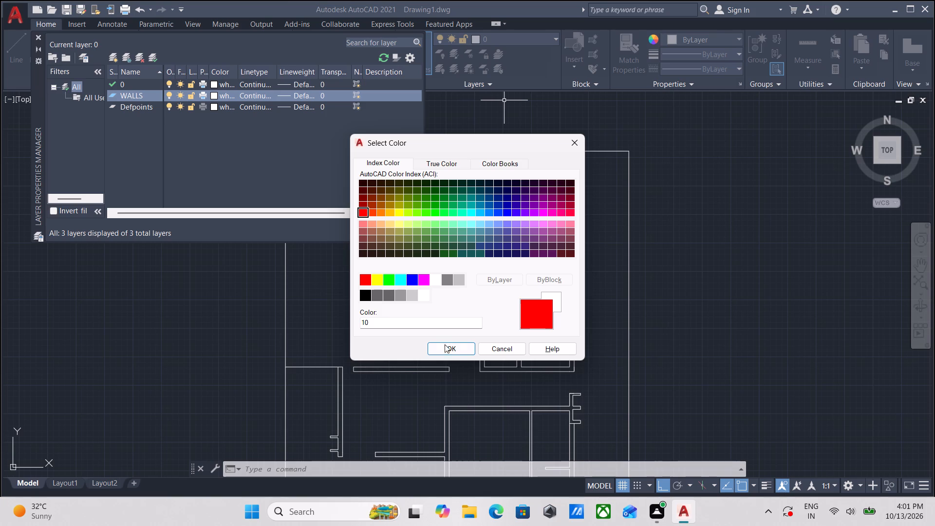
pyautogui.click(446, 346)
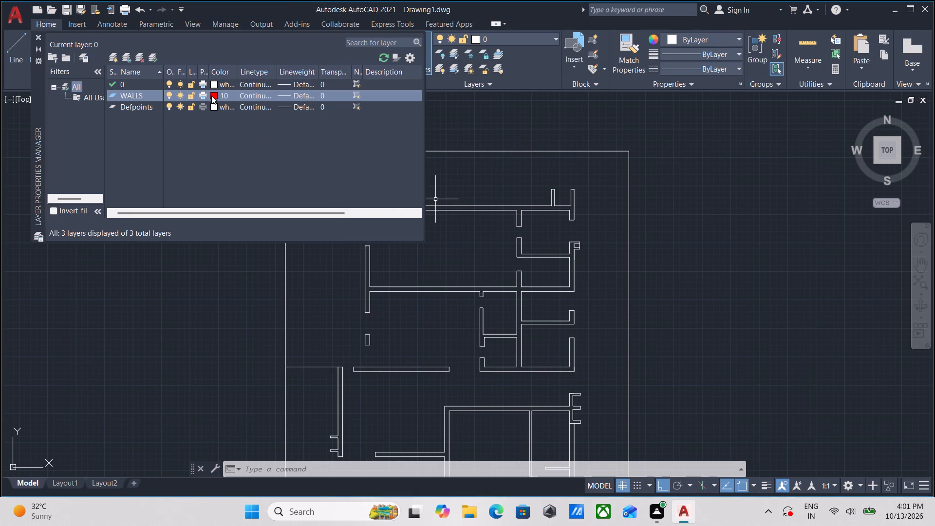
# Set the WALLS layer's colour to the standard red.
pyautogui.click(212, 94)
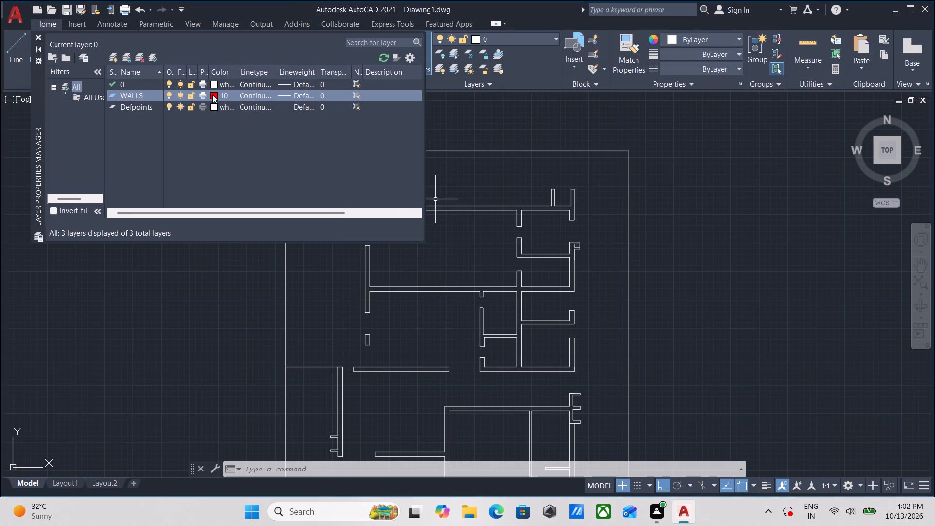
pyautogui.click(361, 277)
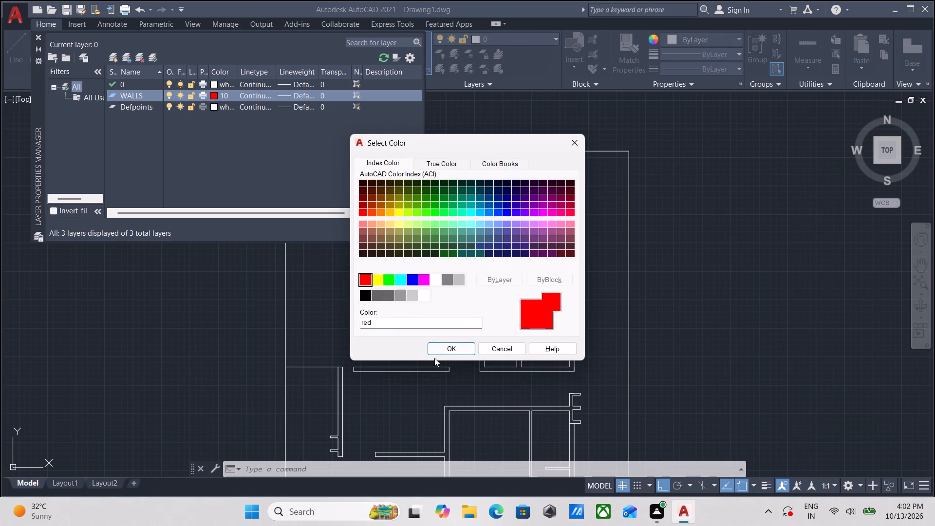
pyautogui.click(438, 350)
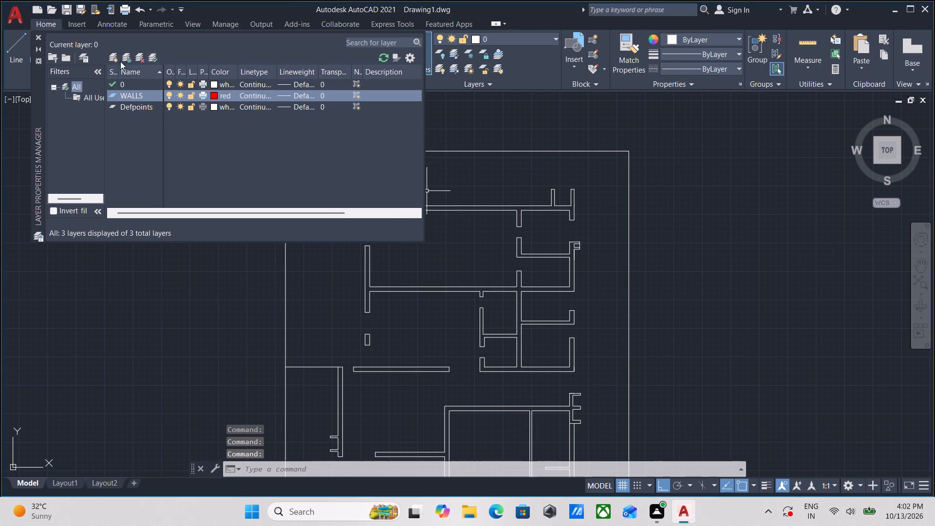
# Add two more layers named WINDOWS and DOORS.
pyautogui.click(112, 56)
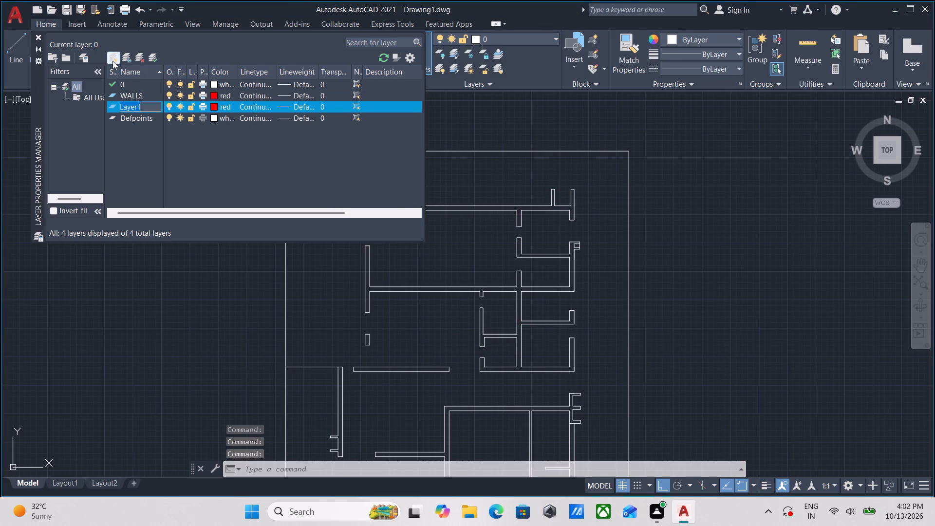
pyautogui.press('BackSpace')
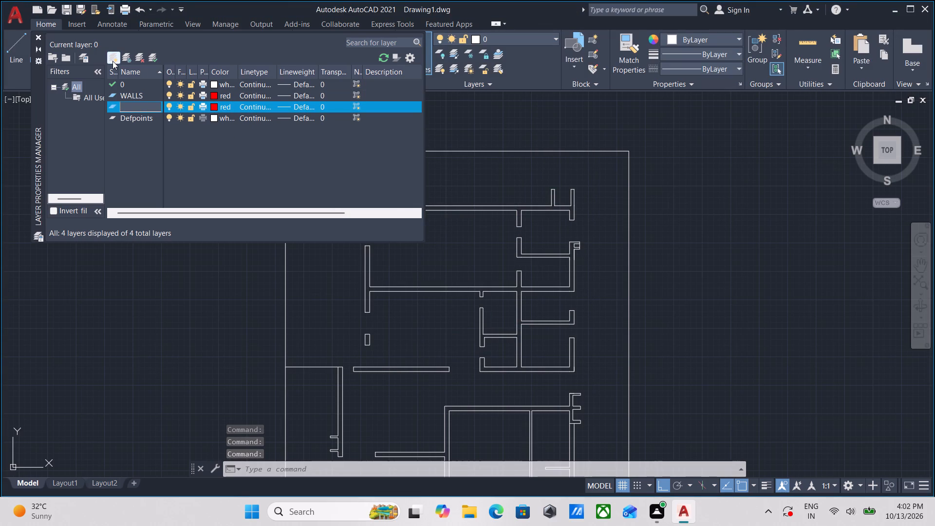
pyautogui.write('WINDOWS')
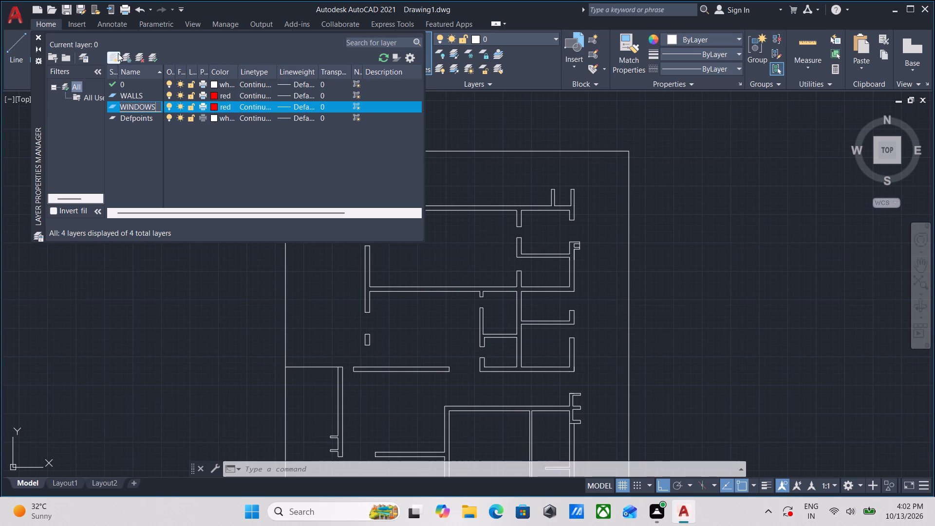
pyautogui.click(112, 59)
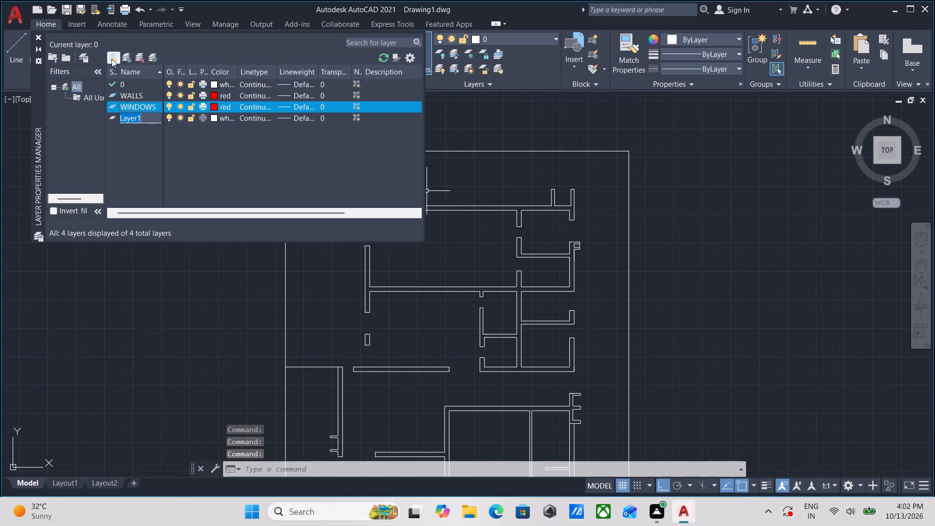
pyautogui.press('BackSpace')
pyautogui.write('DOORS')
pyautogui.press('space')
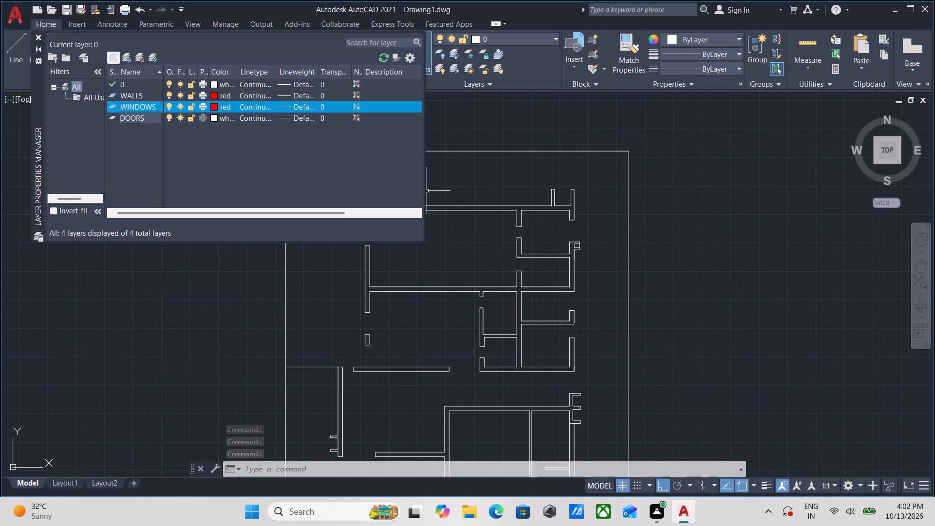
# Add another layer named FURNITURE.
pyautogui.click(113, 55)
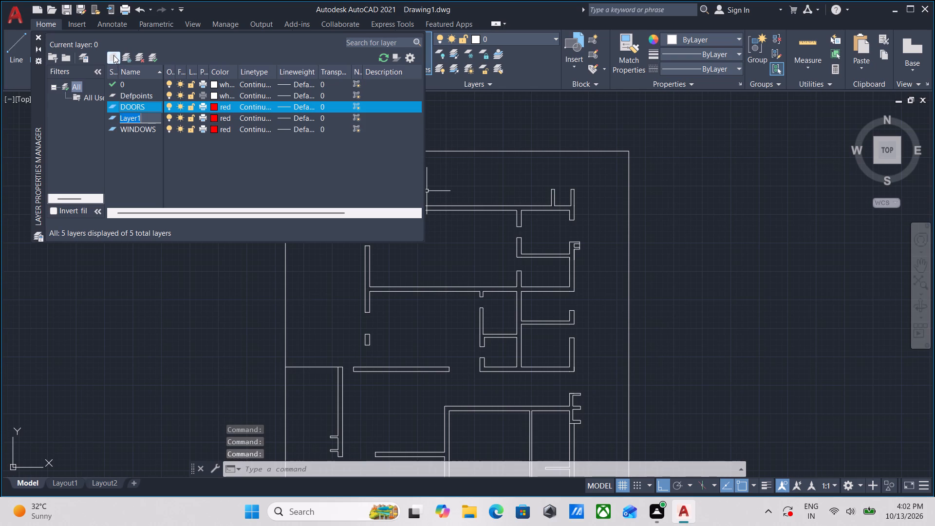
pyautogui.write('DURNIT')
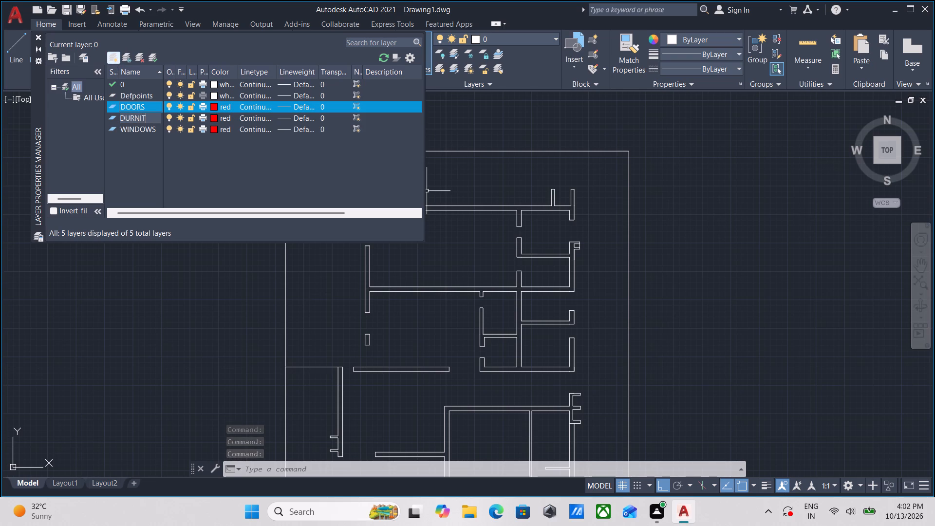
pyautogui.press('BackSpace')
pyautogui.press('BackSpace')
pyautogui.press('BackSpace')
pyautogui.press('BackSpace')
pyautogui.press('BackSpace')
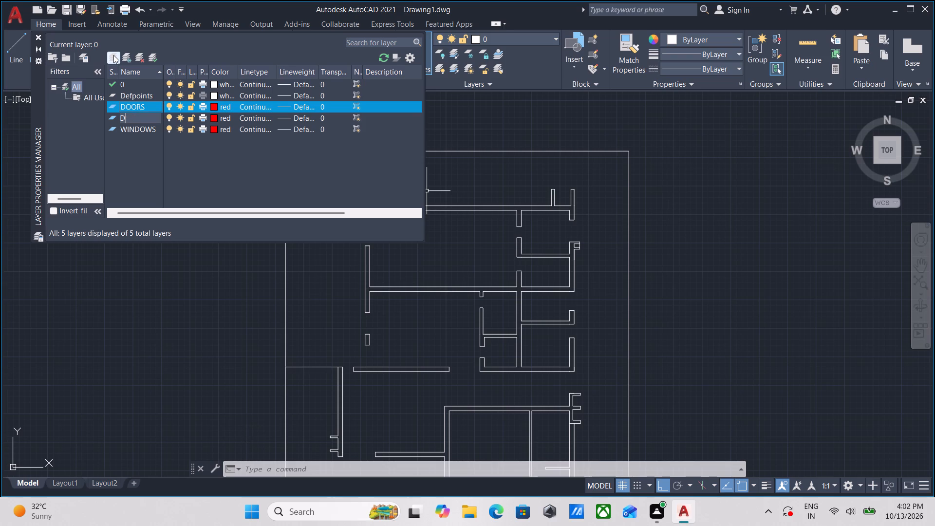
pyautogui.press('BackSpace')
pyautogui.write('FURNITURE')
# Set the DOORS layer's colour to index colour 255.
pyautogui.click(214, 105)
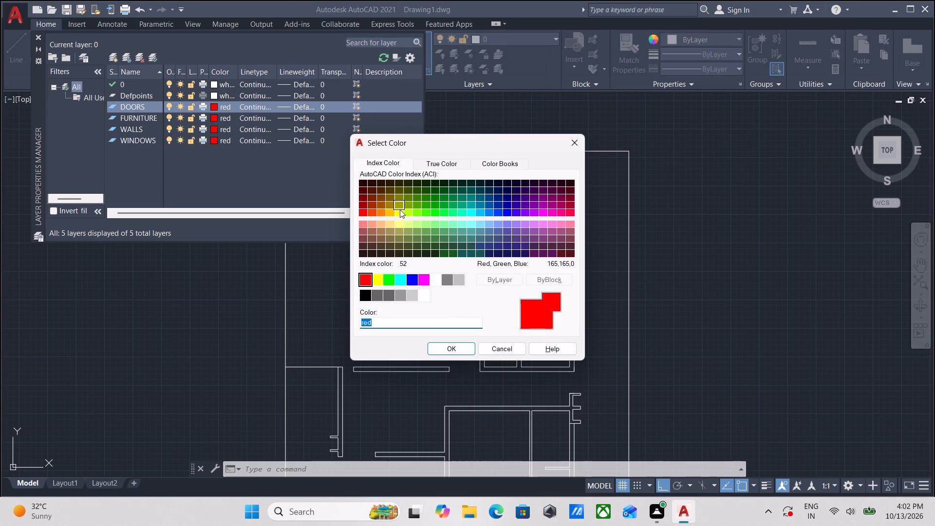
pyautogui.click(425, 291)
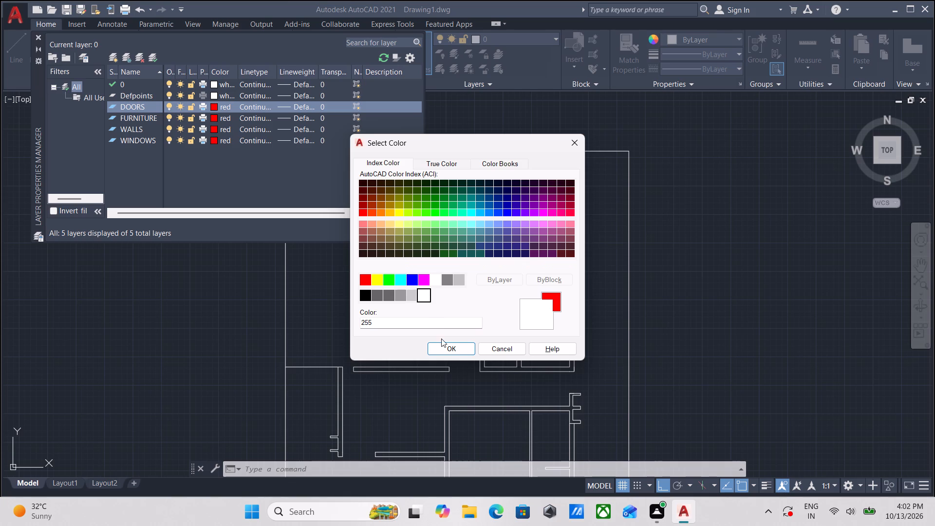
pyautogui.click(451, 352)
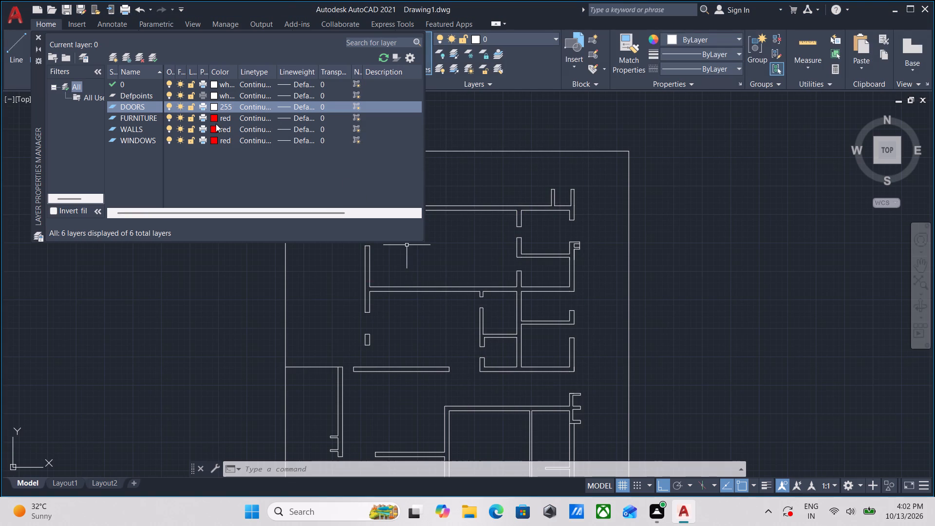
# Set the DOORS layer's colour to yellow.
pyautogui.click(215, 105)
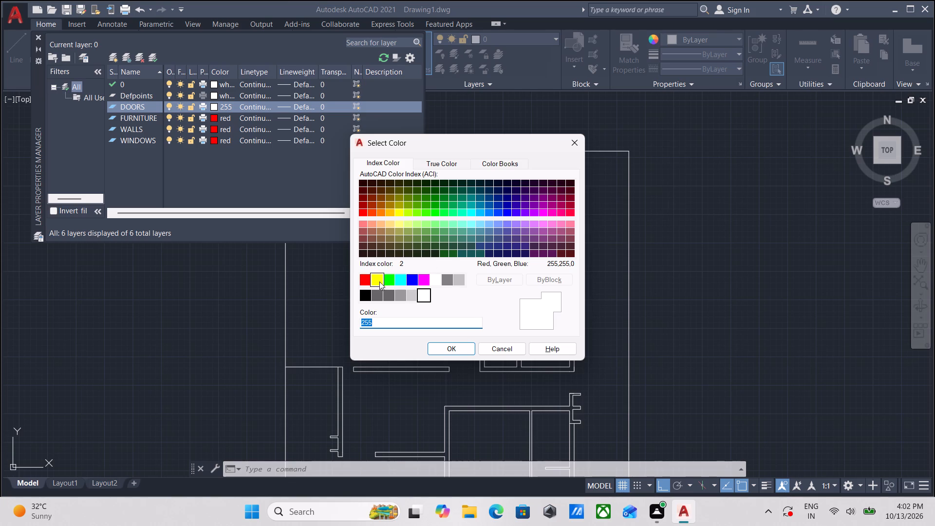
pyautogui.click(379, 278)
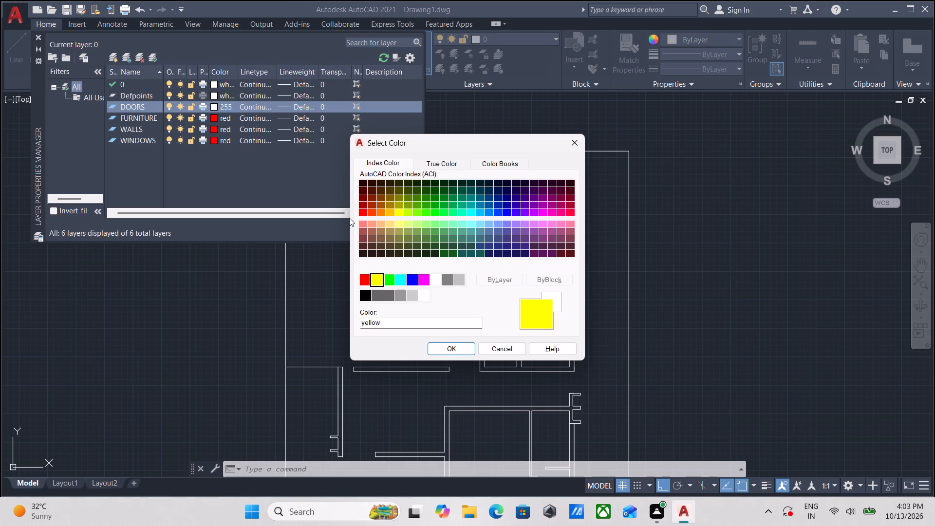
pyautogui.click(451, 345)
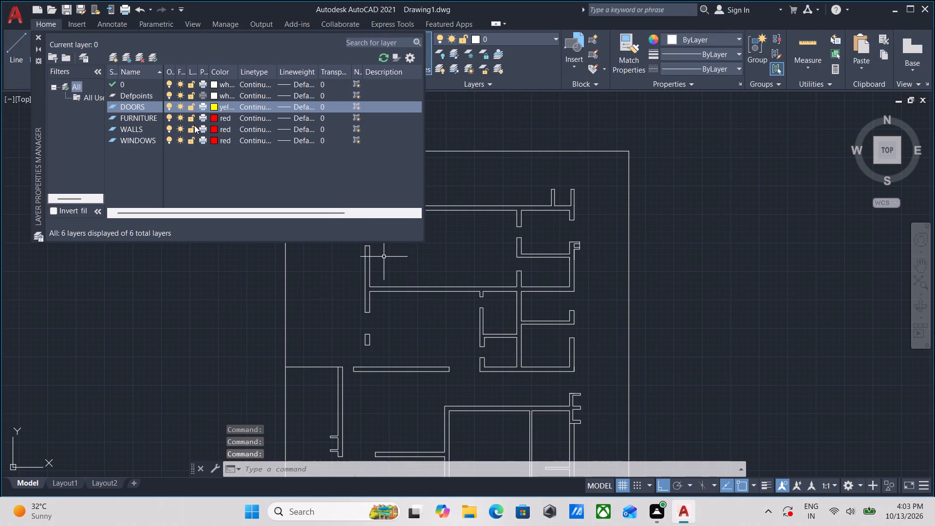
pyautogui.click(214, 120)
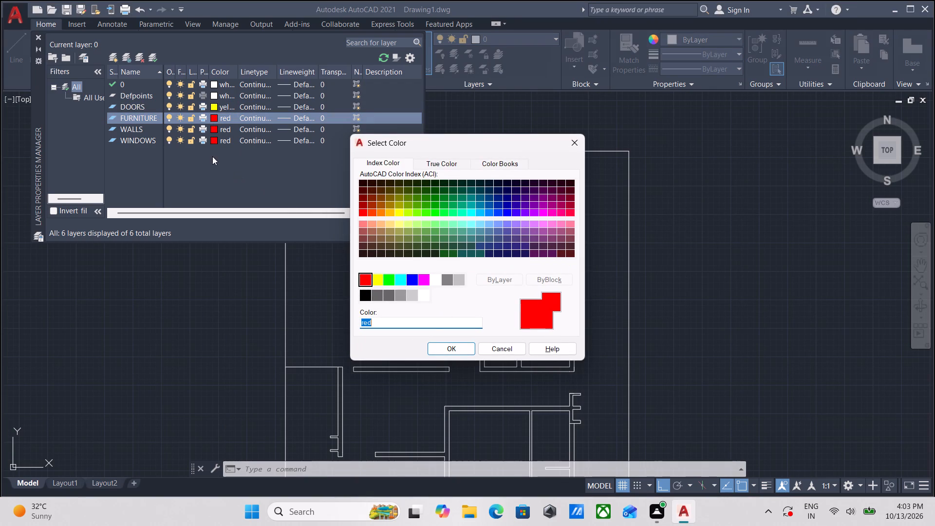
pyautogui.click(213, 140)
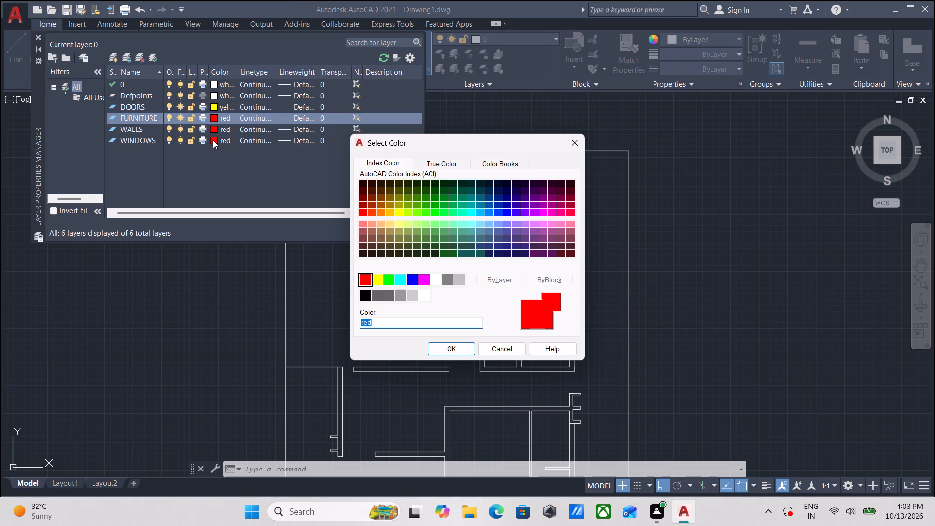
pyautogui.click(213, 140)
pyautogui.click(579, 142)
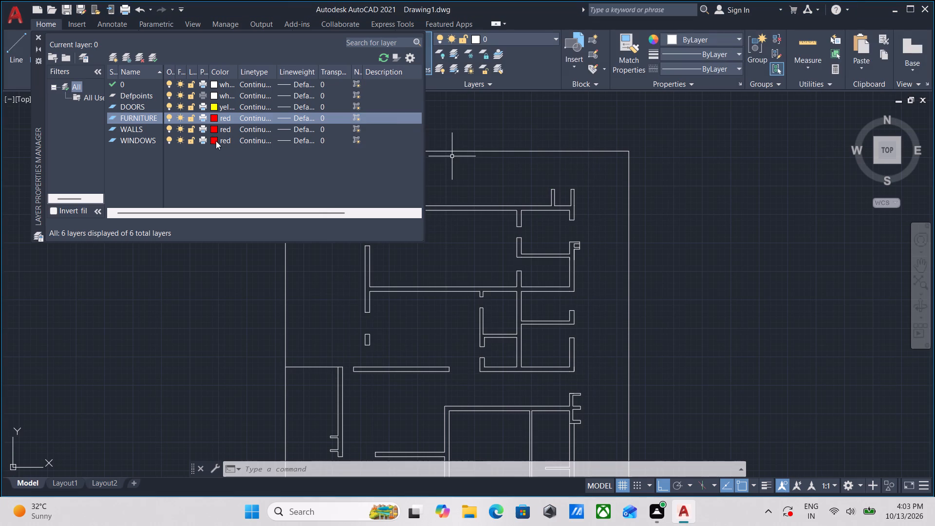
# Set the WINDOWS layer's colour to index colour 255.
pyautogui.click(214, 140)
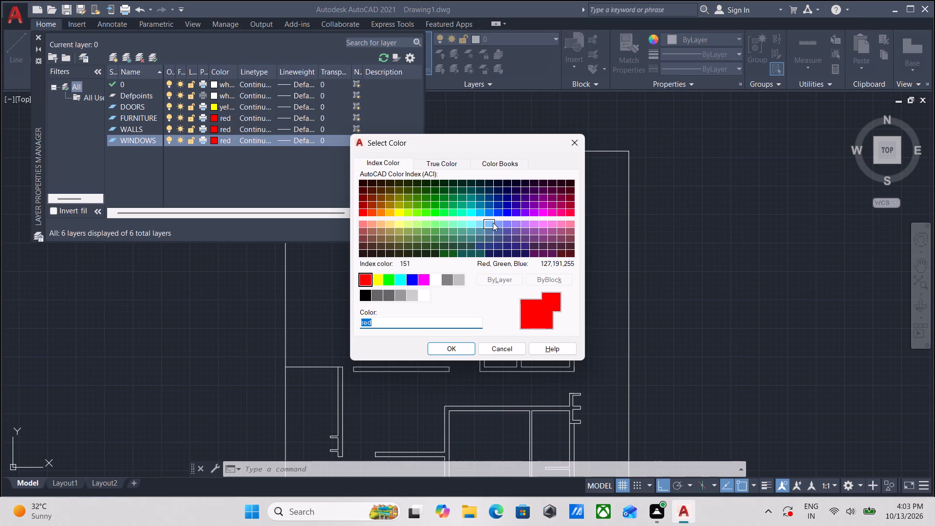
pyautogui.click(421, 297)
pyautogui.click(449, 348)
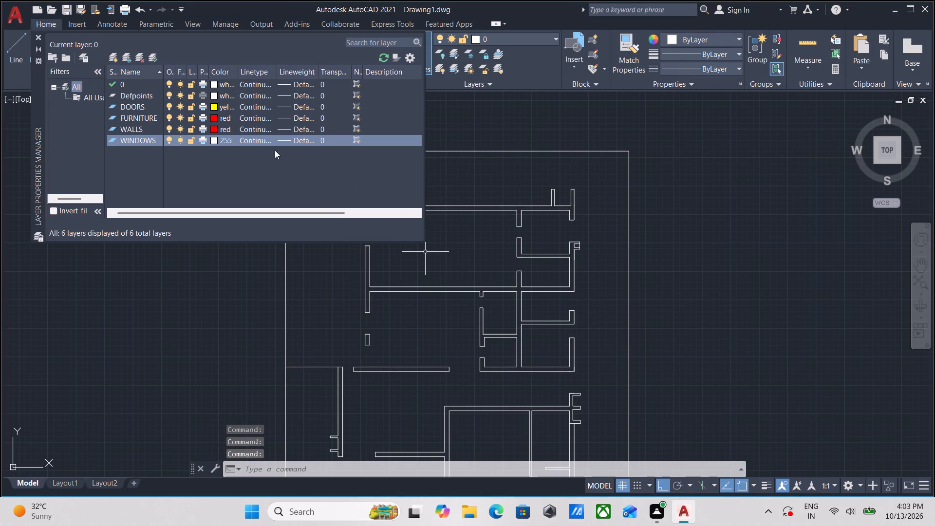
# Keep red as the WALLS layer's colour and close the layer properties.
pyautogui.click(211, 128)
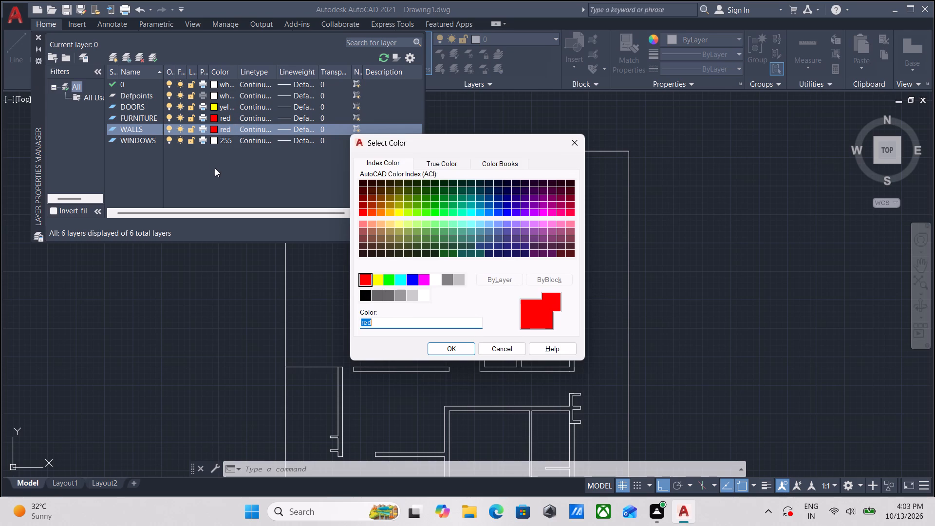
pyautogui.scroll(-1, 404, 244)
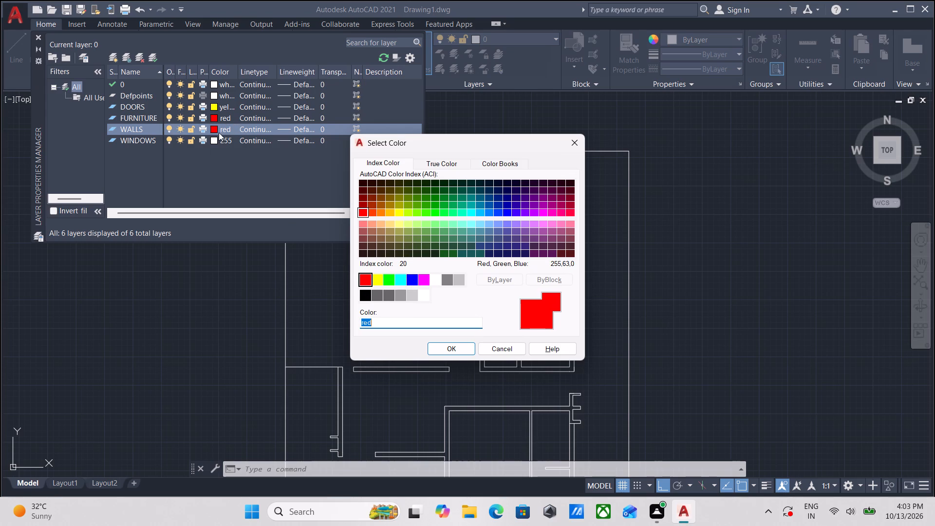
pyautogui.click(451, 346)
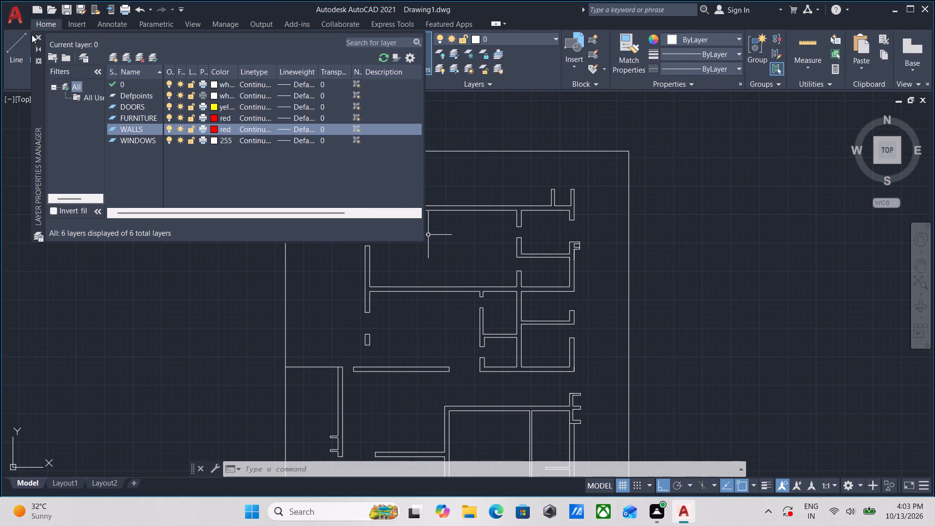
pyautogui.click(38, 39)
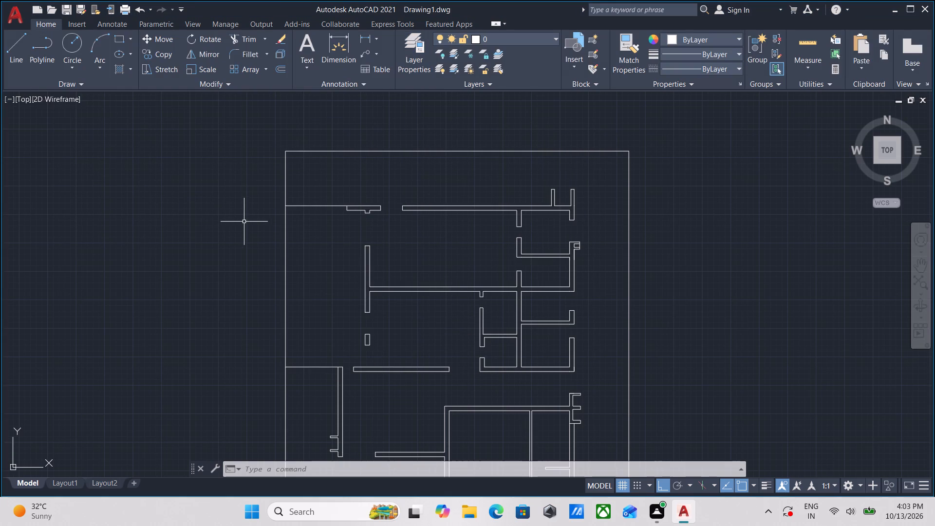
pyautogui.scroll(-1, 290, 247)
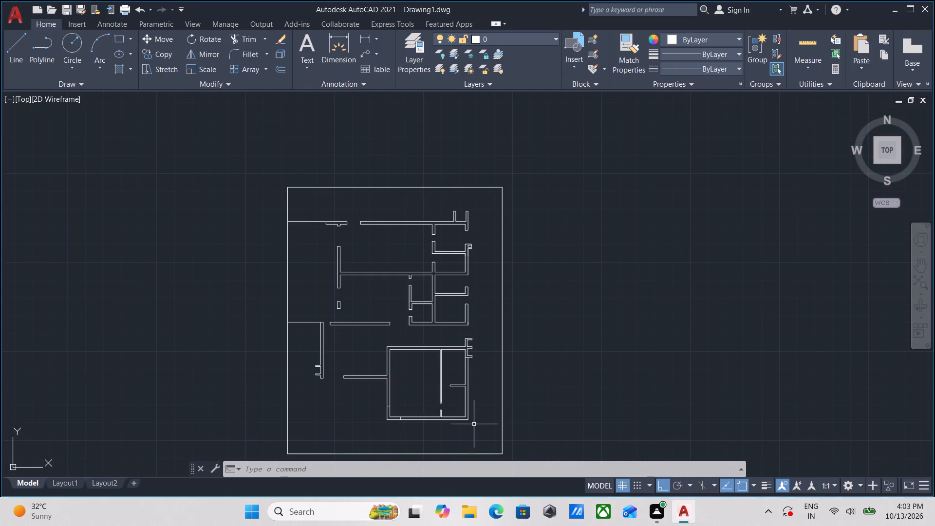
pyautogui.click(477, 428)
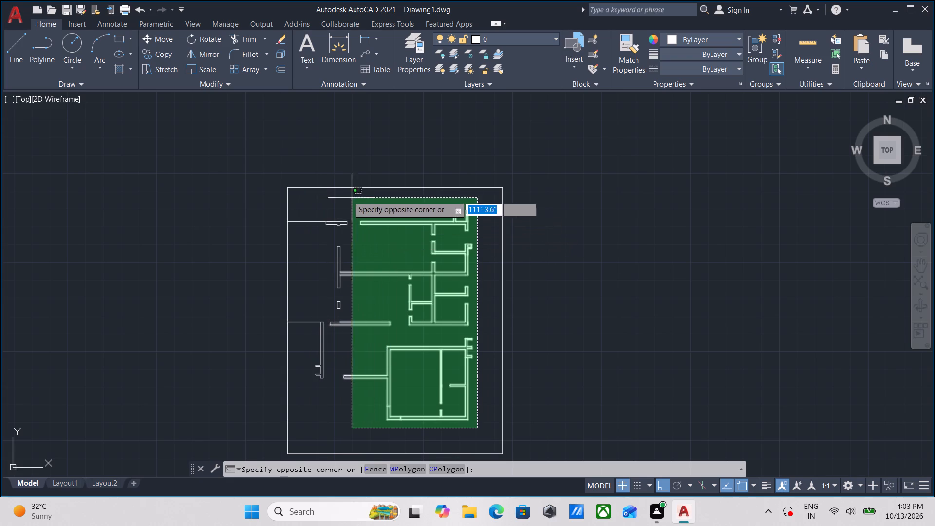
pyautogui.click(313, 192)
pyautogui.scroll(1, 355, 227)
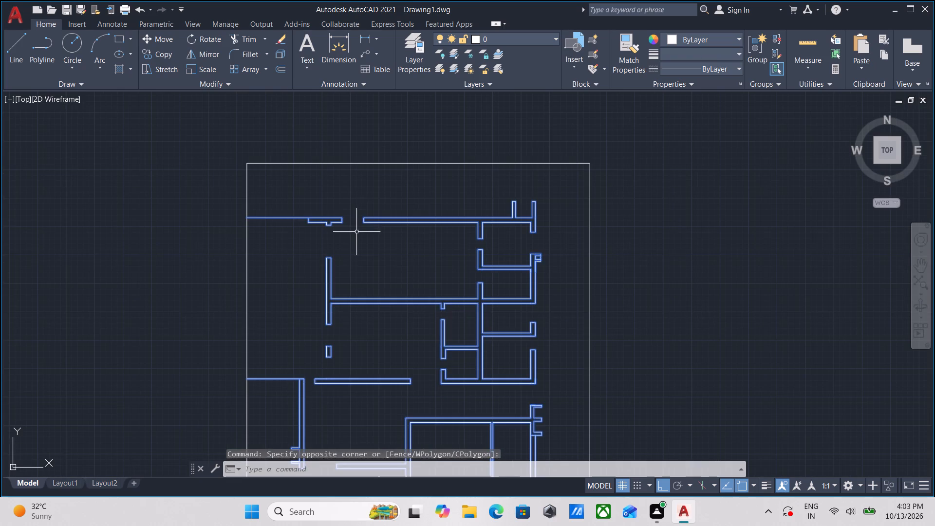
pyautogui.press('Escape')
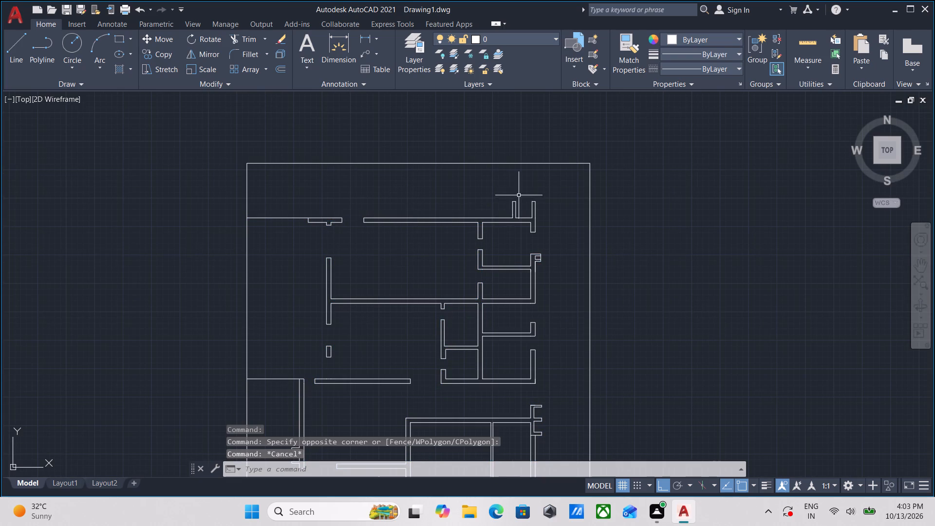
# Assign the central and eastern wall lines of the floor plan to the WALLS layer, leaving out the outer boundary rectangle.
pyautogui.click(546, 188)
pyautogui.moveTo(440, 382); pyautogui.dragTo(444, 243, button='middle')
pyautogui.moveTo(395, 353); pyautogui.dragTo(416, 442, button='middle')
pyautogui.scroll(1, 416, 442)
pyautogui.moveTo(402, 464); pyautogui.dragTo(425, 278, button='middle')
pyautogui.scroll(-2, 407, 305)
pyautogui.moveTo(405, 309); pyautogui.dragTo(416, 267, button='middle')
pyautogui.click(402, 342)
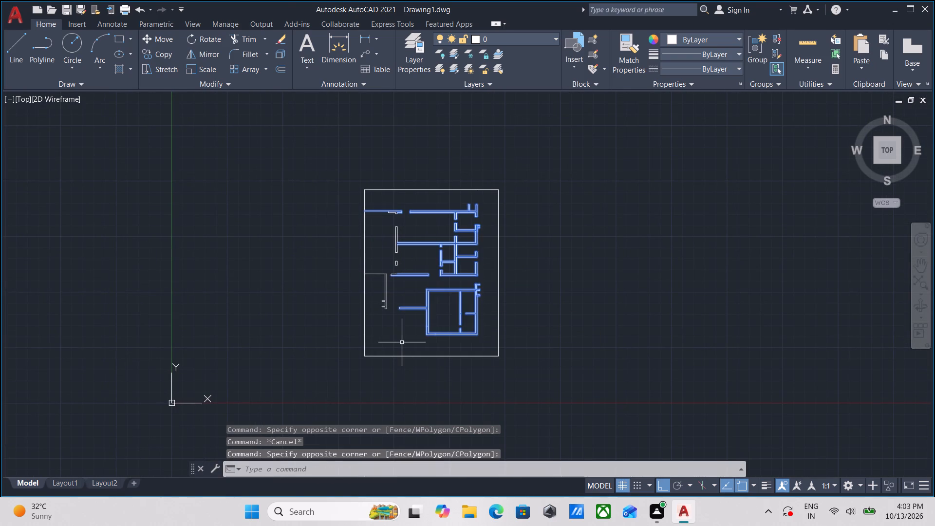
pyautogui.click(533, 36)
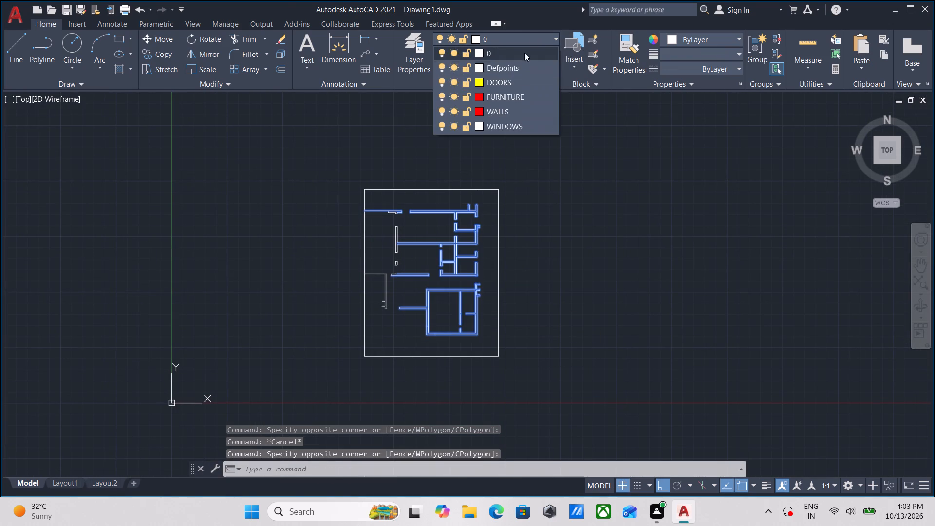
pyautogui.click(508, 109)
pyautogui.scroll(2, 464, 286)
pyautogui.press('Escape')
pyautogui.scroll(3, 410, 287)
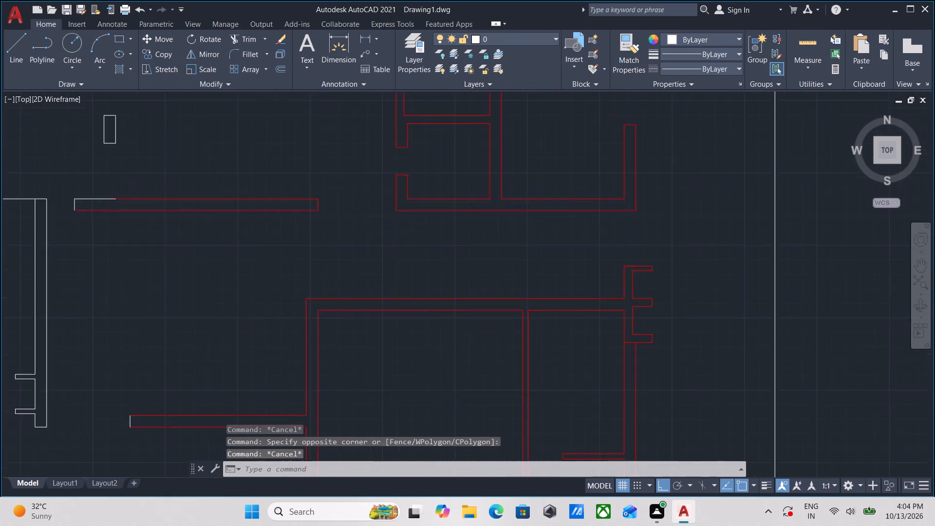
# Set the colour to Red for the remaining western walls, the small pier, the stub wall above the west room and the notched northern wall.
pyautogui.moveTo(394, 262); pyautogui.dragTo(427, 217, button='middle')
pyautogui.scroll(-2, 461, 196)
pyautogui.moveTo(477, 204); pyautogui.dragTo(469, 240, button='middle')
pyautogui.scroll(-1, 469, 240)
pyautogui.moveTo(470, 240); pyautogui.dragTo(467, 295, button='middle')
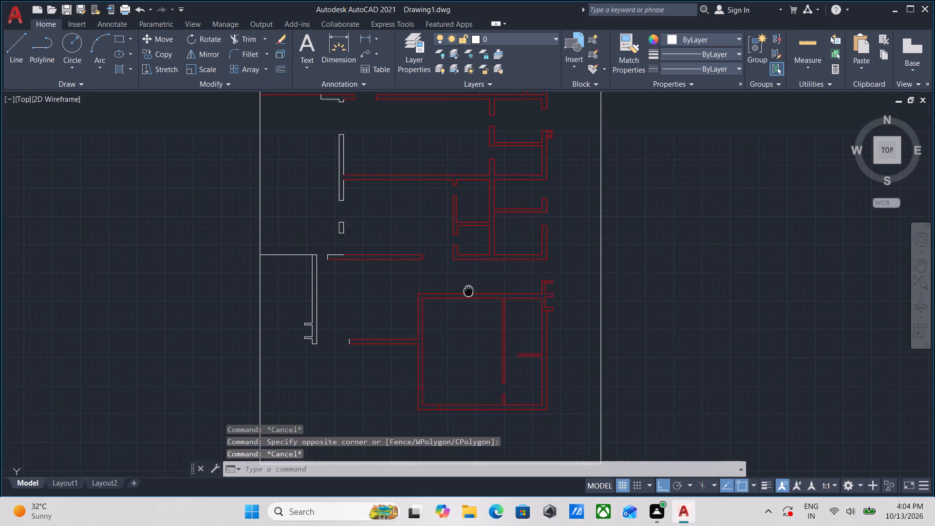
pyautogui.moveTo(467, 295); pyautogui.dragTo(466, 298, button='middle')
pyautogui.moveTo(337, 319); pyautogui.dragTo(394, 281, button='middle')
pyautogui.click(397, 279)
pyautogui.click(351, 326)
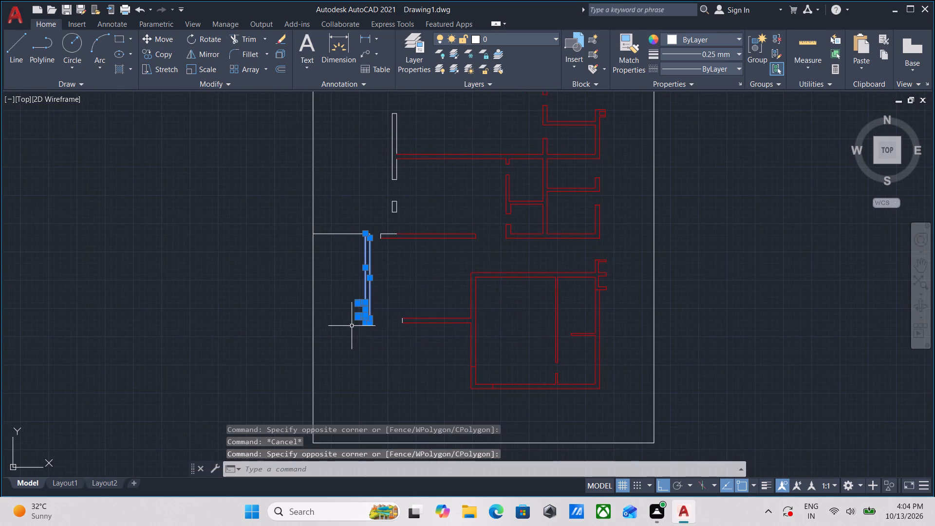
pyautogui.scroll(2, 428, 351)
pyautogui.moveTo(400, 329); pyautogui.dragTo(391, 309)
pyautogui.click(345, 224)
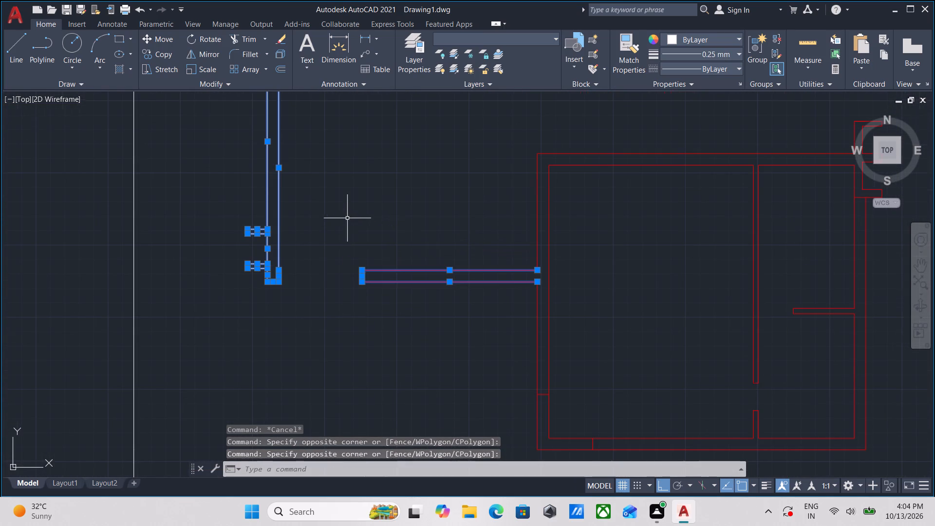
pyautogui.scroll(-1, 347, 218)
pyautogui.moveTo(347, 218); pyautogui.dragTo(344, 383, button='middle')
pyautogui.moveTo(380, 210); pyautogui.dragTo(381, 251, button='middle')
pyautogui.click(372, 301)
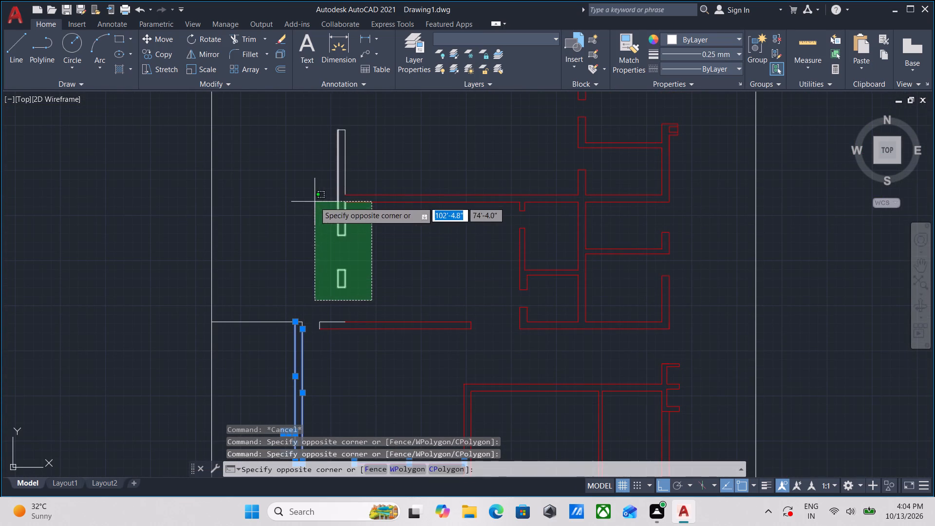
pyautogui.click(315, 202)
pyautogui.moveTo(366, 141); pyautogui.dragTo(369, 184, button='middle')
pyautogui.moveTo(373, 142); pyautogui.dragTo(365, 152)
pyautogui.click(305, 247)
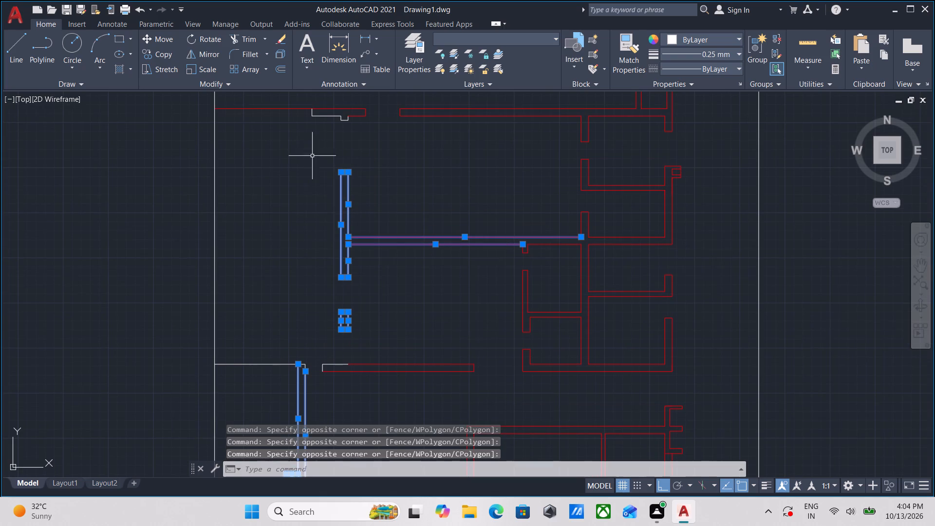
pyautogui.moveTo(311, 147); pyautogui.dragTo(330, 211, button='middle')
pyautogui.click(343, 199)
pyautogui.click(327, 176)
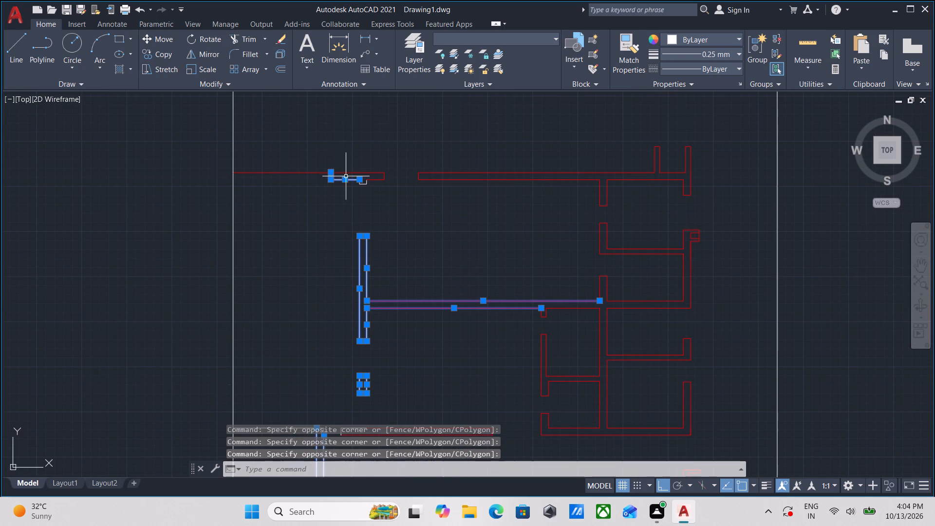
pyautogui.scroll(3, 346, 176)
pyautogui.click(423, 223)
pyautogui.click(379, 187)
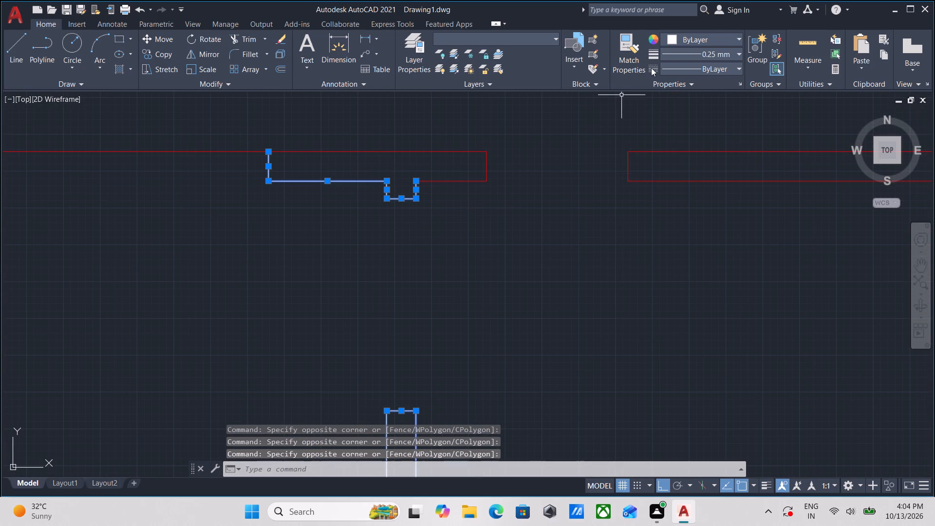
pyautogui.click(716, 37)
pyautogui.click(664, 165)
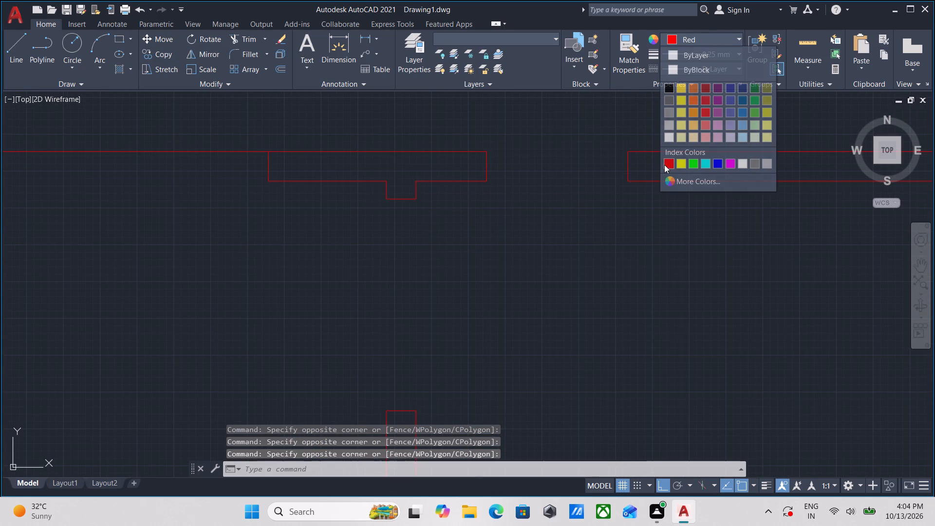
pyautogui.scroll(-3, 610, 171)
pyautogui.press('Escape')
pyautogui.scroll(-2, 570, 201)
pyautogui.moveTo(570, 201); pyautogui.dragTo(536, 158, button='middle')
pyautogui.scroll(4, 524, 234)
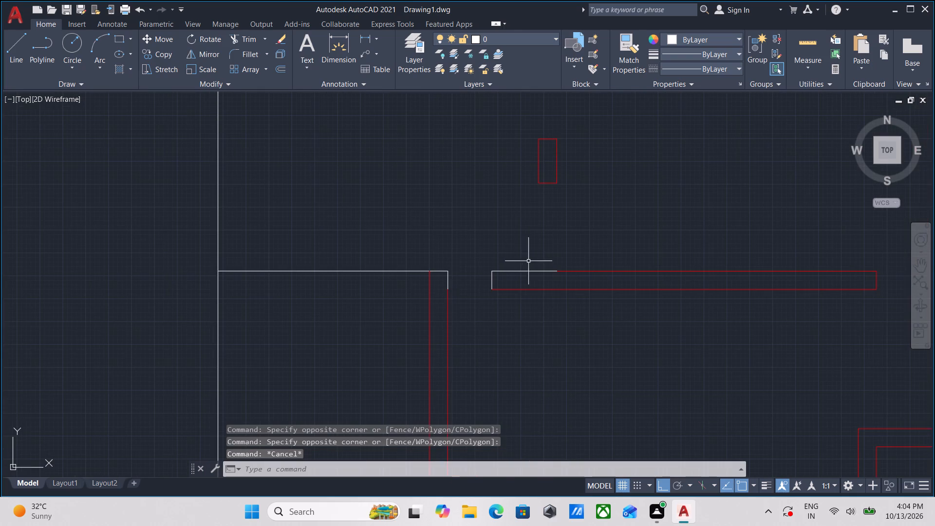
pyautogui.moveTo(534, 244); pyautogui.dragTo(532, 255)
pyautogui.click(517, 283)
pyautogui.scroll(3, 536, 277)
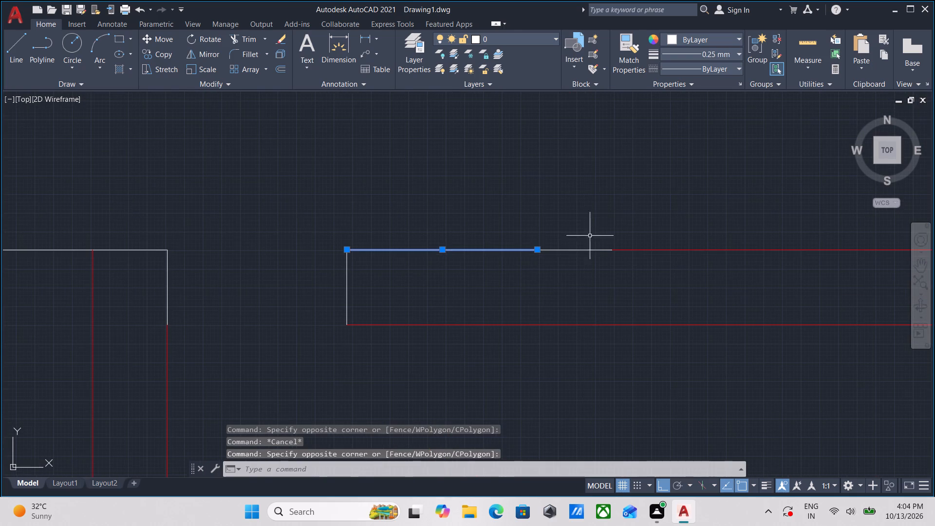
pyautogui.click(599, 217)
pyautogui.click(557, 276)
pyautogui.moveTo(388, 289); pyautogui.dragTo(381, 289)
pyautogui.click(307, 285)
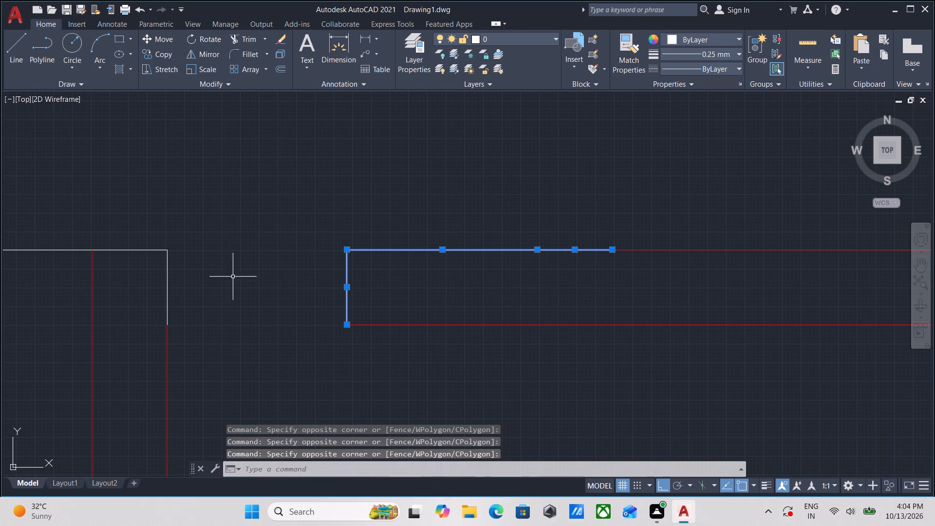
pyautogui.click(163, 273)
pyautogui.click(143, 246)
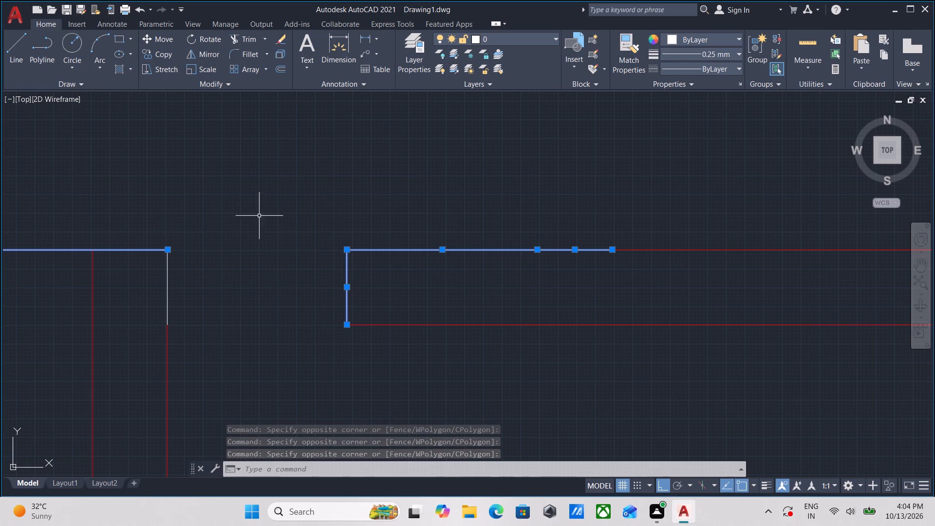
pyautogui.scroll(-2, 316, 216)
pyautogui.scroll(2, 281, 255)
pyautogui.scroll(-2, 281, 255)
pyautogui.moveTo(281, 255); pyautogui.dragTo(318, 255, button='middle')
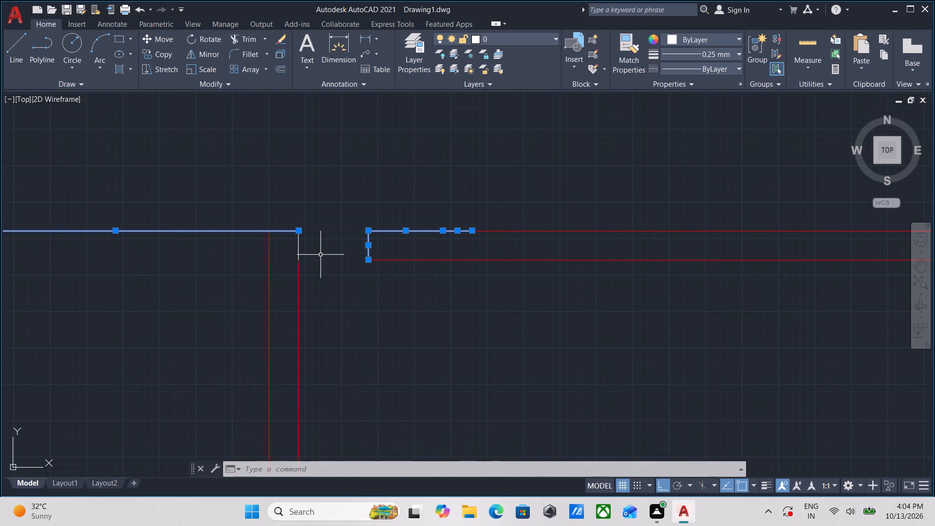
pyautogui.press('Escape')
# Set the colour to Red for the west end cap and adjoining top segment of the middle horizontal wall.
pyautogui.scroll(-2, 320, 255)
pyautogui.moveTo(320, 255); pyautogui.dragTo(377, 241, button='middle')
pyautogui.scroll(1, 398, 232)
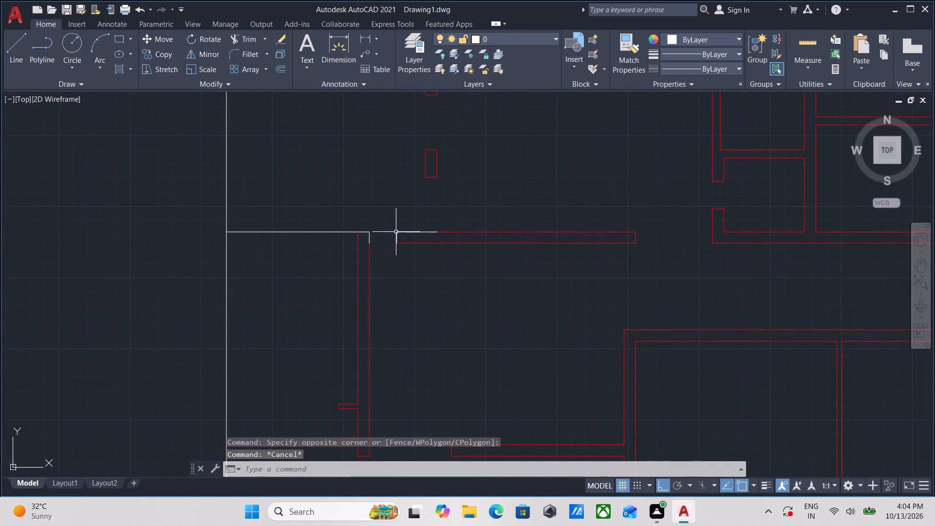
pyautogui.scroll(1, 398, 232)
pyautogui.scroll(-1, 421, 235)
pyautogui.click(442, 242)
pyautogui.click(382, 215)
pyautogui.moveTo(464, 197); pyautogui.dragTo(417, 247, button='middle')
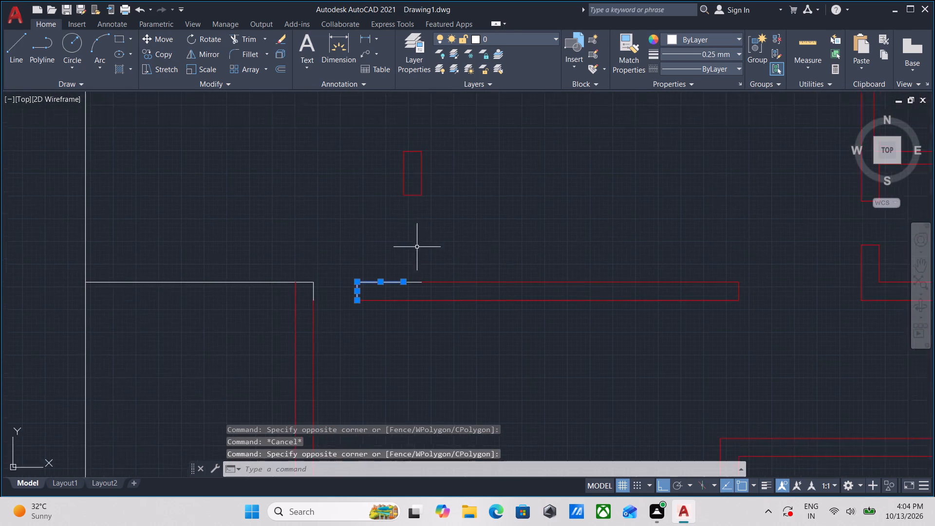
pyautogui.click(728, 37)
pyautogui.click(671, 162)
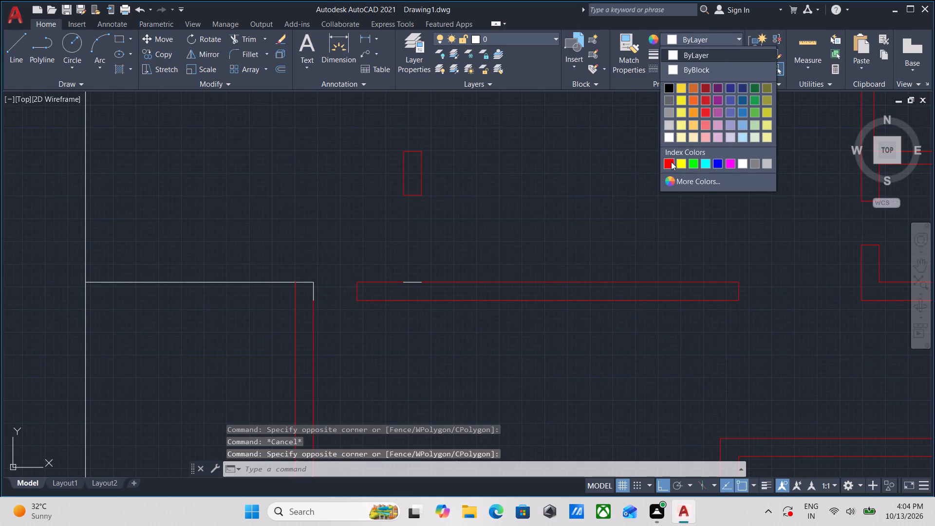
pyautogui.scroll(2, 416, 314)
pyautogui.press('Escape')
# Assign the short leftover white segment on the middle horizontal wall's top edge to the WALLS layer.
pyautogui.click(410, 248)
pyautogui.click(388, 200)
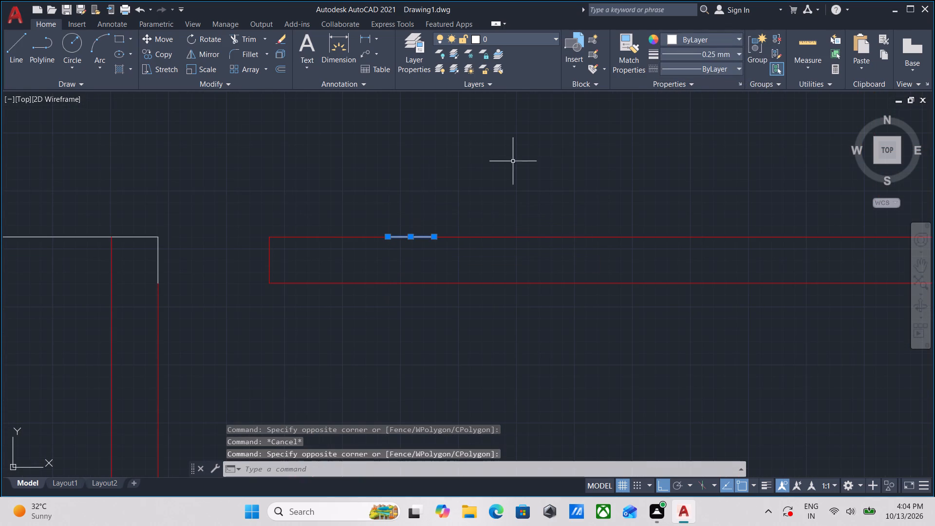
pyautogui.moveTo(513, 161); pyautogui.dragTo(467, 214, button='middle')
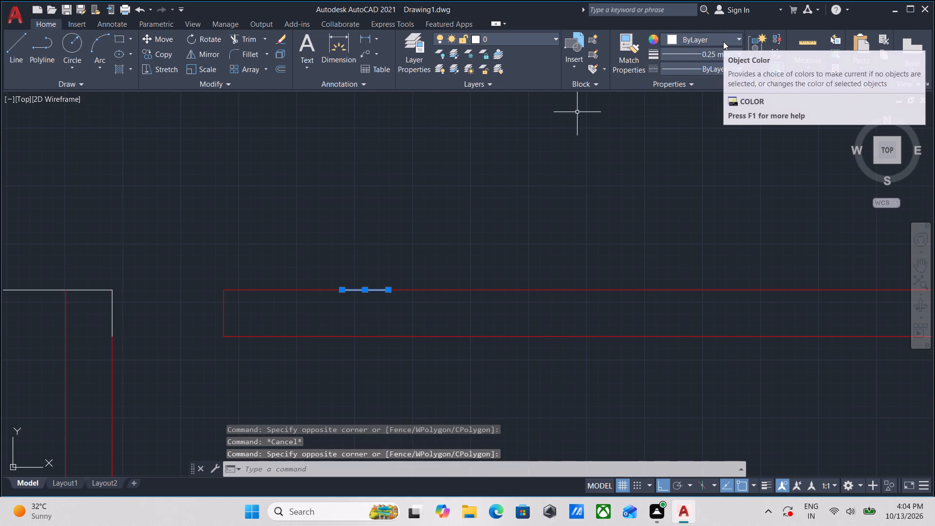
pyautogui.click(511, 34)
pyautogui.click(478, 108)
pyautogui.scroll(-4, 478, 108)
pyautogui.press('Escape')
pyautogui.scroll(-2, 548, 152)
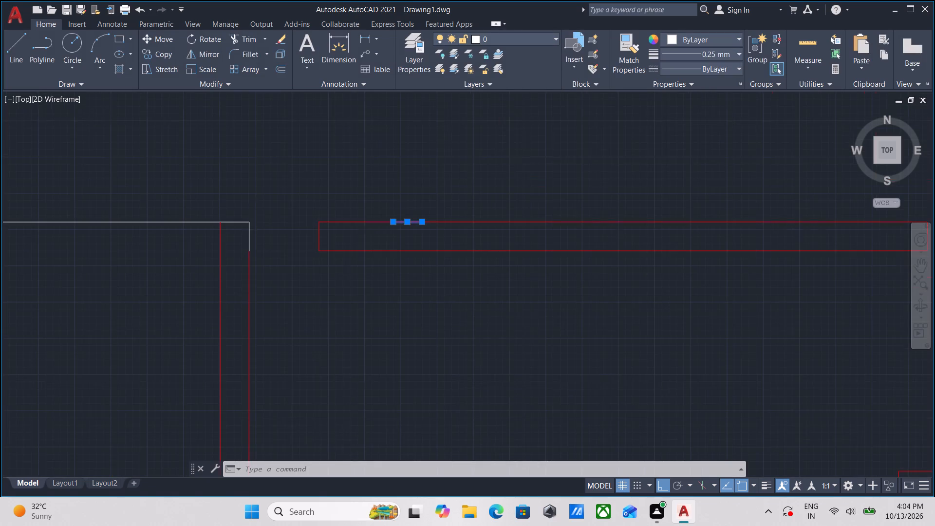
pyautogui.scroll(-1, 548, 152)
pyautogui.press('Escape')
# Shorten the northern line running from the west boundary so it ends at the notched wall's west corner.
pyautogui.scroll(-2, 554, 165)
pyautogui.moveTo(554, 165); pyautogui.dragTo(536, 261, button='middle')
pyautogui.scroll(2, 508, 269)
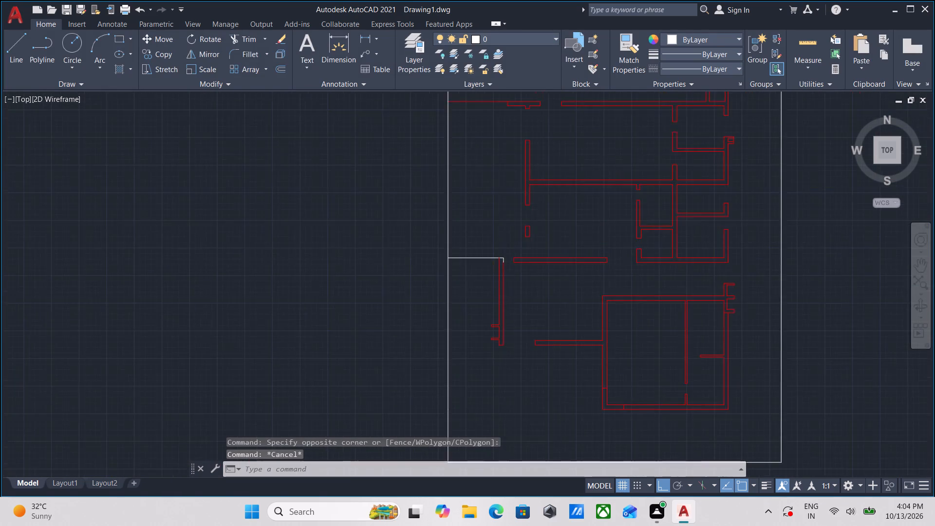
pyautogui.scroll(1, 507, 270)
pyautogui.scroll(-1, 502, 177)
pyautogui.moveTo(502, 182); pyautogui.dragTo(502, 293, button='middle')
pyautogui.moveTo(431, 105); pyautogui.dragTo(471, 265, button='middle')
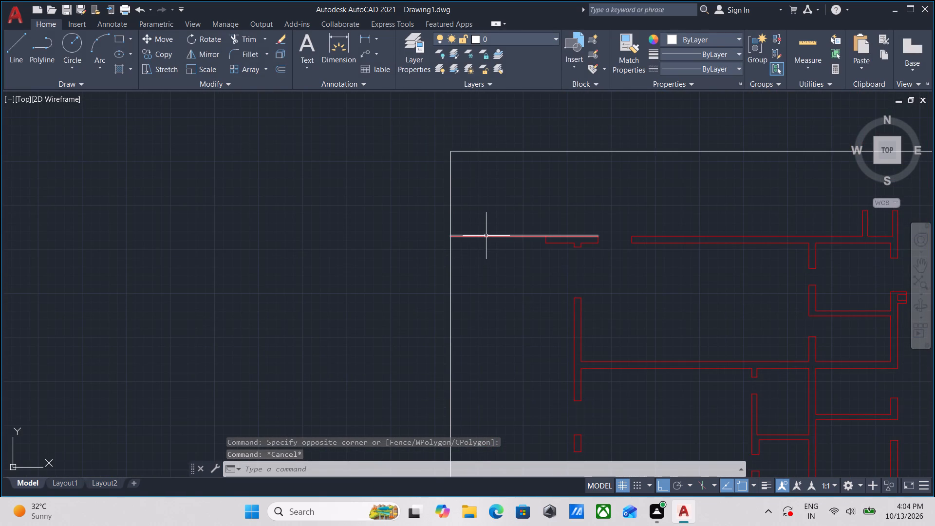
pyautogui.scroll(2, 509, 244)
pyautogui.click(509, 244)
pyautogui.click(499, 187)
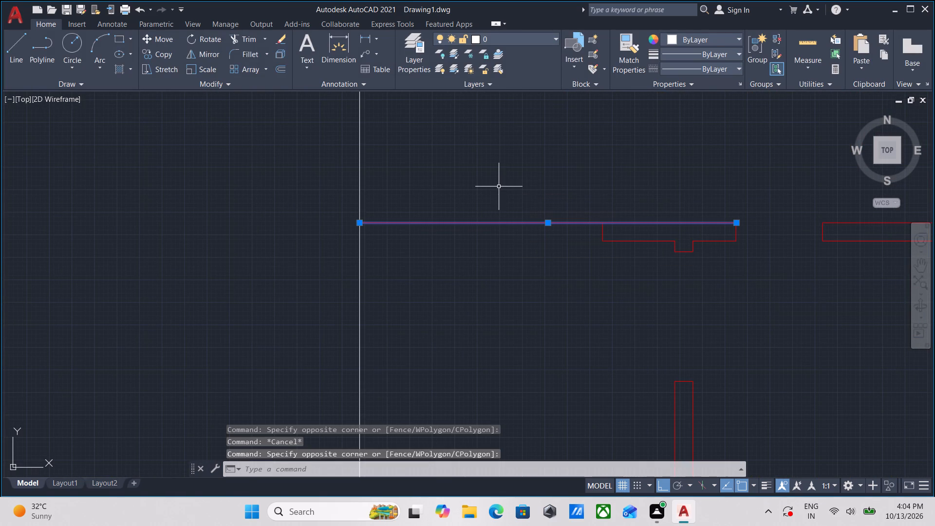
pyautogui.click(736, 223)
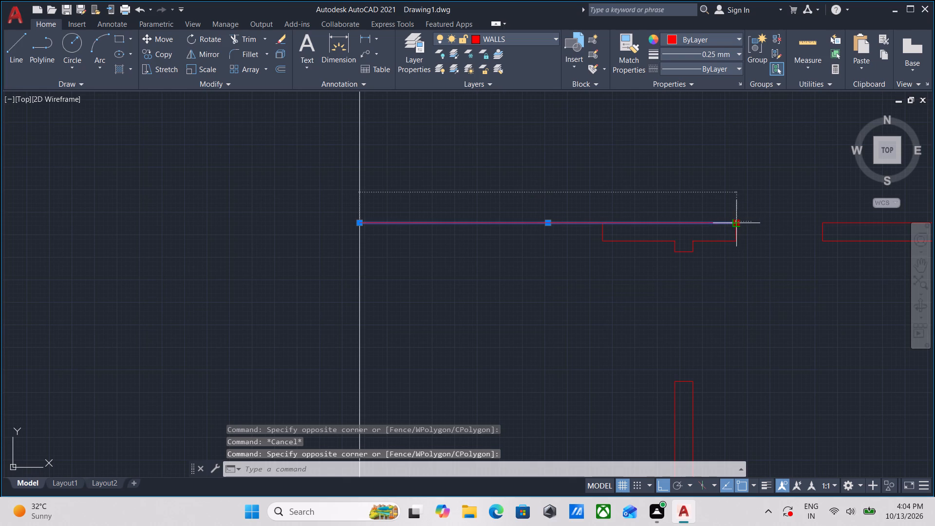
pyautogui.click(606, 223)
pyautogui.press('Escape')
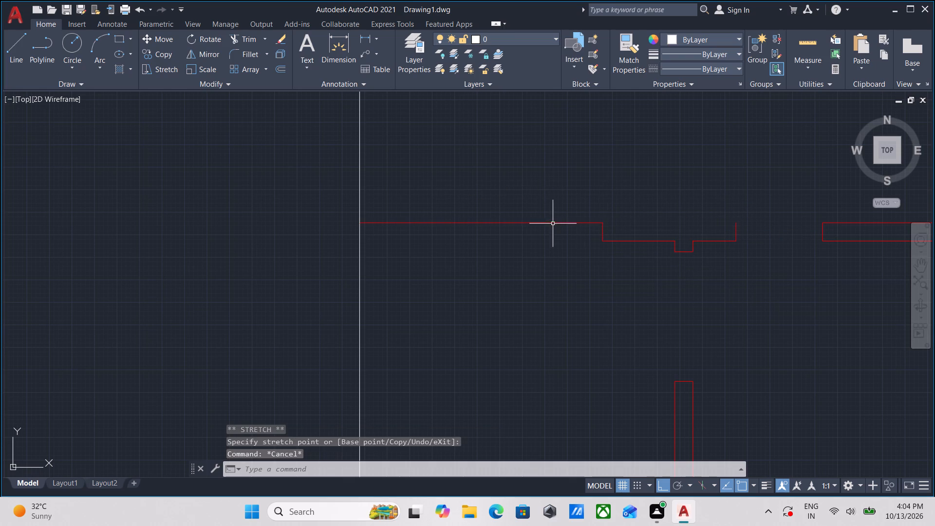
# Assign the shortened northern line between the west boundary and the notched wall to the WINDOWS layer.
pyautogui.click(550, 237)
pyautogui.click(493, 160)
pyautogui.click(519, 38)
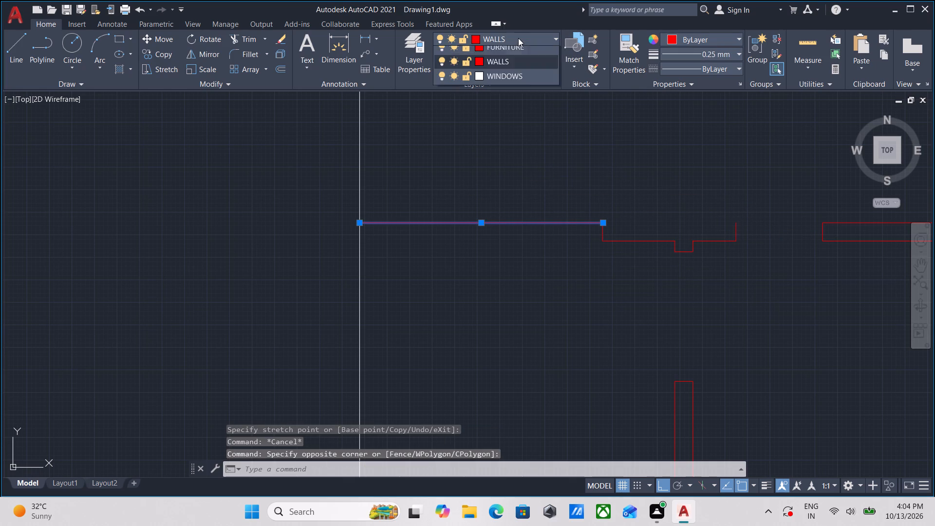
pyautogui.click(512, 127)
pyautogui.press('Escape')
# Assign the short white vertical segment at the north end of the southwest wall, on its east face, to the WALLS layer.
pyautogui.scroll(-3, 512, 127)
pyautogui.moveTo(555, 191); pyautogui.dragTo(562, 166, button='middle')
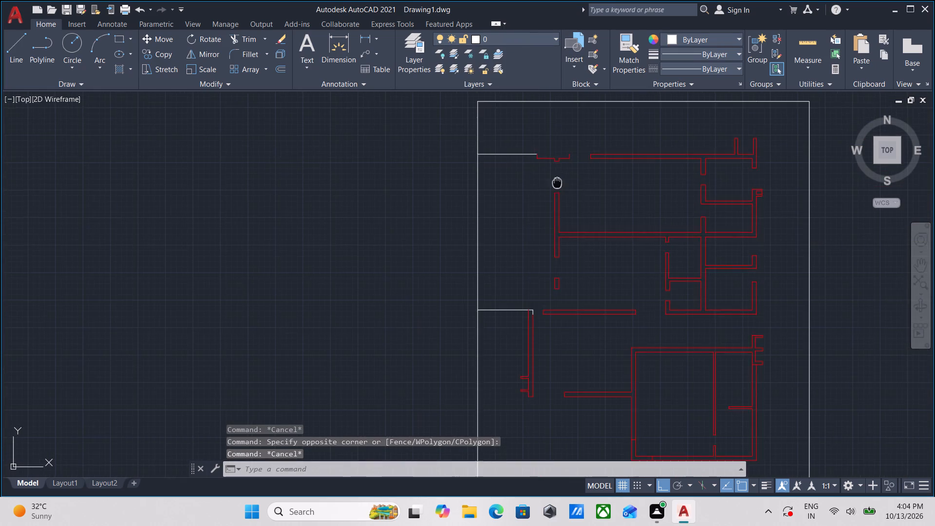
pyautogui.moveTo(562, 166); pyautogui.dragTo(569, 95, button='middle')
pyautogui.scroll(3, 563, 226)
pyautogui.scroll(3, 483, 203)
pyautogui.click(580, 153)
pyautogui.click(546, 159)
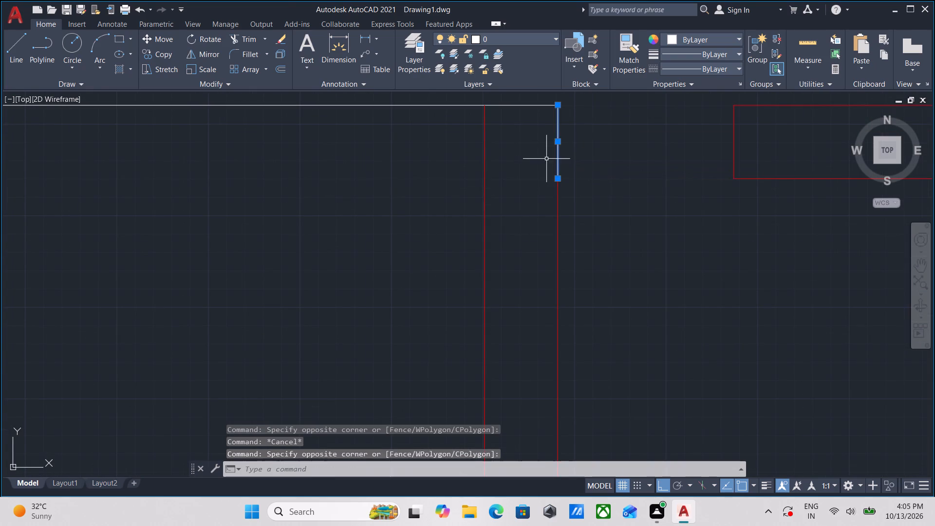
pyautogui.scroll(-1, 553, 155)
pyautogui.moveTo(553, 155); pyautogui.dragTo(552, 210, button='middle')
pyautogui.click(532, 41)
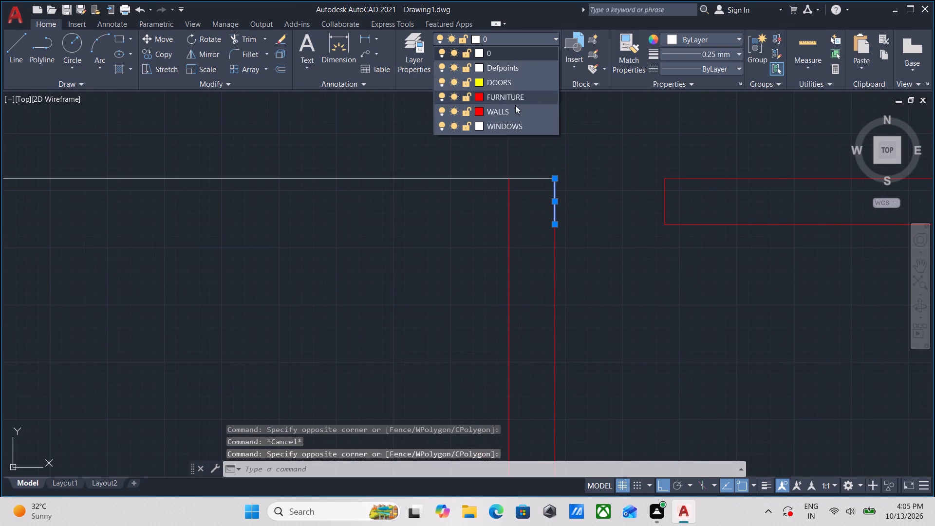
pyautogui.click(515, 111)
pyautogui.scroll(-5, 516, 113)
pyautogui.press('Escape')
pyautogui.moveTo(603, 184); pyautogui.dragTo(492, 185, button='middle')
pyautogui.press('Escape')
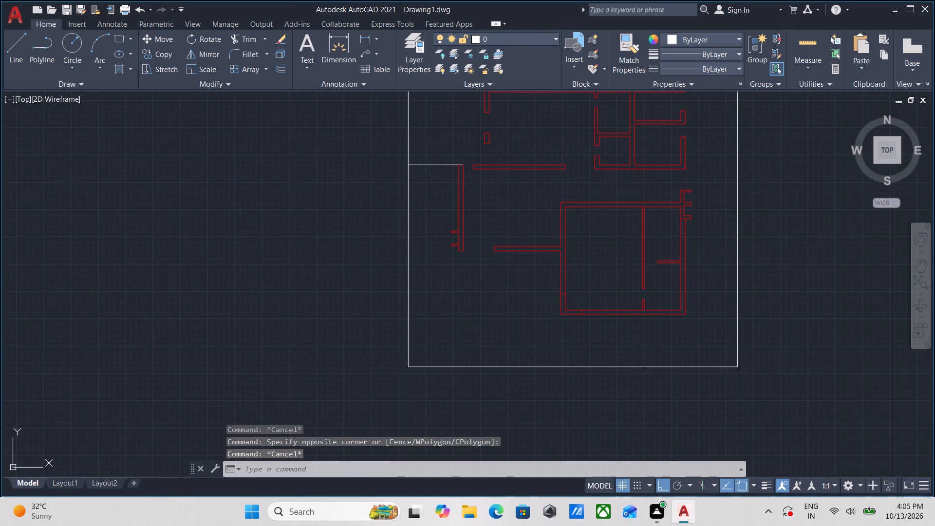
# Examine the floor plan's wall outlines for missing edges or linework not yet on the WALLS layer.
pyautogui.scroll(-1, 538, 169)
pyautogui.moveTo(538, 169); pyautogui.dragTo(487, 264, button='middle')
pyautogui.scroll(2, 551, 166)
pyautogui.scroll(2, 505, 164)
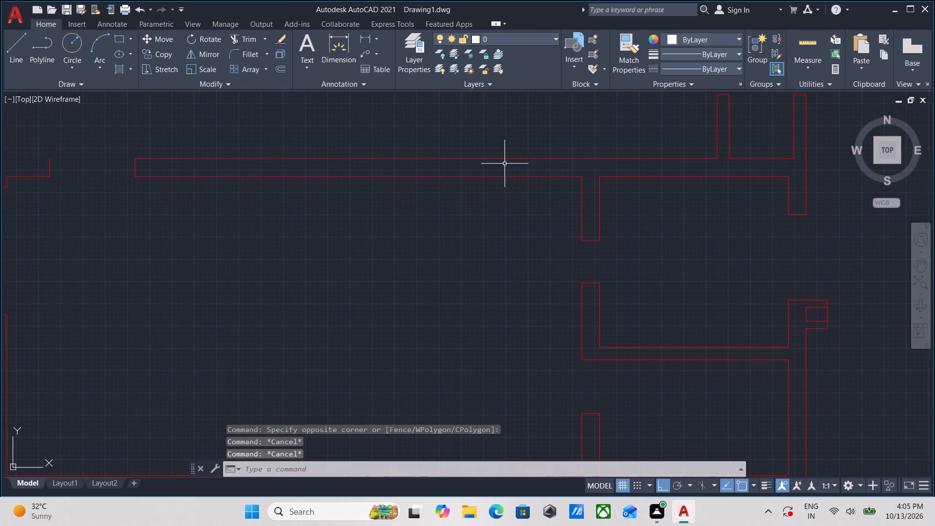
pyautogui.scroll(2, 451, 173)
pyautogui.scroll(-3, 451, 173)
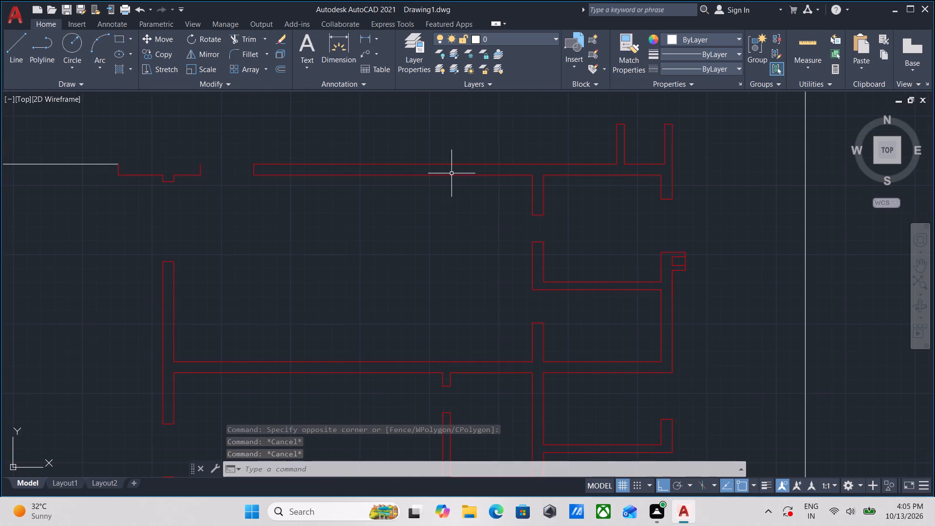
pyautogui.scroll(-2, 451, 173)
pyautogui.scroll(-1, 508, 216)
pyautogui.moveTo(508, 216); pyautogui.dragTo(515, 170, button='middle')
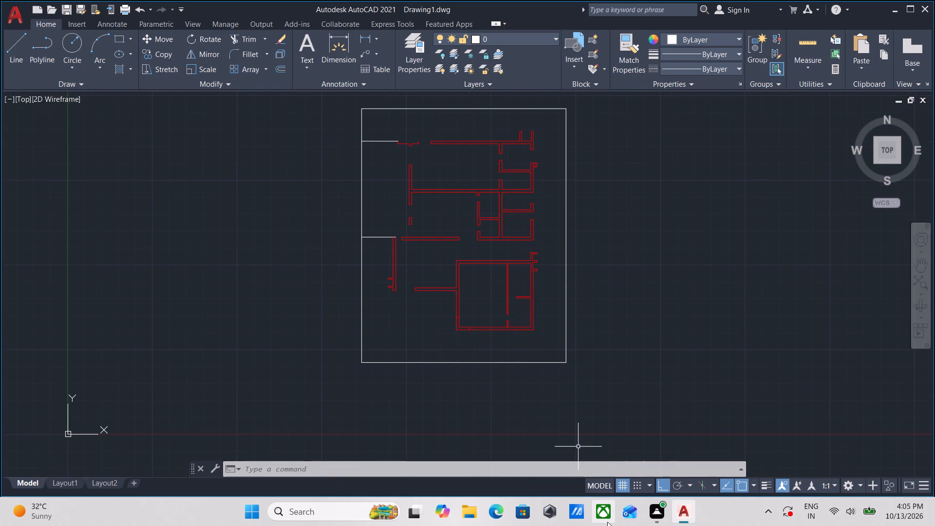
pyautogui.scroll(1, 530, 364)
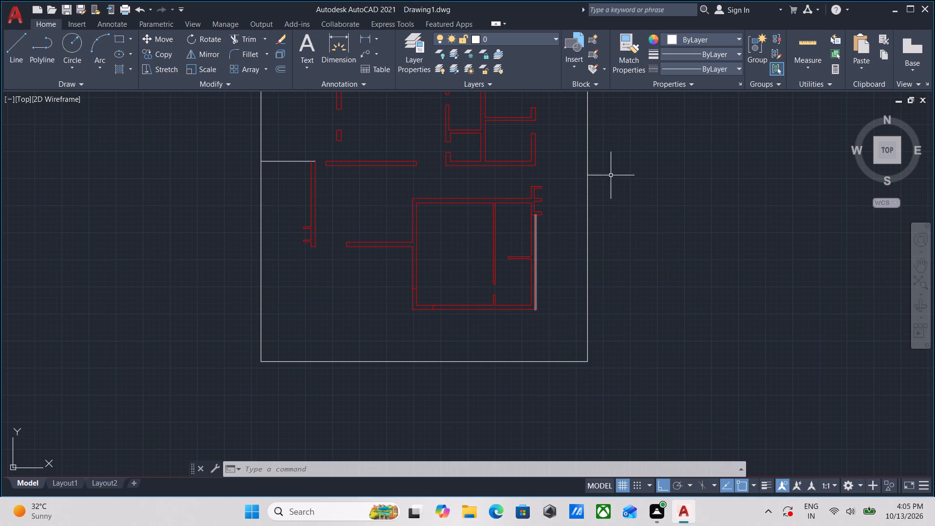
pyautogui.scroll(3, 579, 213)
pyautogui.scroll(-2, 519, 209)
pyautogui.press('Escape')
pyautogui.moveTo(526, 192); pyautogui.dragTo(532, 234, button='middle')
pyautogui.scroll(-1, 442, 165)
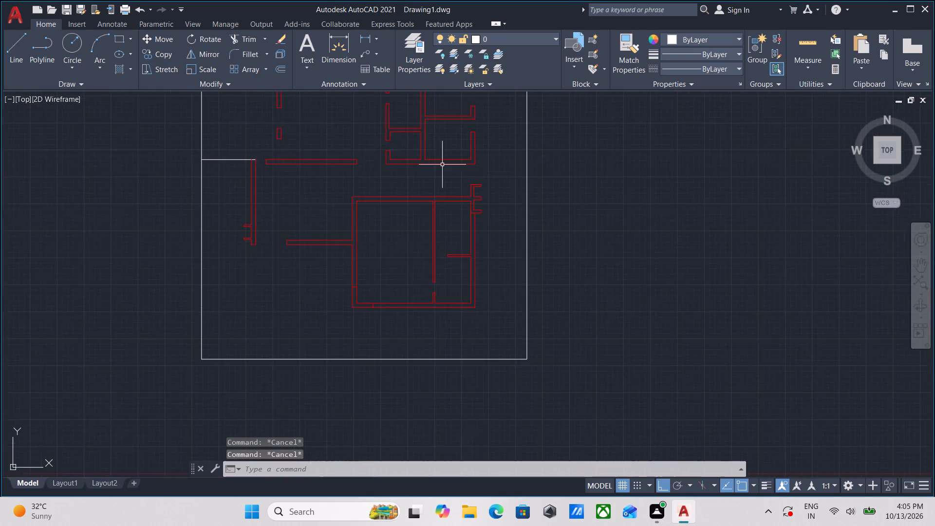
pyautogui.moveTo(442, 165); pyautogui.dragTo(465, 209, button='middle')
pyautogui.scroll(2, 437, 184)
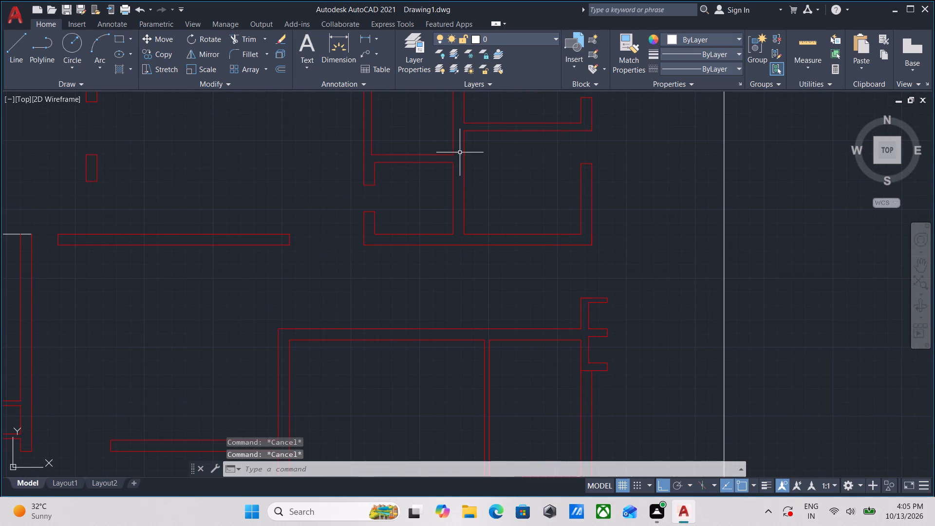
pyautogui.scroll(-1, 453, 186)
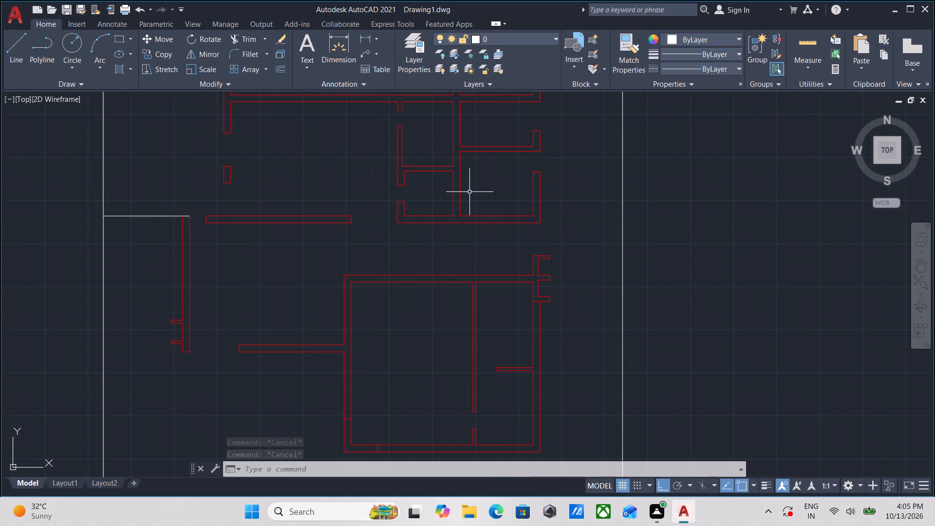
pyautogui.scroll(2, 458, 176)
pyautogui.scroll(-1, 429, 118)
pyautogui.moveTo(430, 119); pyautogui.dragTo(515, 225, button='middle')
pyautogui.moveTo(509, 214); pyautogui.dragTo(511, 217, button='middle')
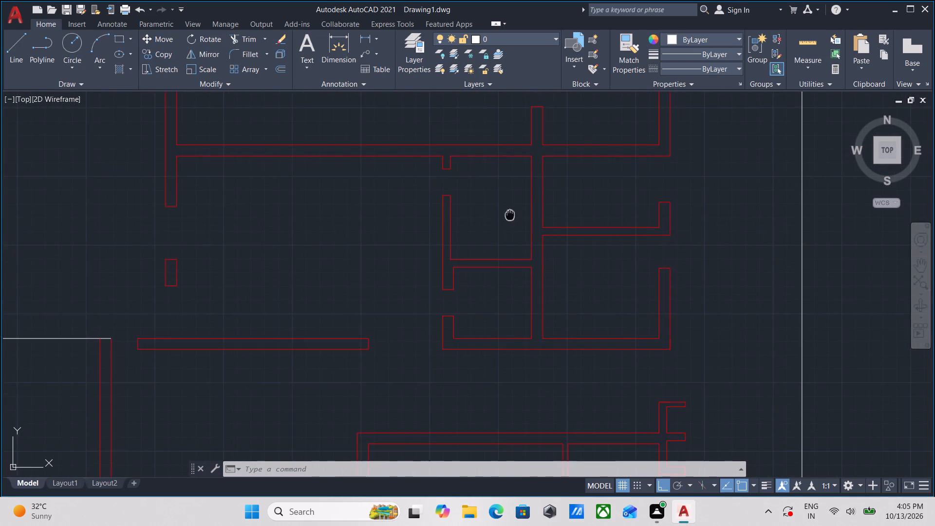
pyautogui.moveTo(511, 217); pyautogui.dragTo(548, 293, button='middle')
pyautogui.moveTo(533, 226); pyautogui.dragTo(555, 341, button='middle')
pyautogui.scroll(-3, 479, 234)
pyautogui.moveTo(483, 242); pyautogui.dragTo(492, 272, button='middle')
pyautogui.scroll(3, 492, 272)
pyautogui.scroll(-1, 407, 250)
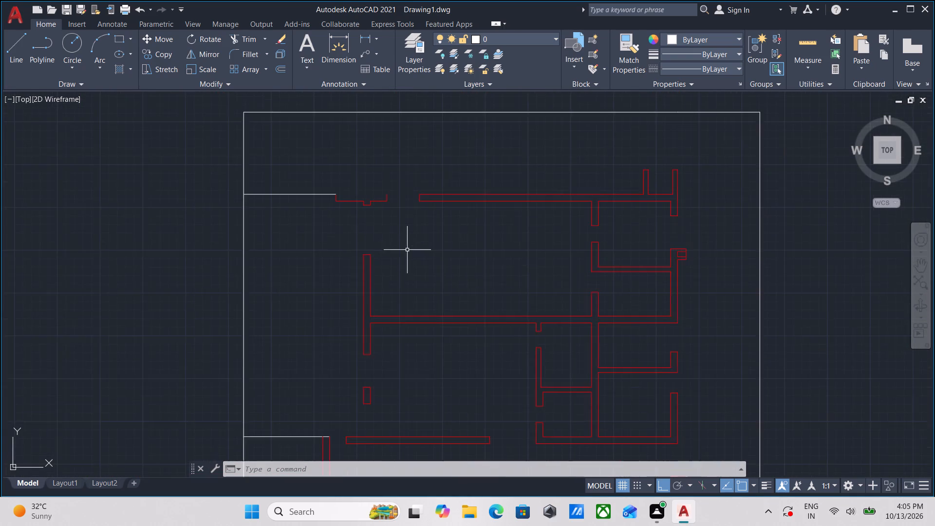
# Make WALLS the current layer and draw a line closing the open top edge of the notched northern wall.
pyautogui.moveTo(407, 250); pyautogui.dragTo(460, 287, button='middle')
pyautogui.scroll(3, 424, 237)
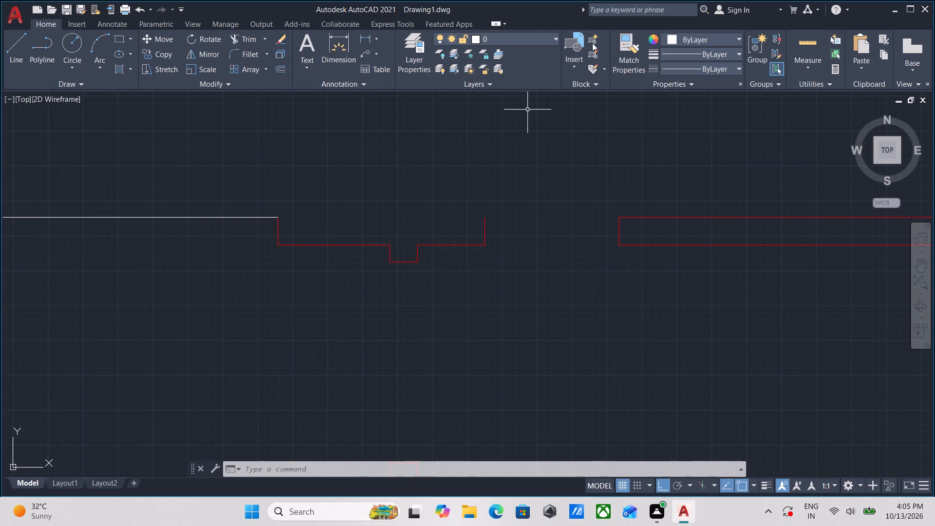
pyautogui.click(535, 36)
pyautogui.click(508, 109)
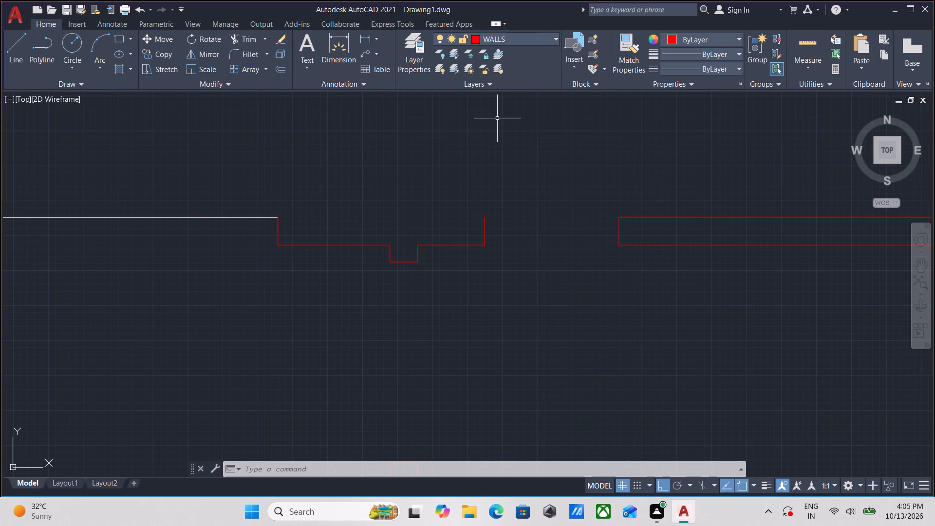
pyautogui.press('l')
pyautogui.press('Return')
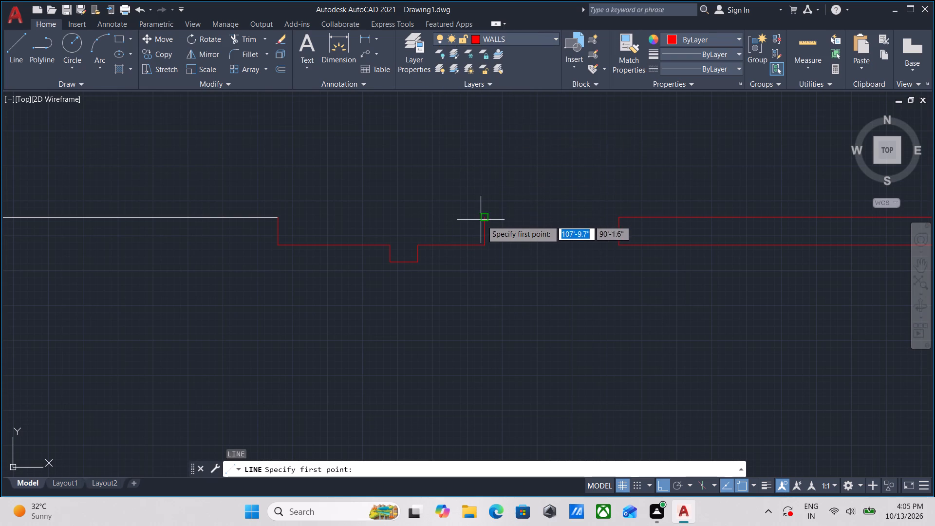
pyautogui.click(484, 217)
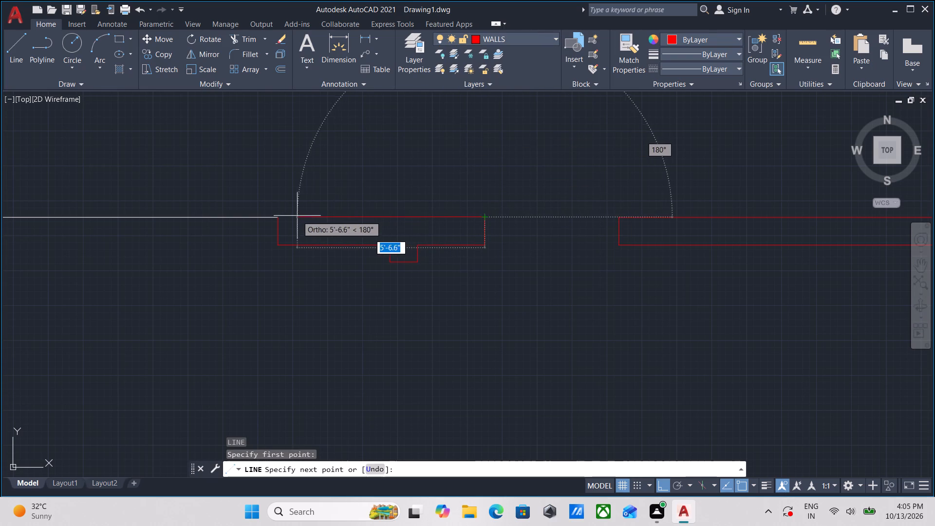
pyautogui.click(279, 219)
pyautogui.press('Escape')
# Inspect the wall outlines and openings throughout the plan, from the northern walls to the southern room.
pyautogui.scroll(-3, 316, 207)
pyautogui.moveTo(371, 207); pyautogui.dragTo(453, 189, button='middle')
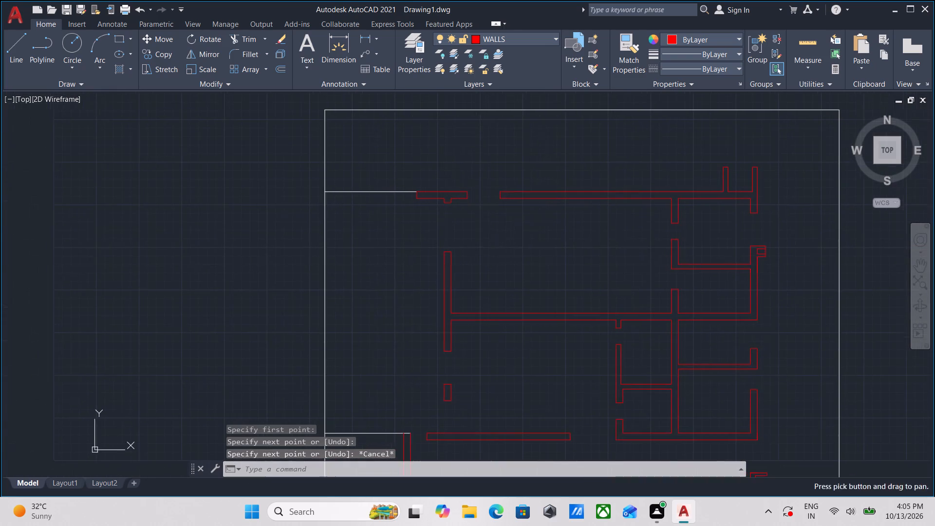
pyautogui.moveTo(636, 237); pyautogui.dragTo(550, 263, button='middle')
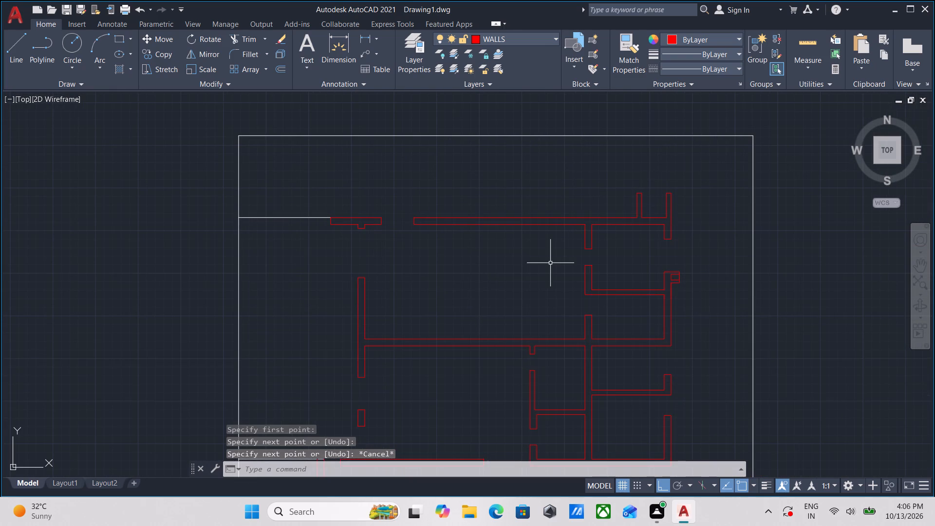
pyautogui.scroll(1, 550, 263)
pyautogui.moveTo(551, 260); pyautogui.dragTo(659, 280, button='middle')
pyautogui.scroll(-2, 627, 277)
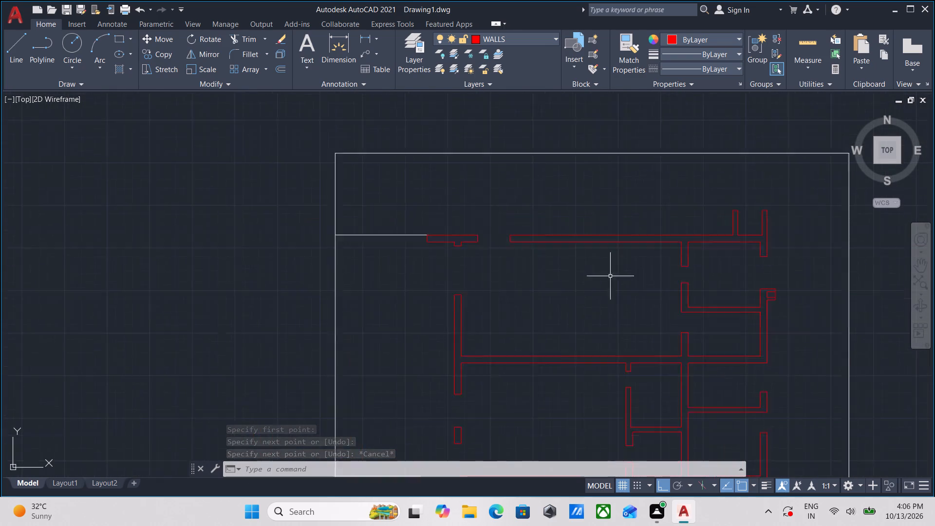
pyautogui.moveTo(605, 275); pyautogui.dragTo(610, 260, button='middle')
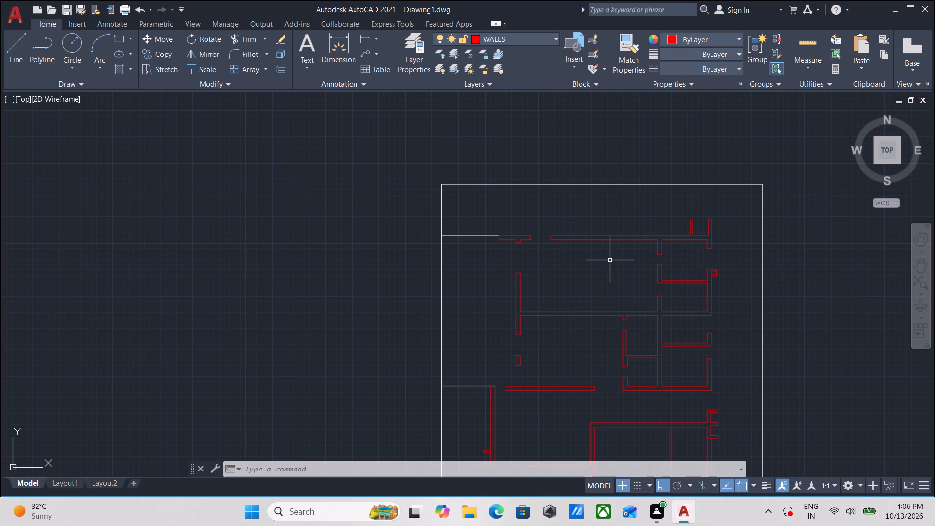
pyautogui.scroll(2, 531, 232)
pyautogui.scroll(-2, 479, 242)
pyautogui.moveTo(471, 242); pyautogui.dragTo(545, 205, button='middle')
pyautogui.scroll(1, 545, 205)
pyautogui.moveTo(540, 280); pyautogui.dragTo(543, 276, button='middle')
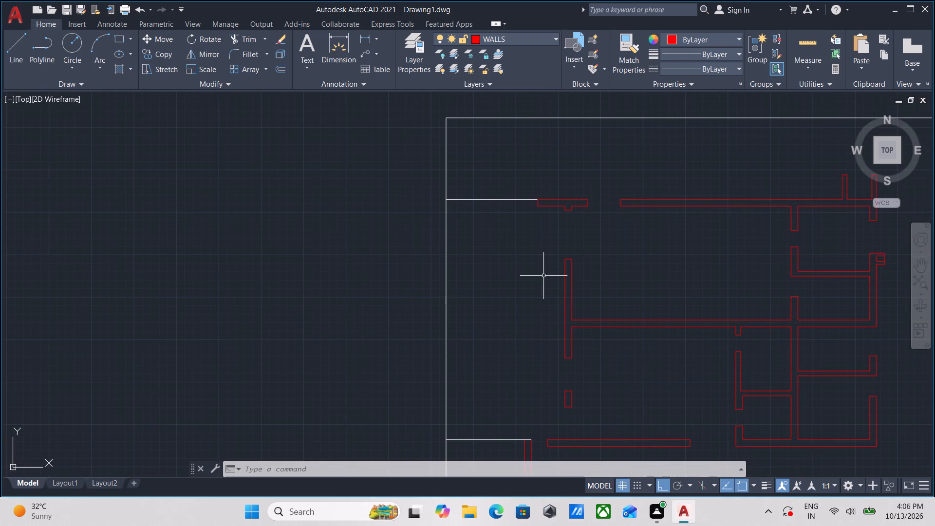
pyautogui.scroll(-1, 543, 276)
pyautogui.moveTo(543, 276); pyautogui.dragTo(484, 274, button='middle')
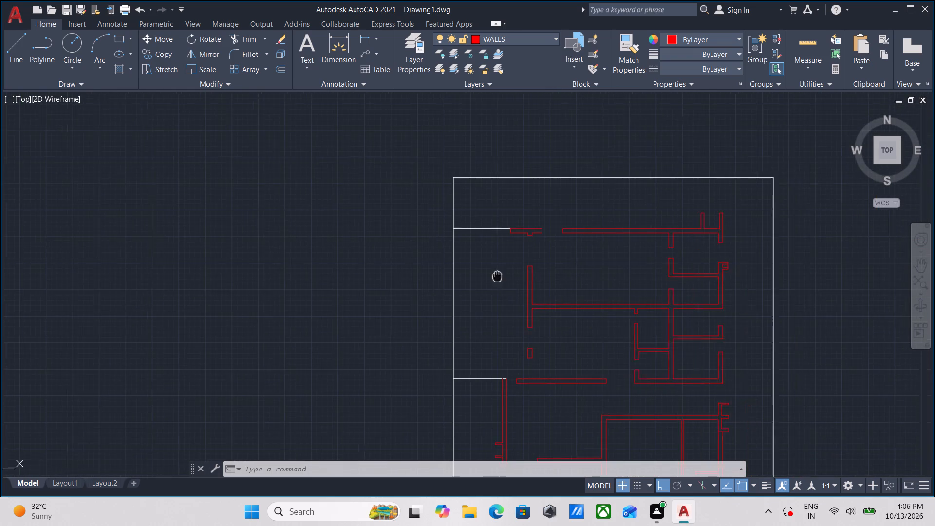
pyautogui.moveTo(484, 274); pyautogui.dragTo(477, 273, button='middle')
pyautogui.moveTo(562, 245); pyautogui.dragTo(468, 221, button='middle')
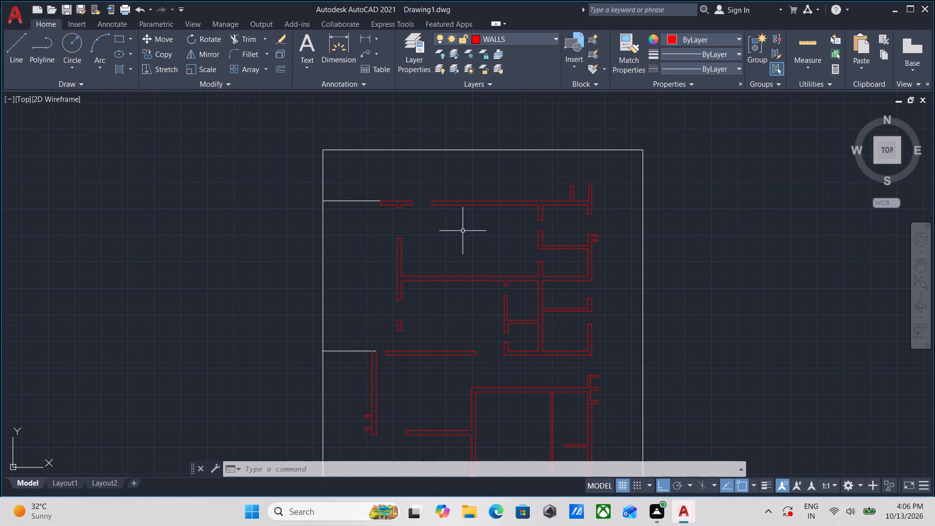
pyautogui.moveTo(463, 231); pyautogui.dragTo(446, 211, button='middle')
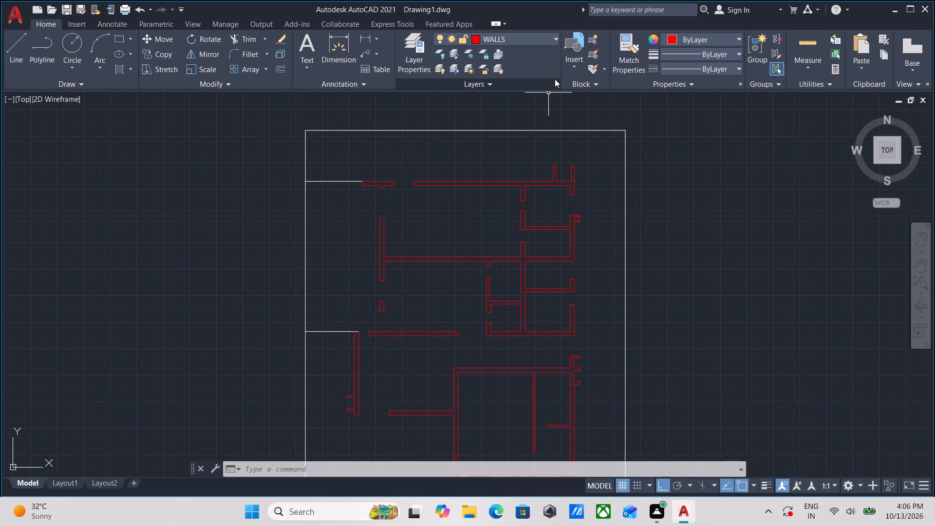
pyautogui.scroll(1, 535, 239)
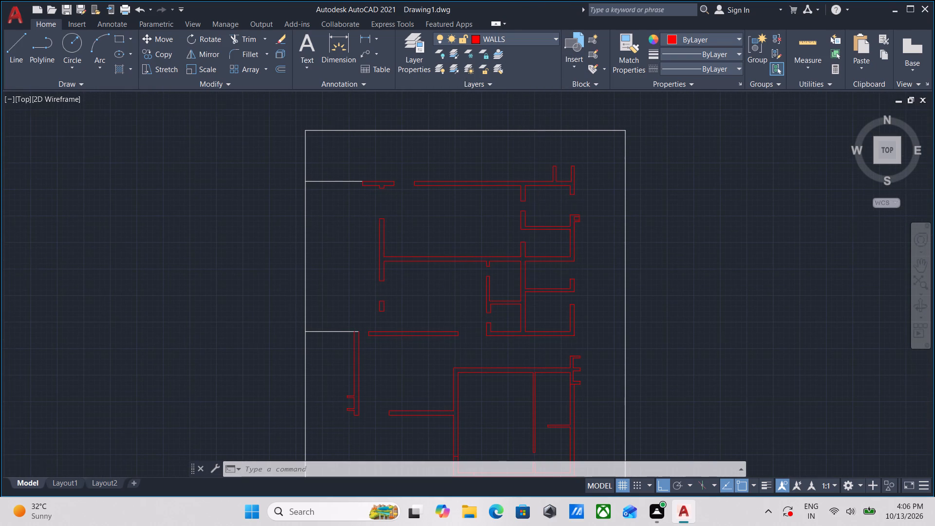
pyautogui.scroll(1, 536, 244)
pyautogui.scroll(-1, 538, 243)
pyautogui.moveTo(538, 242); pyautogui.dragTo(556, 182, button='middle')
pyautogui.scroll(-2, 566, 265)
pyautogui.moveTo(566, 268); pyautogui.dragTo(570, 175, button='middle')
pyautogui.scroll(3, 553, 303)
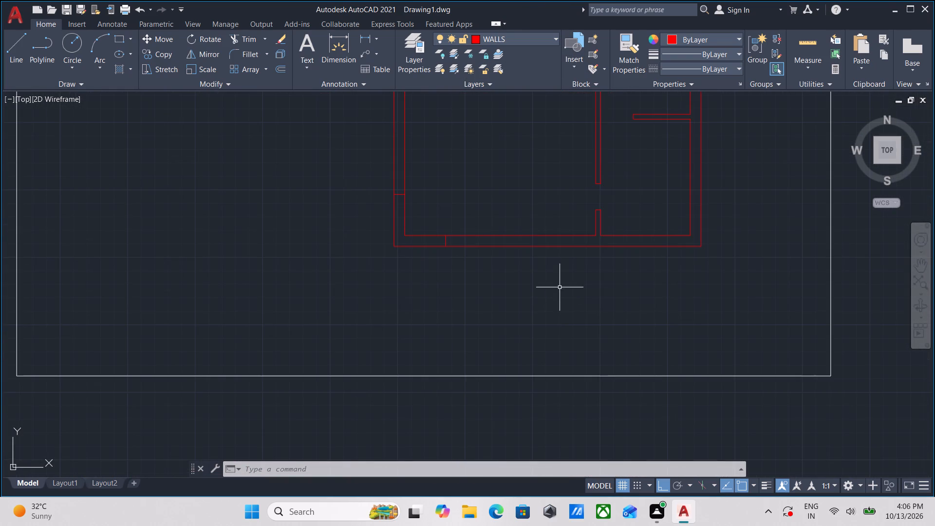
pyautogui.moveTo(560, 280); pyautogui.dragTo(560, 321, button='middle')
pyautogui.scroll(3, 542, 267)
pyautogui.scroll(-2, 532, 259)
pyautogui.moveTo(530, 259); pyautogui.dragTo(572, 277, button='middle')
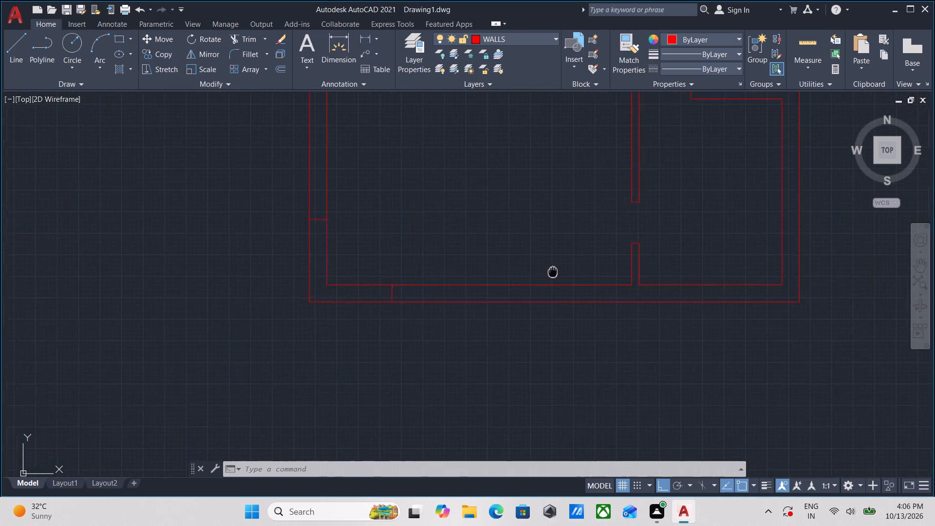
pyautogui.moveTo(572, 277); pyautogui.dragTo(598, 281, button='middle')
pyautogui.scroll(-1, 506, 249)
pyautogui.moveTo(506, 249); pyautogui.dragTo(519, 363, button='middle')
pyautogui.scroll(-1, 521, 272)
pyautogui.moveTo(521, 271); pyautogui.dragTo(516, 324, button='middle')
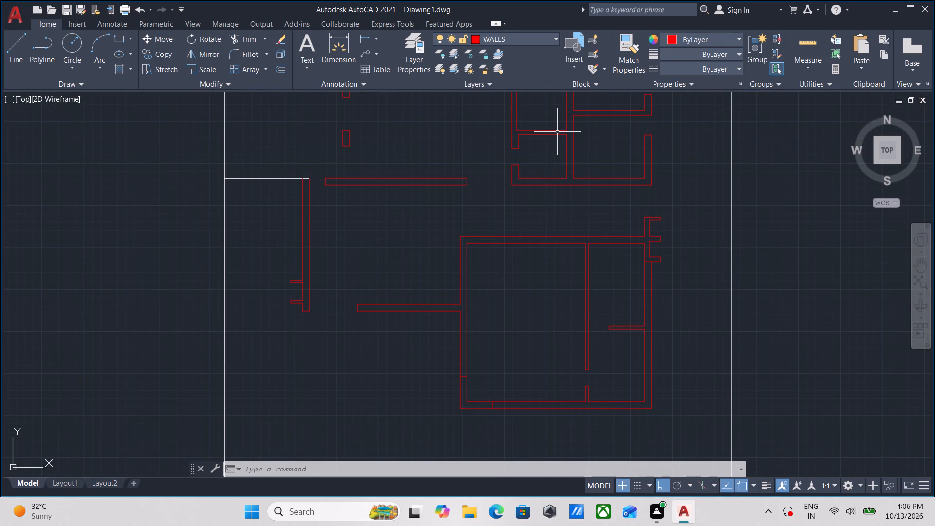
pyautogui.moveTo(557, 132); pyautogui.dragTo(529, 168, button='middle')
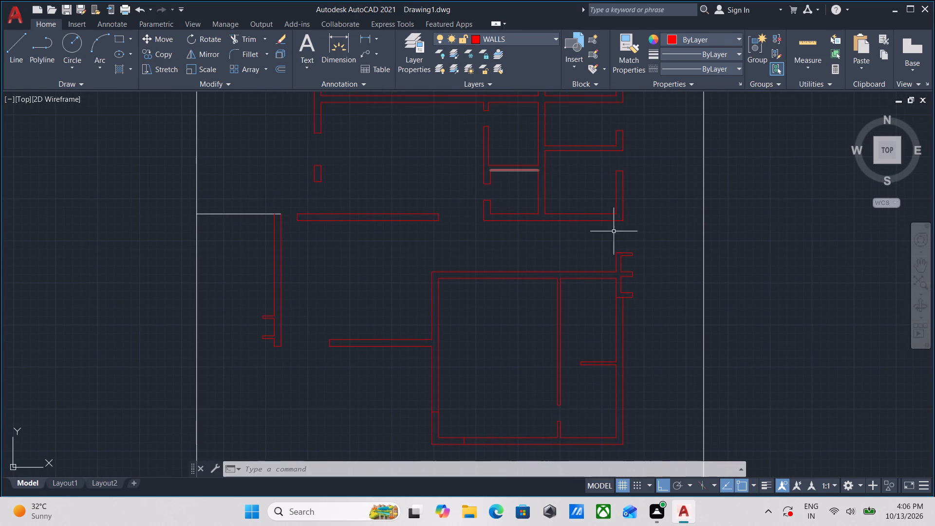
pyautogui.moveTo(728, 212); pyautogui.dragTo(602, 262, button='middle')
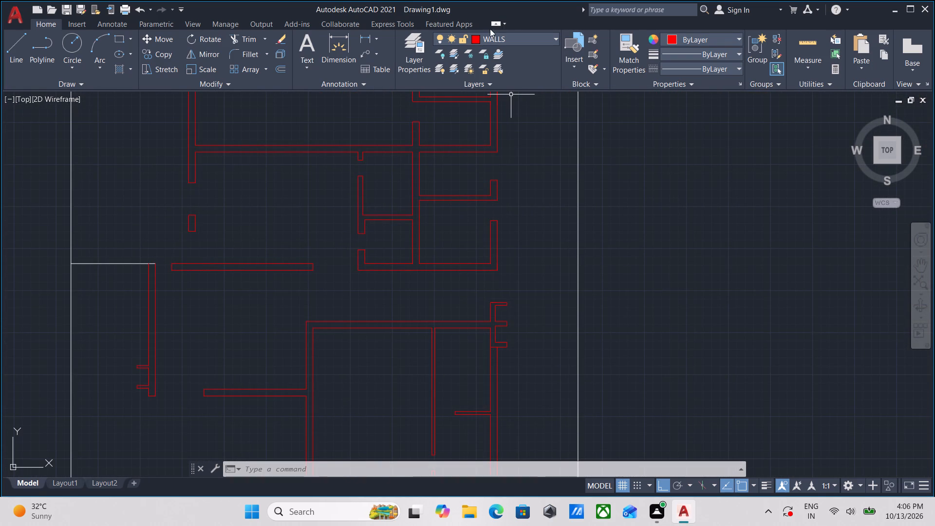
# Make the windows layer current and draw a 4' by 9" rectangle in the empty space east of the floor plan.
pyautogui.click(504, 37)
pyautogui.click(503, 125)
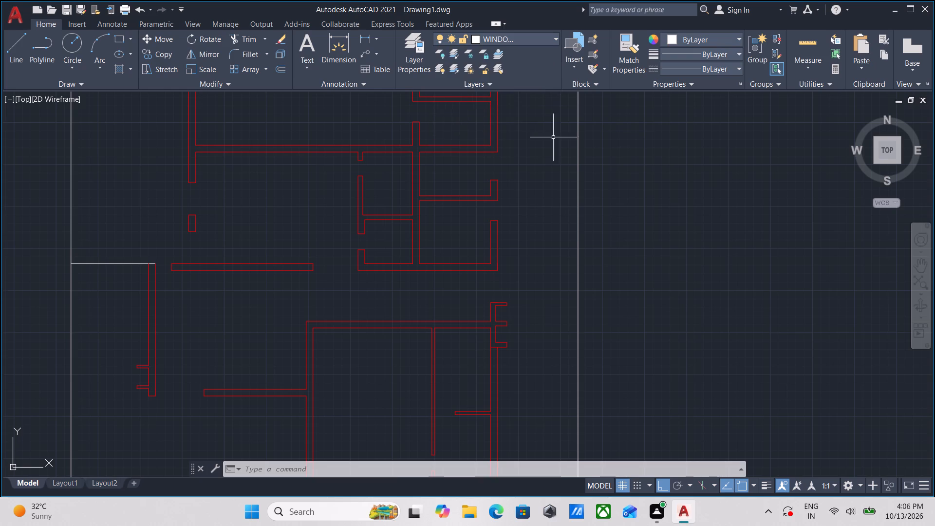
pyautogui.moveTo(677, 165); pyautogui.dragTo(562, 200, button='middle')
pyautogui.write('REC')
pyautogui.press('Return')
pyautogui.click(606, 183)
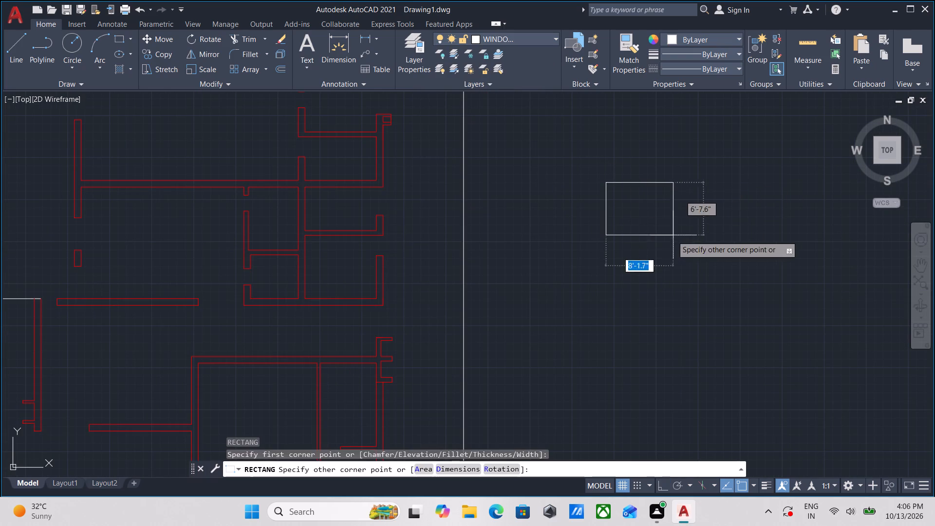
pyautogui.scroll(1, 696, 186)
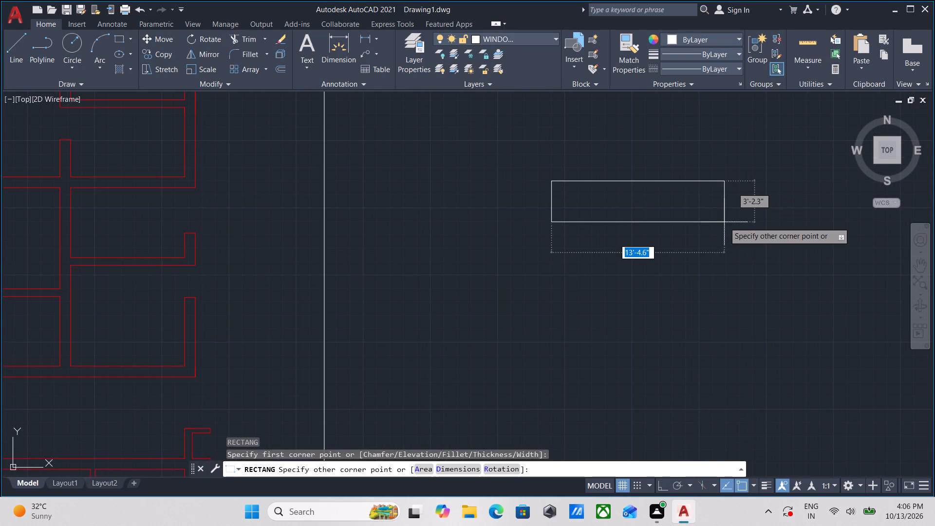
pyautogui.scroll(2, 724, 222)
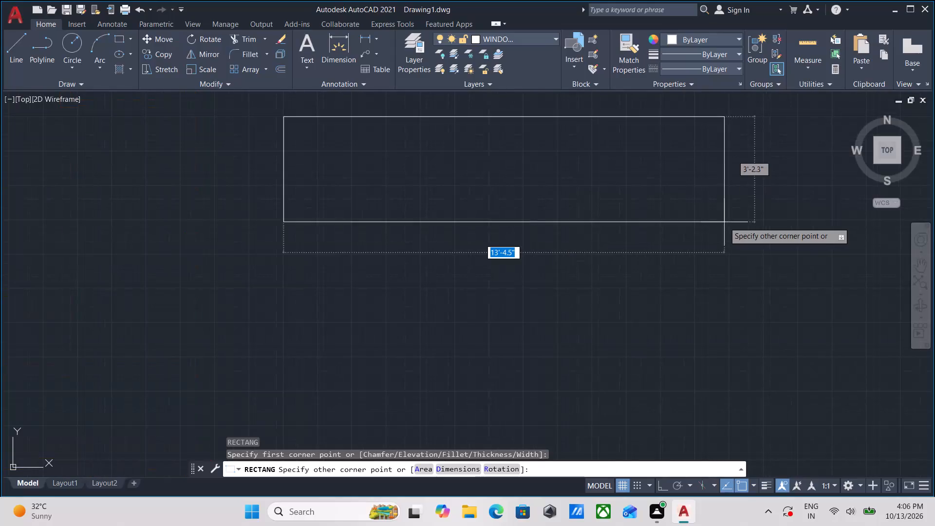
pyautogui.scroll(-1, 724, 222)
pyautogui.moveTo(724, 222); pyautogui.dragTo(745, 272, button='middle')
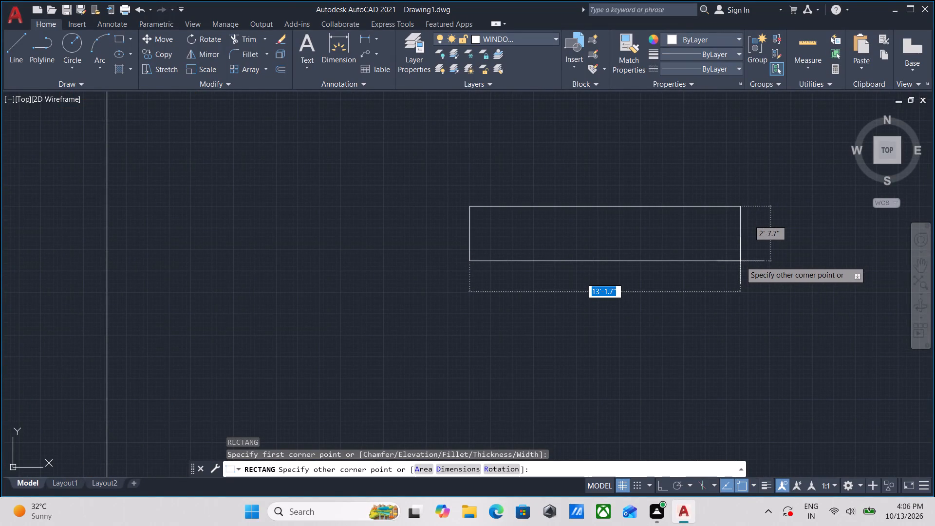
pyautogui.scroll(1, 740, 261)
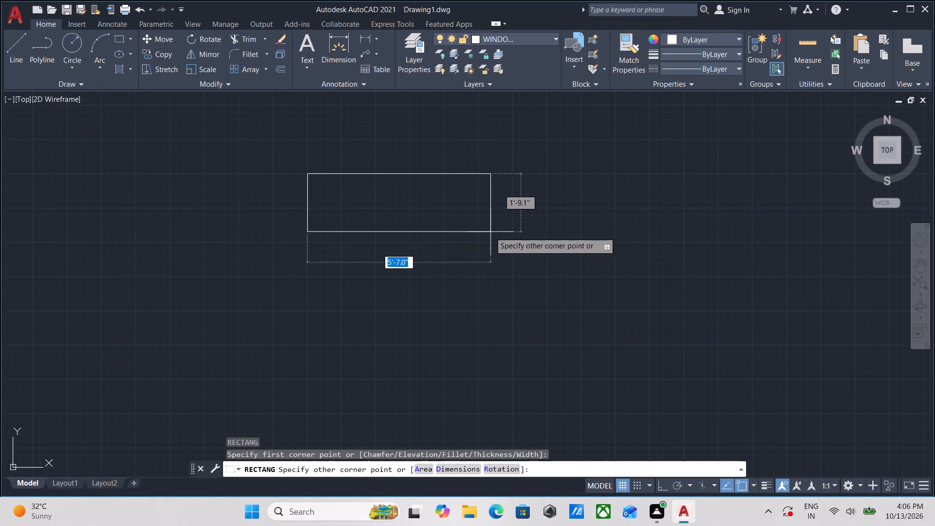
pyautogui.moveTo(483, 231); pyautogui.dragTo(715, 284, button='middle')
pyautogui.press('4')
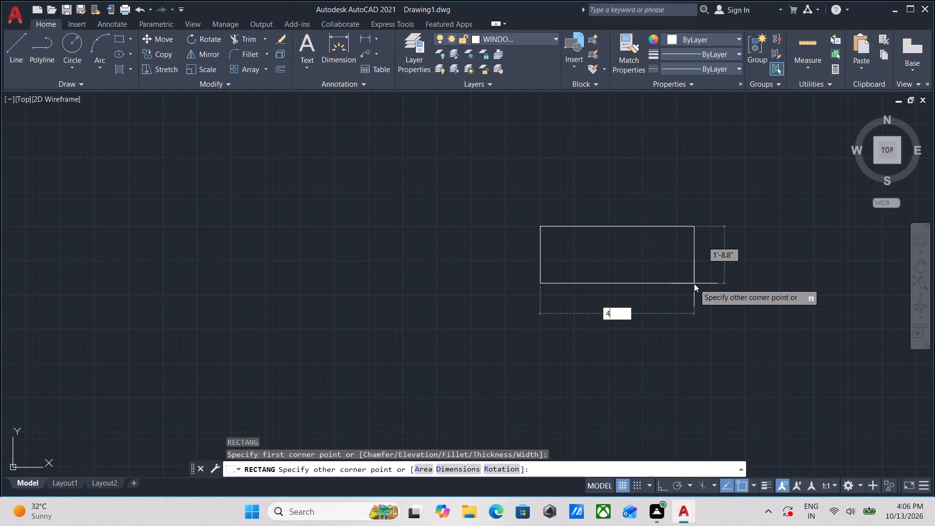
pyautogui.press("'")
pyautogui.press('Tab')
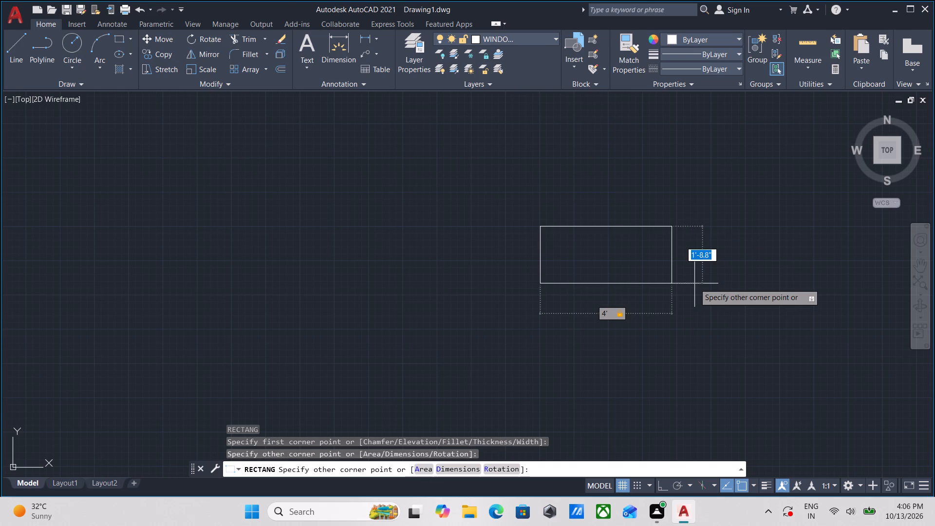
pyautogui.press('9')
pyautogui.hotkey('shift', '"')
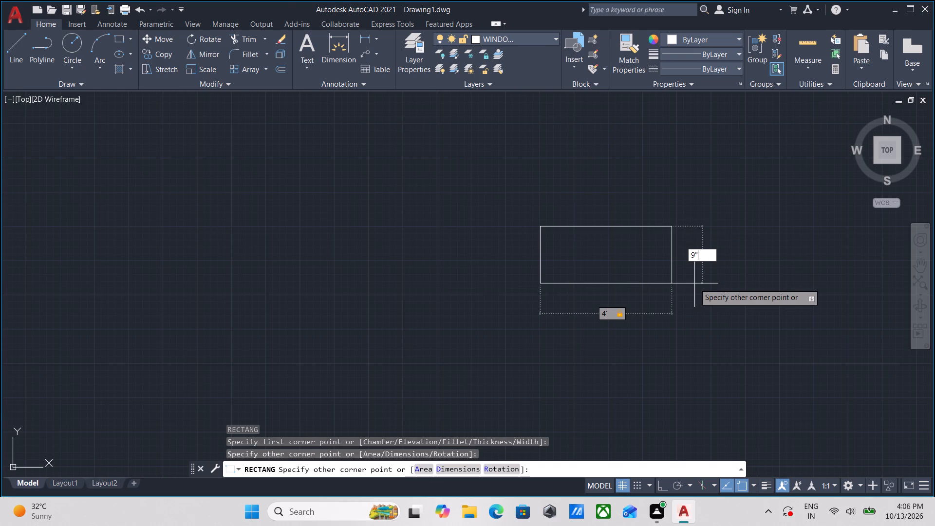
pyautogui.press('Return')
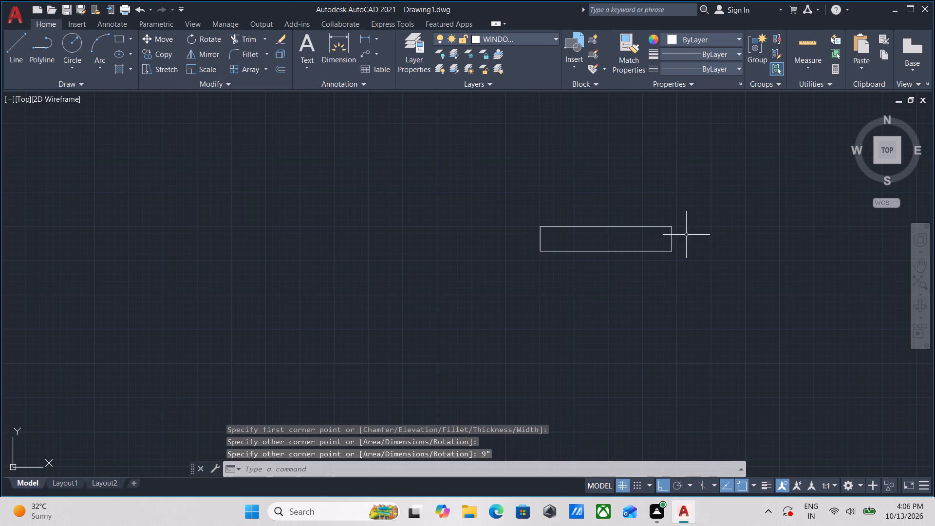
# Draw a horizontal line through the middle of the rectangle, from its west edge's midpoint to its east edge's midpoint.
pyautogui.scroll(2, 663, 231)
pyautogui.moveTo(607, 247); pyautogui.dragTo(612, 297, button='middle')
pyautogui.moveTo(547, 300); pyautogui.dragTo(574, 307, button='middle')
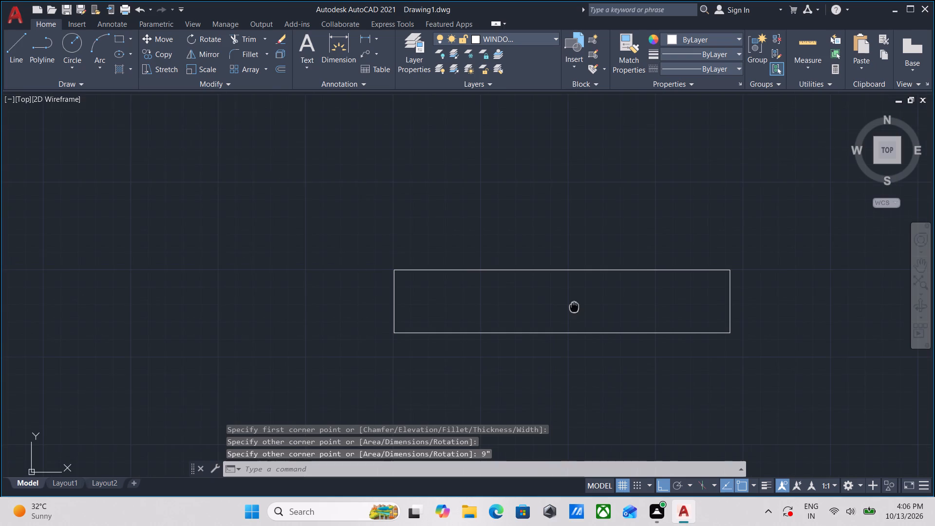
pyautogui.press('l')
pyautogui.press('Return')
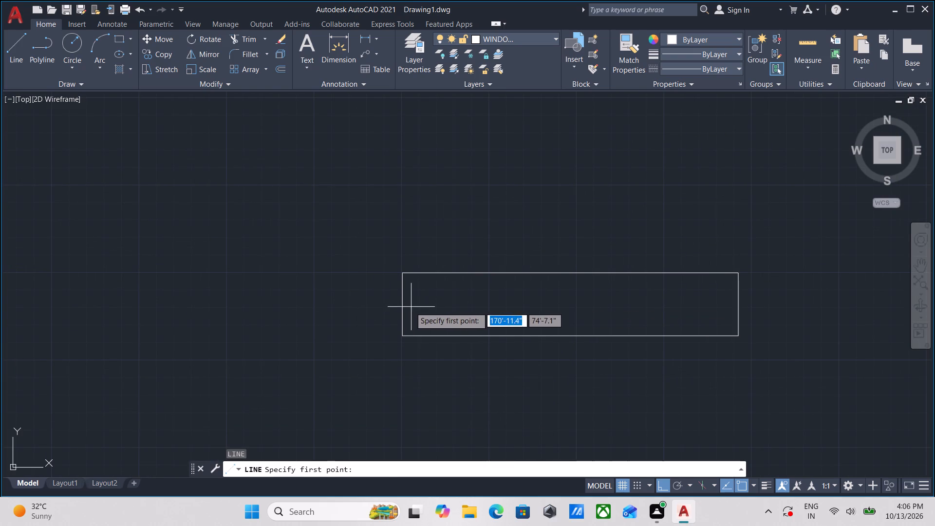
pyautogui.click(402, 306)
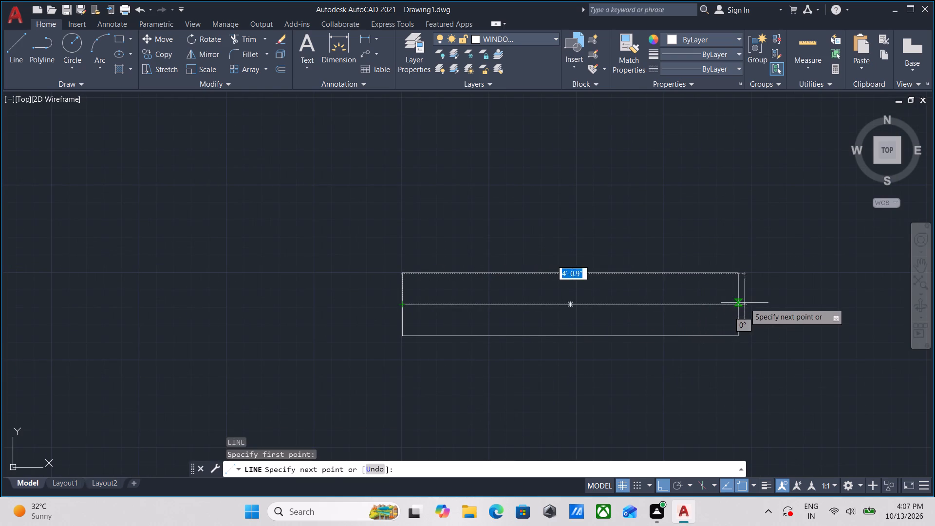
pyautogui.click(738, 304)
pyautogui.press('Escape')
# Offset the rectangle's horizontal centre line by 0.5" once to the north and once to the south.
pyautogui.scroll(1, 598, 304)
pyautogui.moveTo(576, 321); pyautogui.dragTo(571, 312)
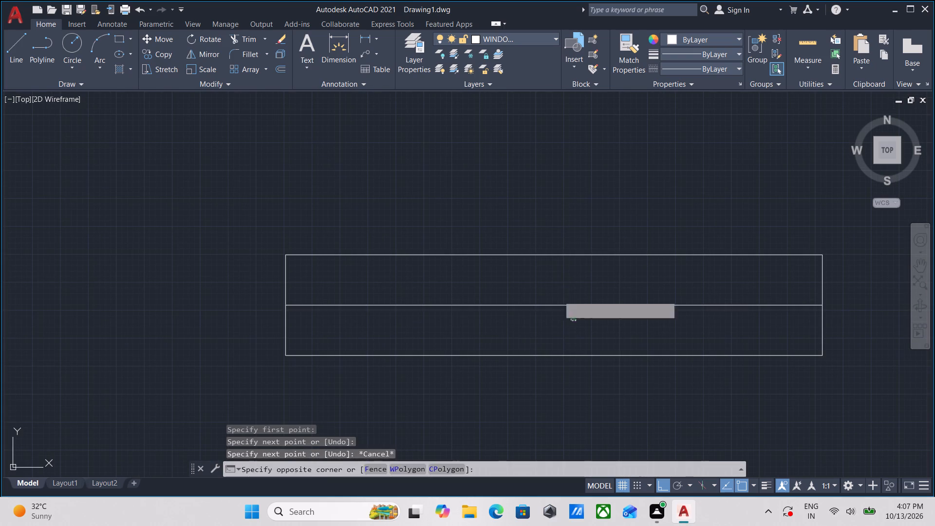
pyautogui.click(557, 294)
pyautogui.press('o')
pyautogui.press('Return')
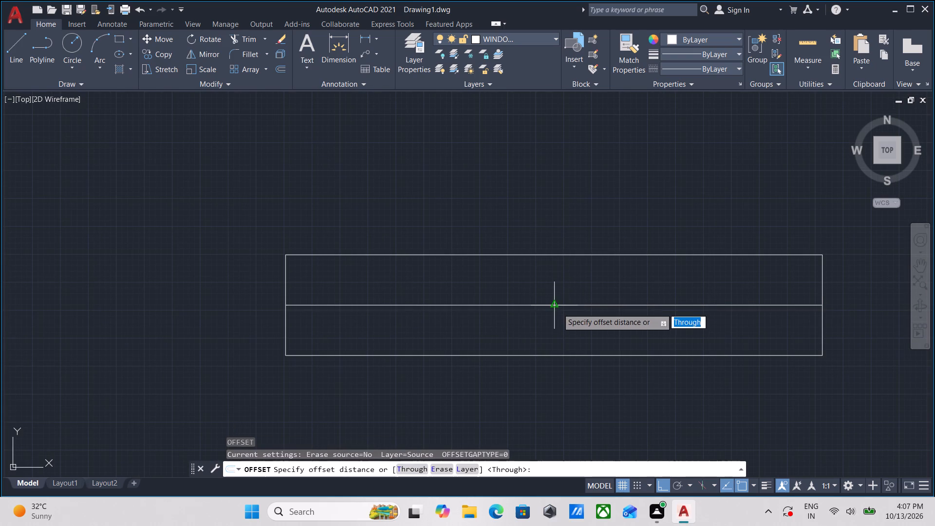
pyautogui.click(558, 308)
pyautogui.click(556, 296)
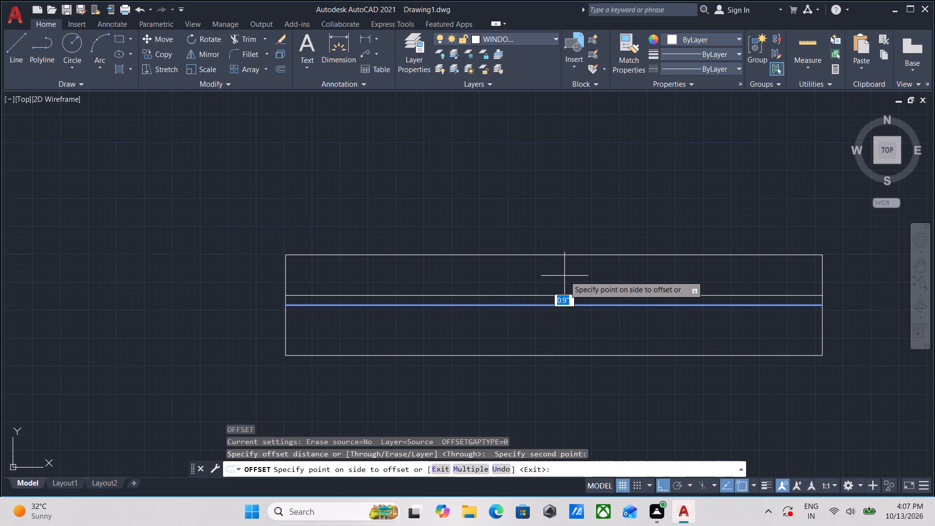
pyautogui.write('0.')
pyautogui.press('5')
pyautogui.press('Return')
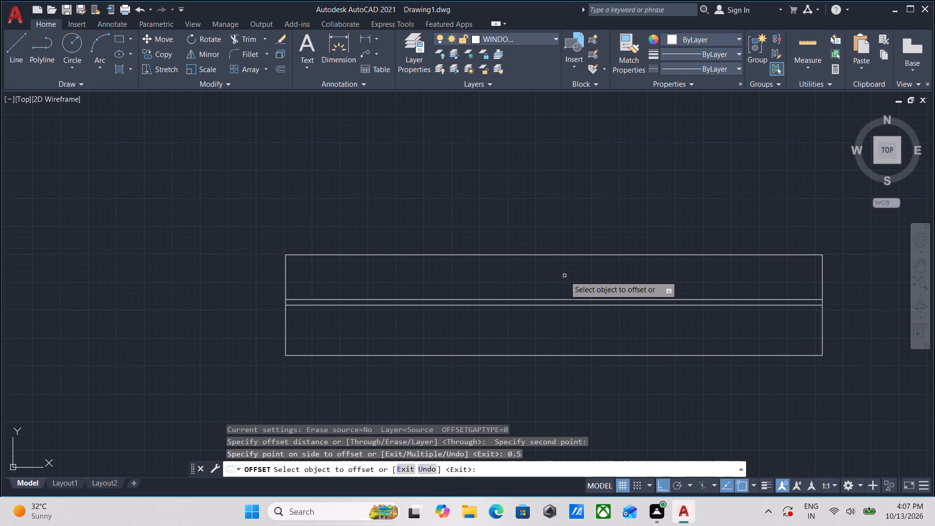
pyautogui.click(566, 306)
pyautogui.press('0')
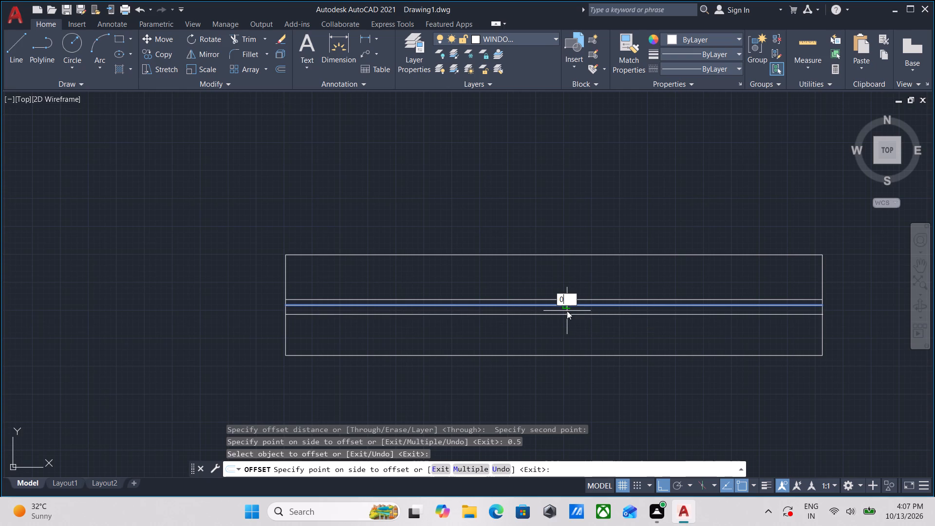
pyautogui.write('.5')
pyautogui.press('Return')
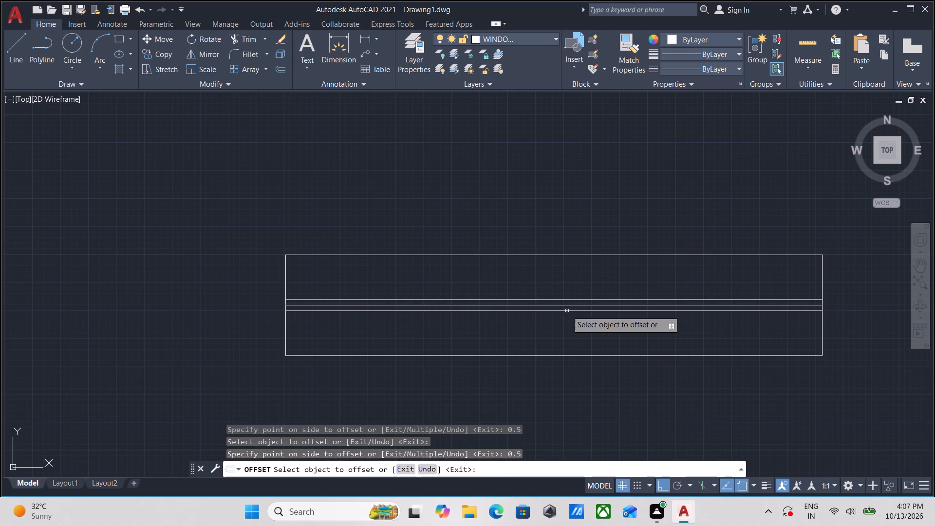
pyautogui.scroll(-2, 567, 311)
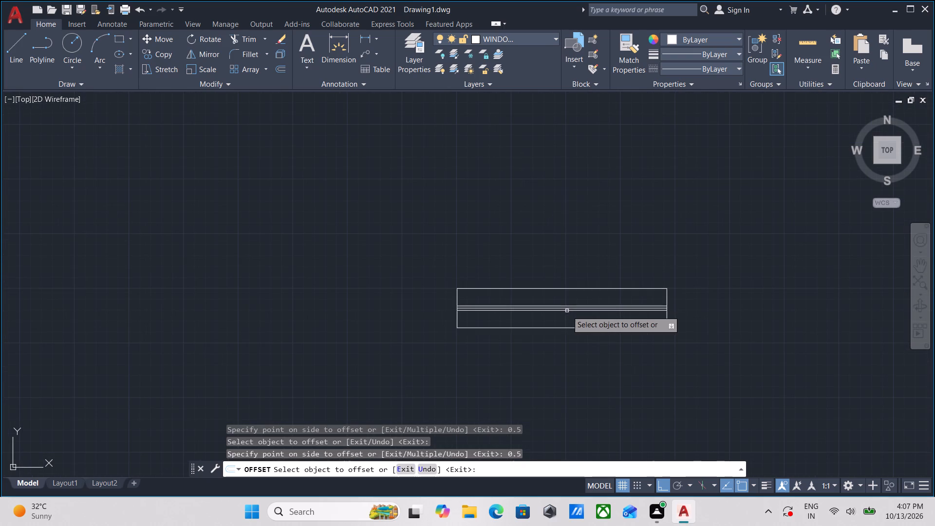
pyautogui.scroll(2, 567, 311)
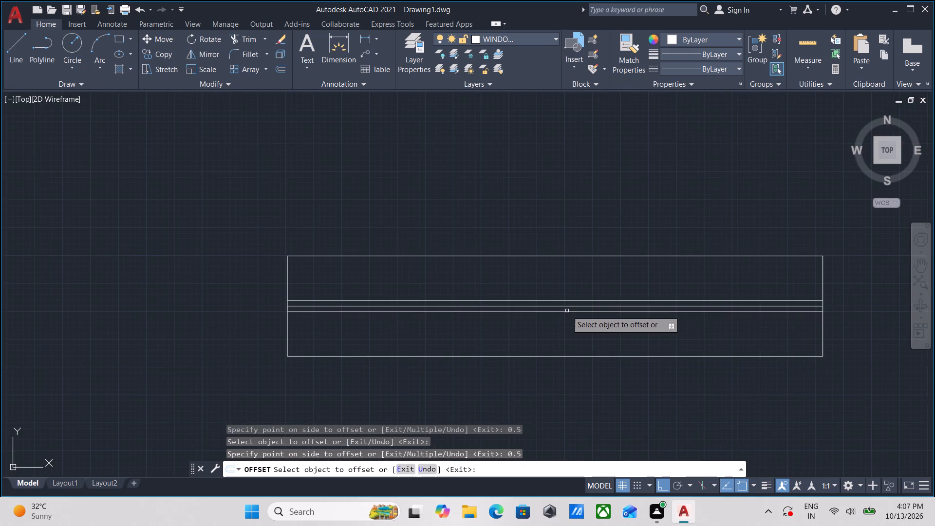
pyautogui.scroll(2, 494, 281)
pyautogui.press('Escape')
# Erase the original centre line between the two offset lines.
pyautogui.moveTo(485, 324); pyautogui.dragTo(537, 300, button='middle')
pyautogui.scroll(2, 521, 334)
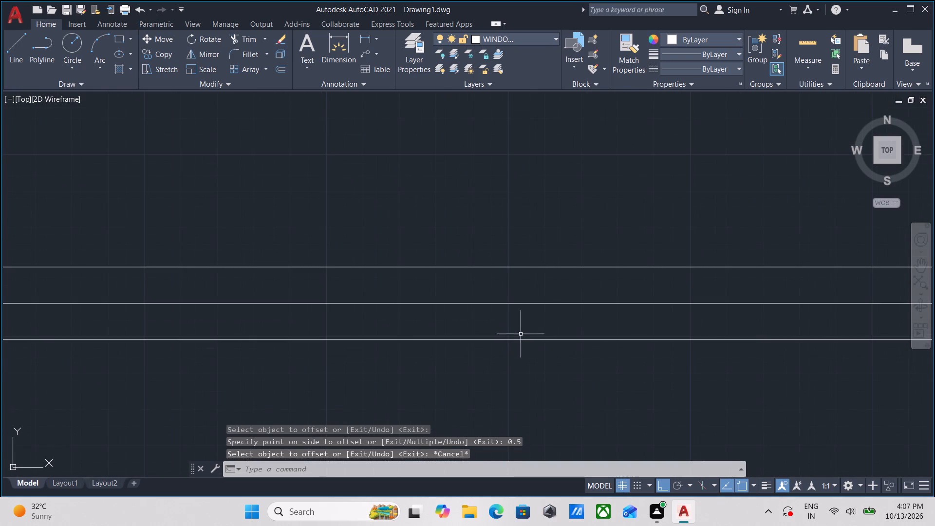
pyautogui.click(530, 323)
pyautogui.click(510, 292)
pyautogui.rightClick(510, 292)
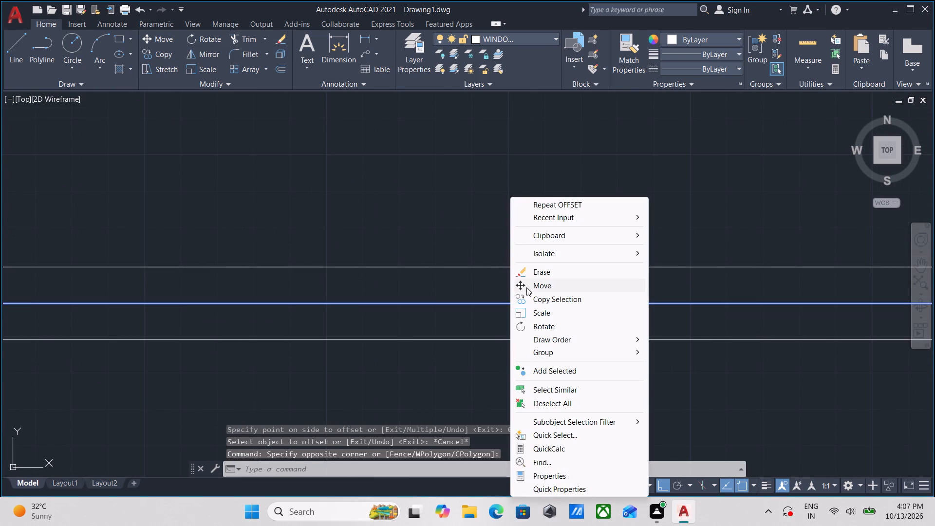
pyautogui.click(553, 270)
# Hatch the strip between the window symbol's two offset lines with a Gradient fill, first colour grey 99,100,102.
pyautogui.scroll(-2, 523, 295)
pyautogui.moveTo(523, 296); pyautogui.dragTo(577, 307, button='middle')
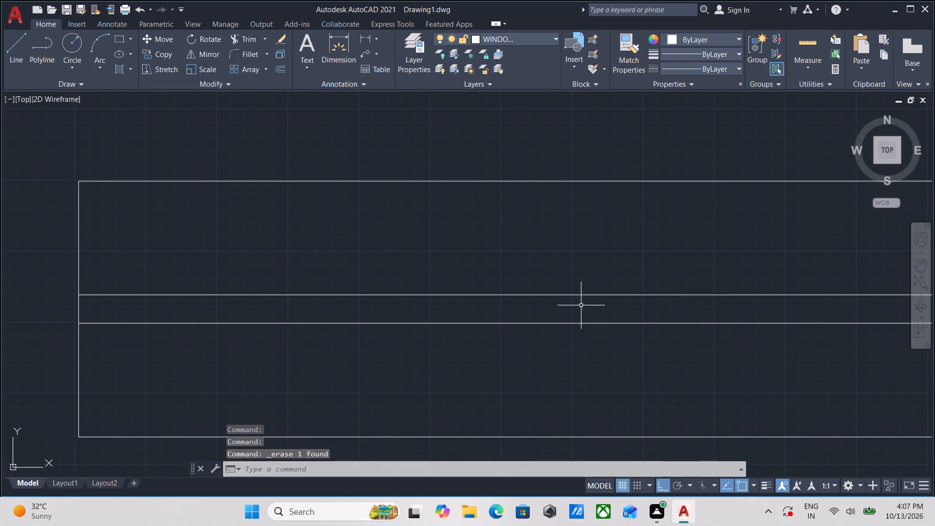
pyautogui.press('h')
pyautogui.press('Return')
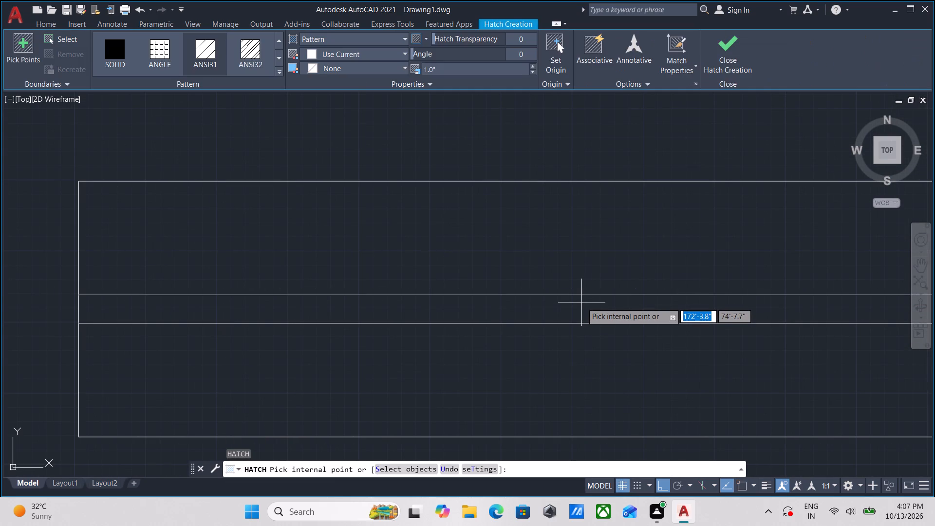
pyautogui.tripleClick(277, 52)
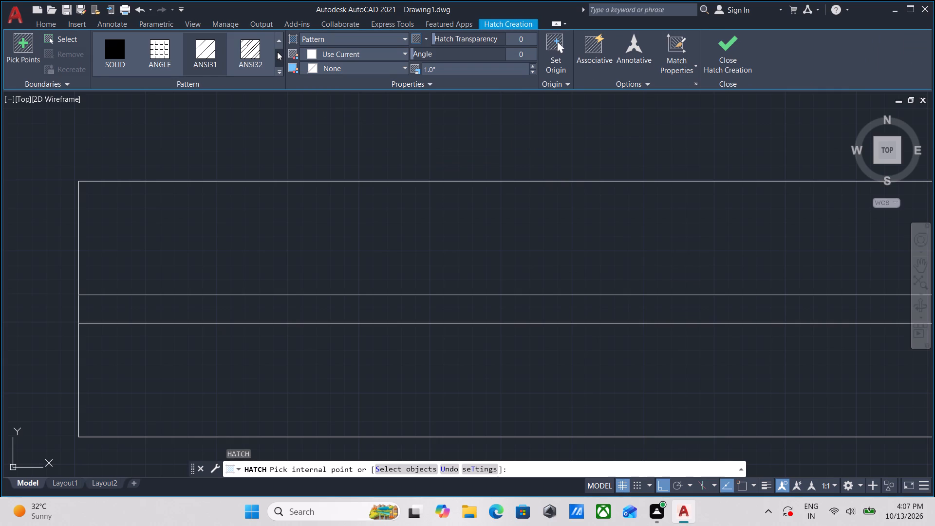
pyautogui.tripleClick(277, 52)
pyautogui.tripleClick(277, 52)
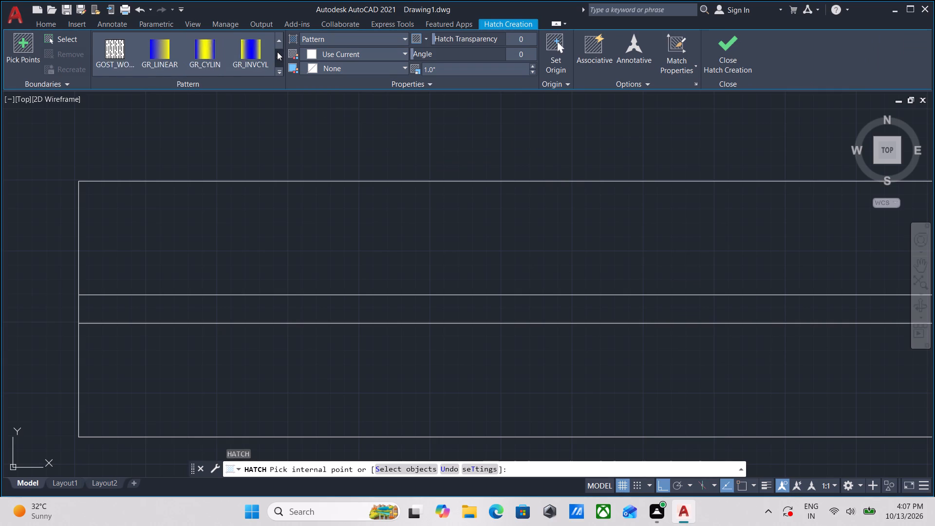
pyautogui.click(277, 52)
pyautogui.doubleClick(277, 52)
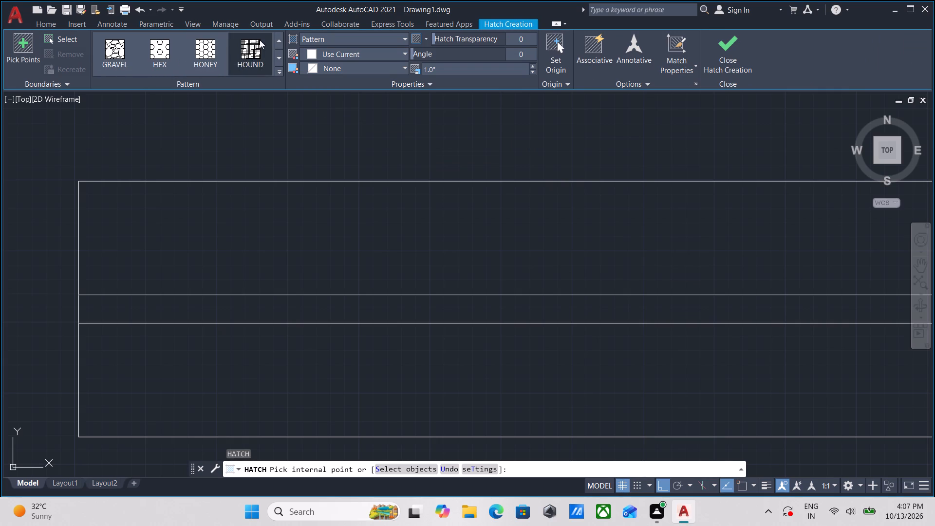
pyautogui.doubleClick(282, 37)
pyautogui.click(355, 41)
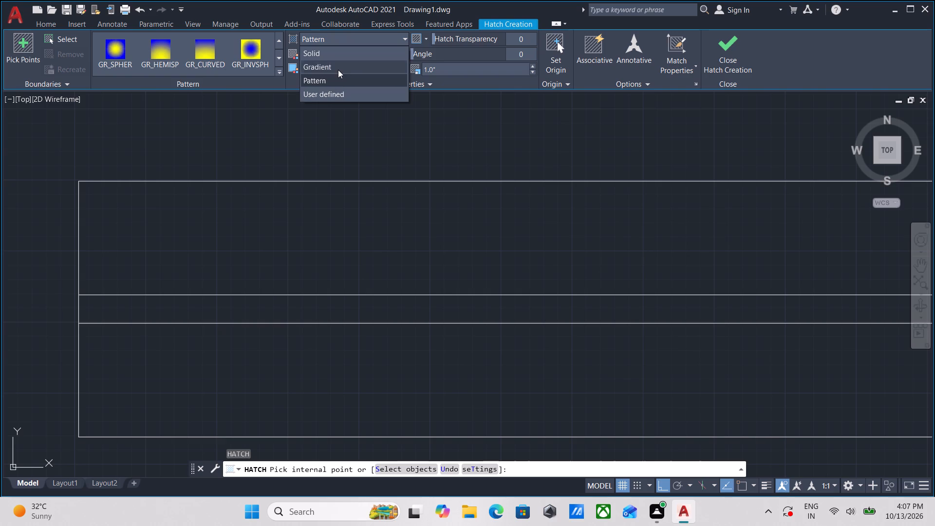
pyautogui.click(335, 55)
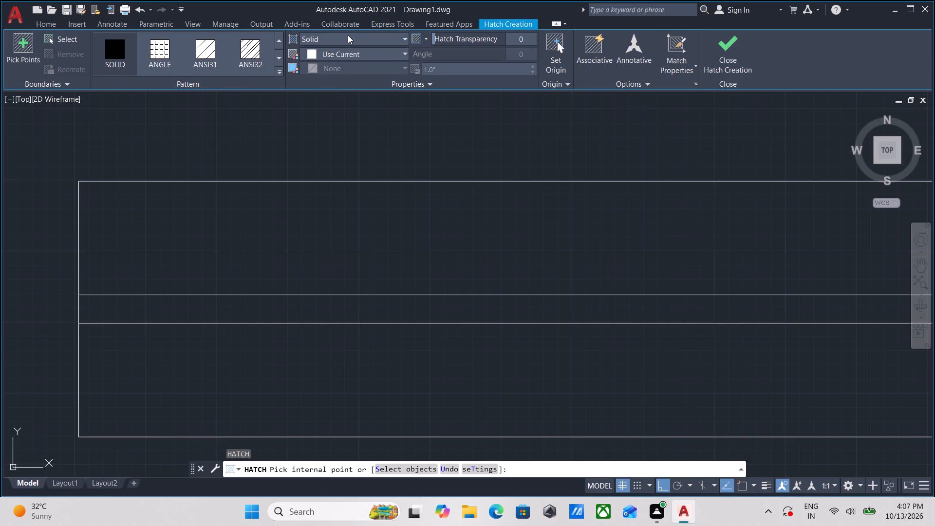
pyautogui.click(348, 35)
pyautogui.click(344, 73)
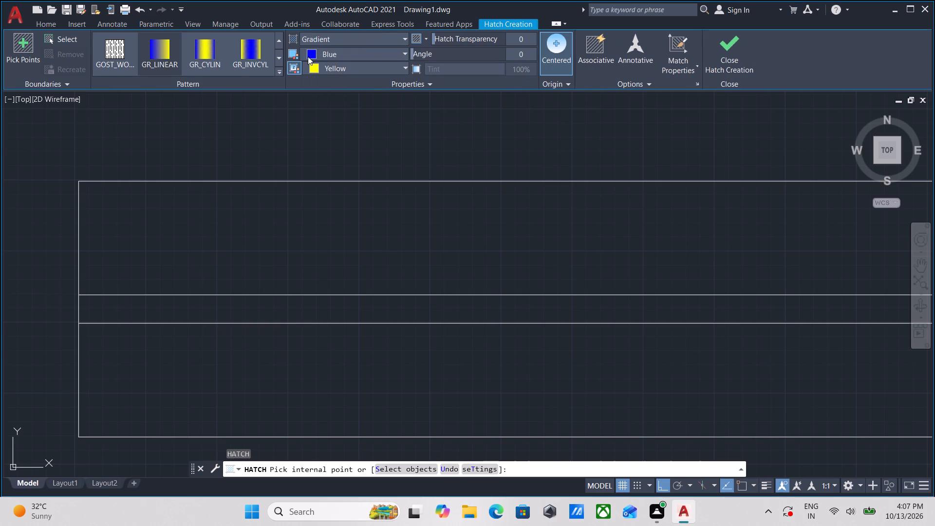
pyautogui.click(393, 55)
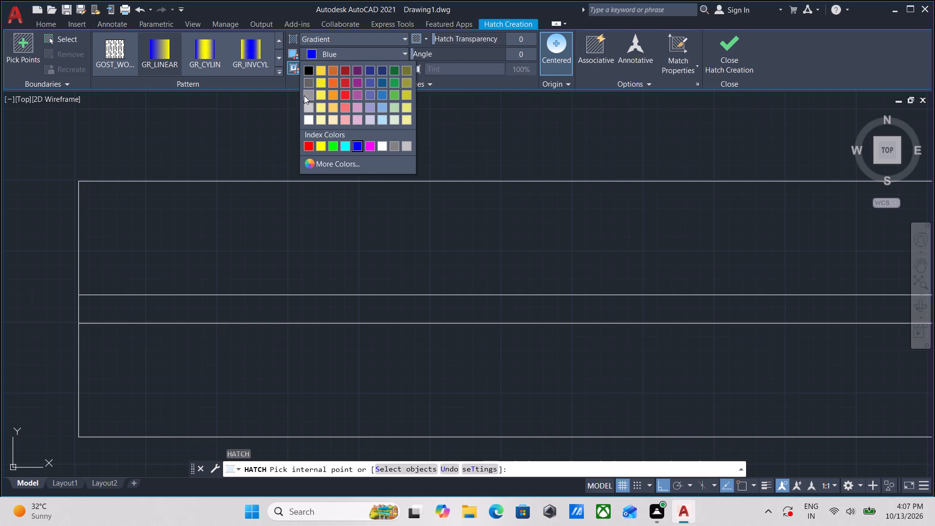
pyautogui.click(308, 79)
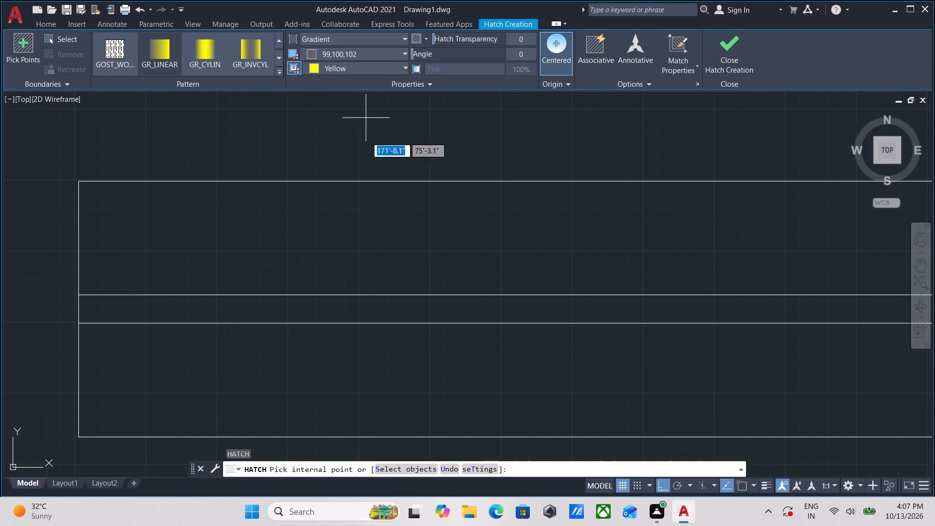
pyautogui.click(337, 307)
pyautogui.scroll(-2, 352, 310)
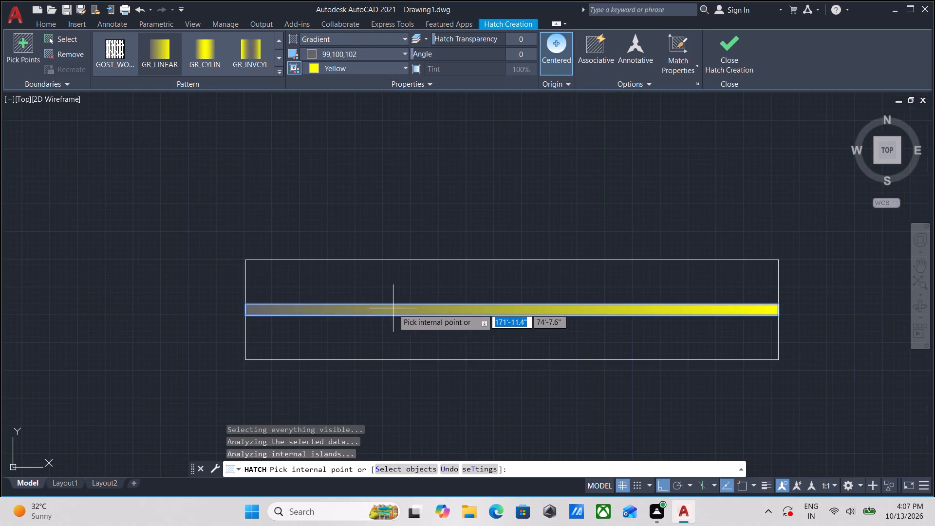
pyautogui.scroll(-1, 394, 308)
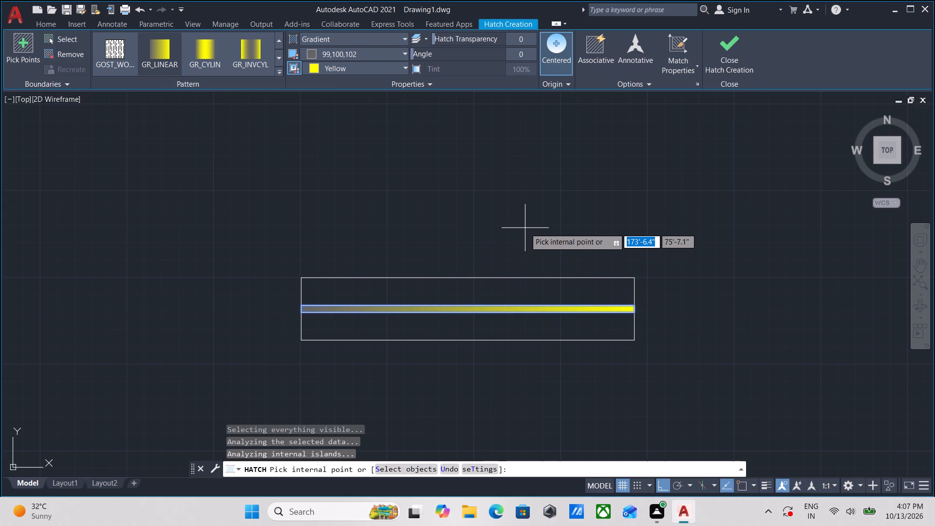
# Set the gradient hatch's second colour to grey 147,149,152.
pyautogui.click(364, 67)
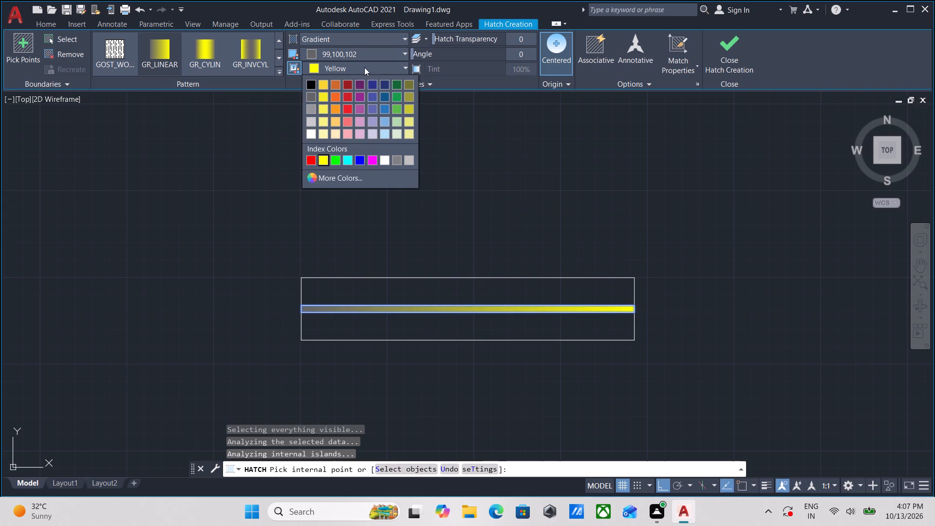
pyautogui.click(313, 105)
pyautogui.scroll(3, 465, 309)
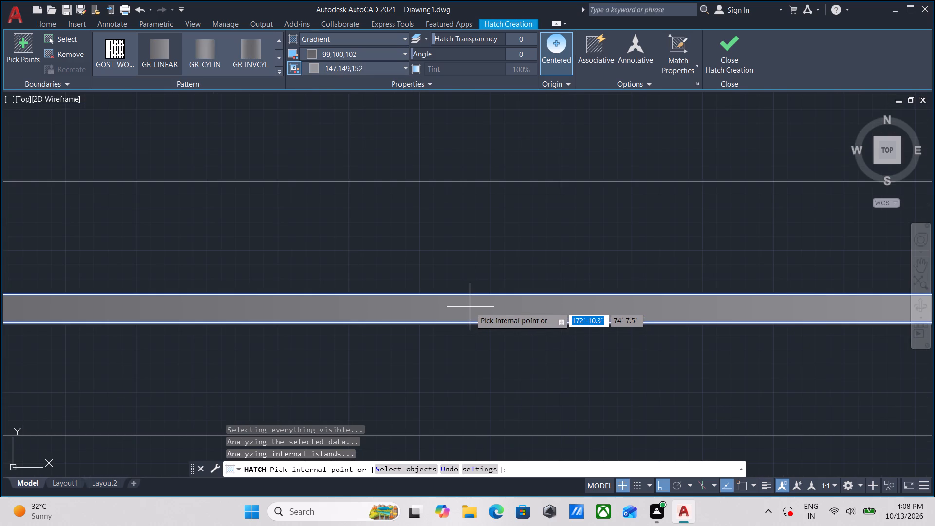
pyautogui.scroll(-2, 470, 307)
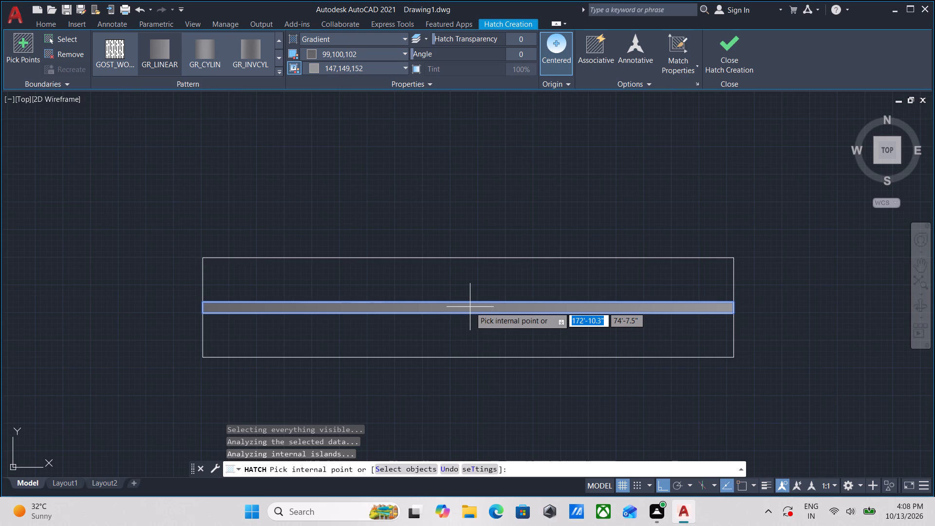
pyautogui.scroll(-2, 470, 307)
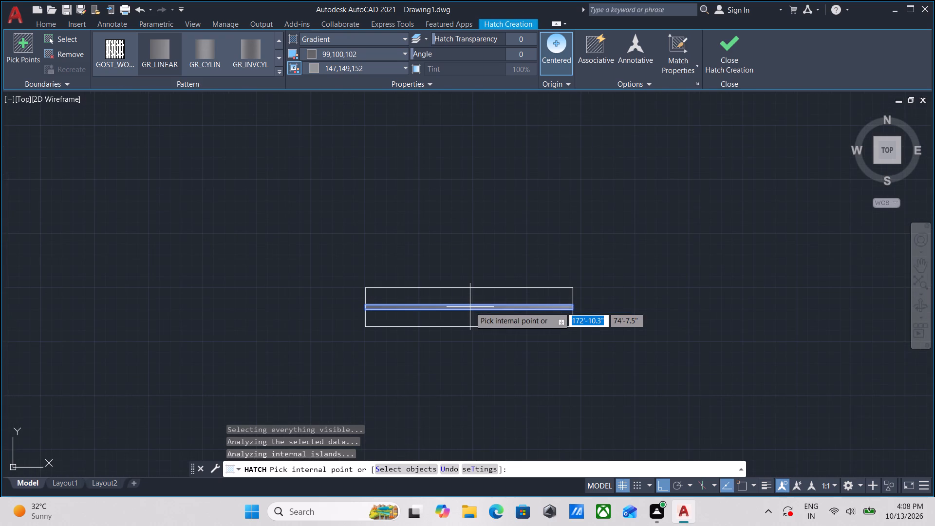
pyautogui.scroll(2, 480, 300)
pyautogui.scroll(-1, 480, 300)
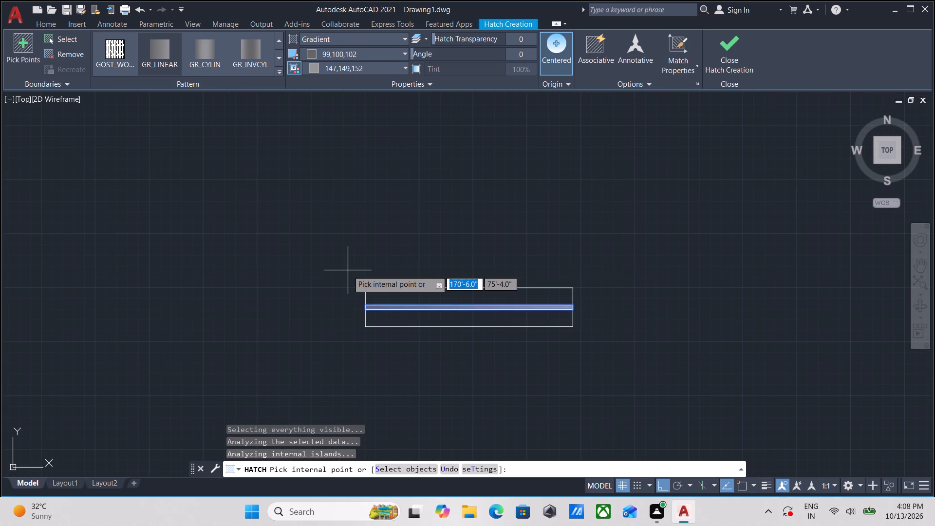
# Add the connected walls around the plan's north-eastern rooms, including the long central horizontal wall, to the grey gradient hatch.
pyautogui.scroll(-2, 318, 269)
pyautogui.moveTo(257, 263); pyautogui.dragTo(666, 196, button='middle')
pyautogui.scroll(-1, 272, 256)
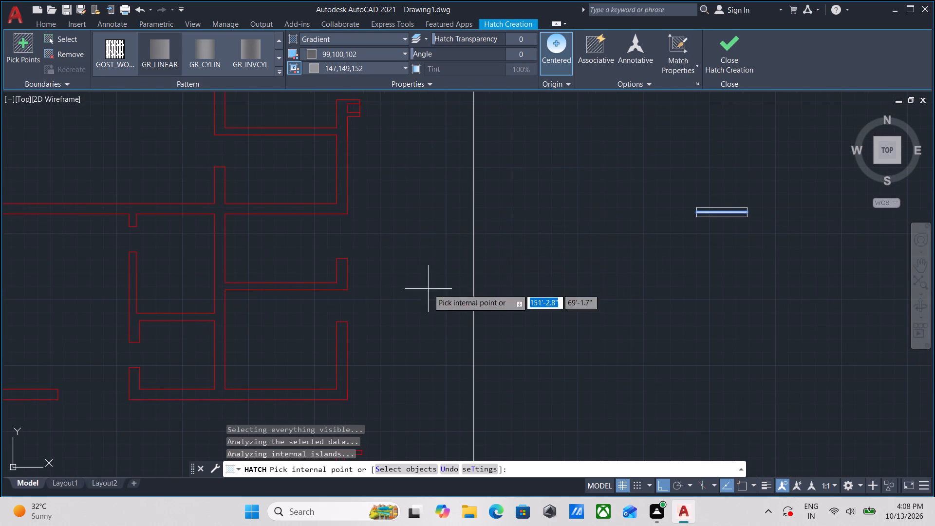
pyautogui.scroll(3, 298, 288)
pyautogui.click(298, 288)
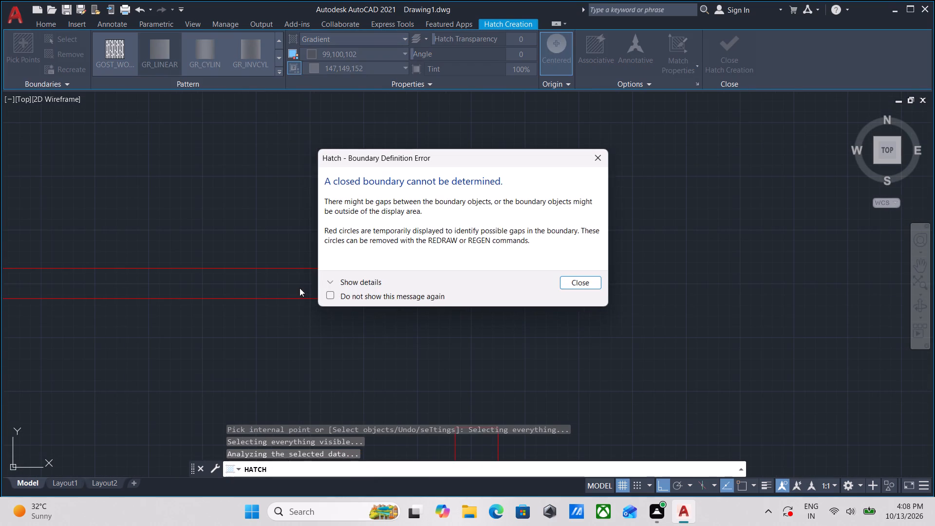
pyautogui.click(568, 279)
pyautogui.scroll(-3, 422, 274)
pyautogui.moveTo(422, 274); pyautogui.dragTo(492, 269, button='middle')
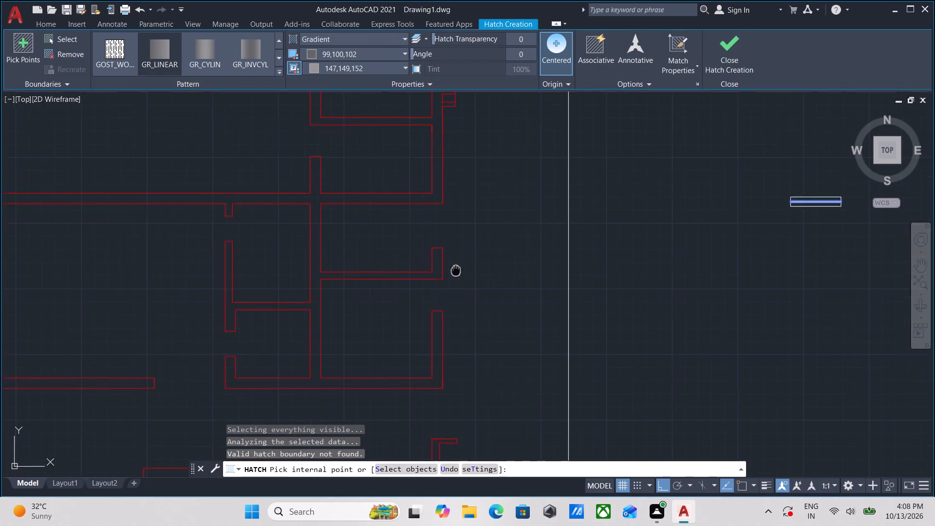
pyautogui.moveTo(492, 269); pyautogui.dragTo(536, 257, button='middle')
pyautogui.click(438, 262)
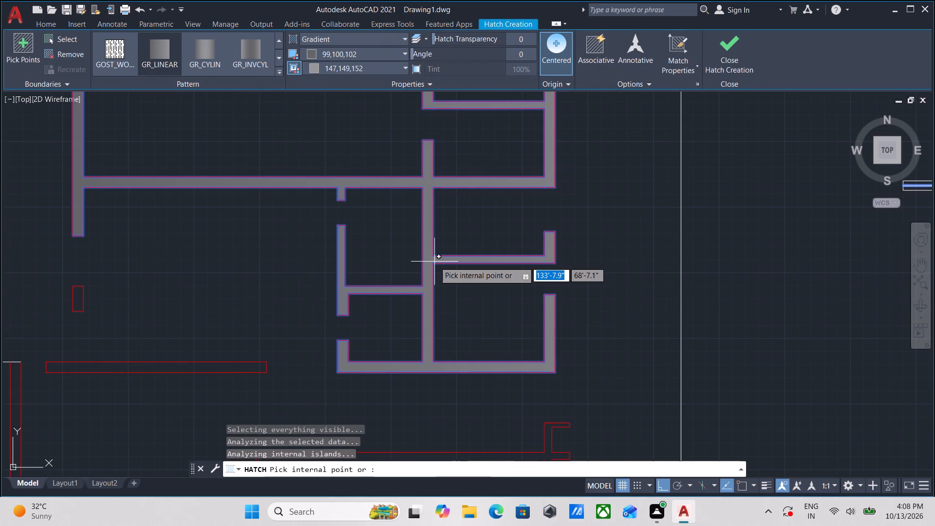
# Add the long north wall with its stubs and the short wall segment west of it to the hatch.
pyautogui.scroll(-1, 436, 261)
pyautogui.moveTo(436, 261); pyautogui.dragTo(544, 308, button='middle')
pyautogui.scroll(-1, 532, 307)
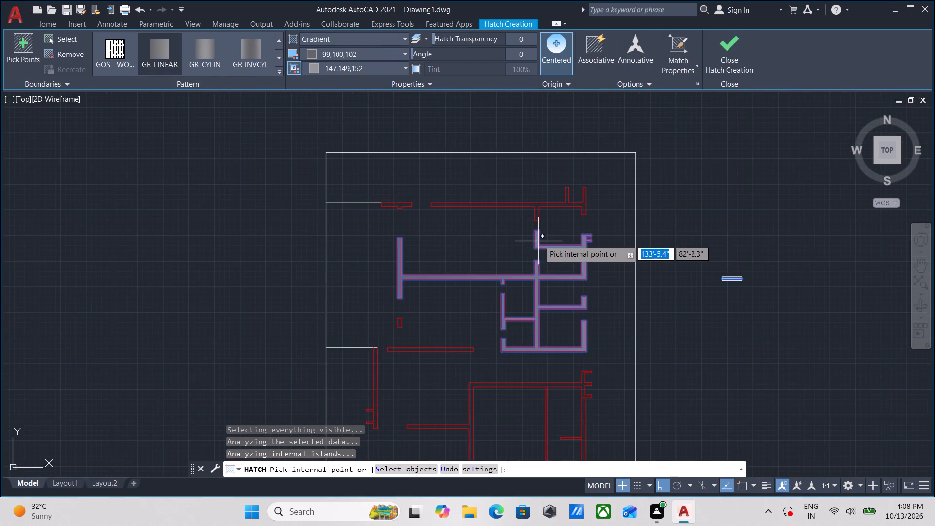
pyautogui.scroll(5, 539, 240)
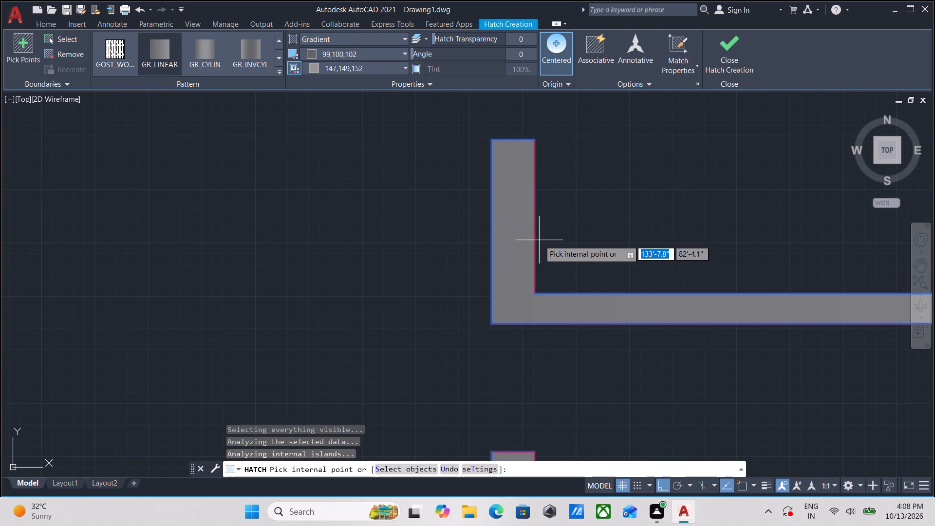
pyautogui.scroll(-2, 539, 240)
pyautogui.moveTo(539, 240); pyautogui.dragTo(542, 336, button='middle')
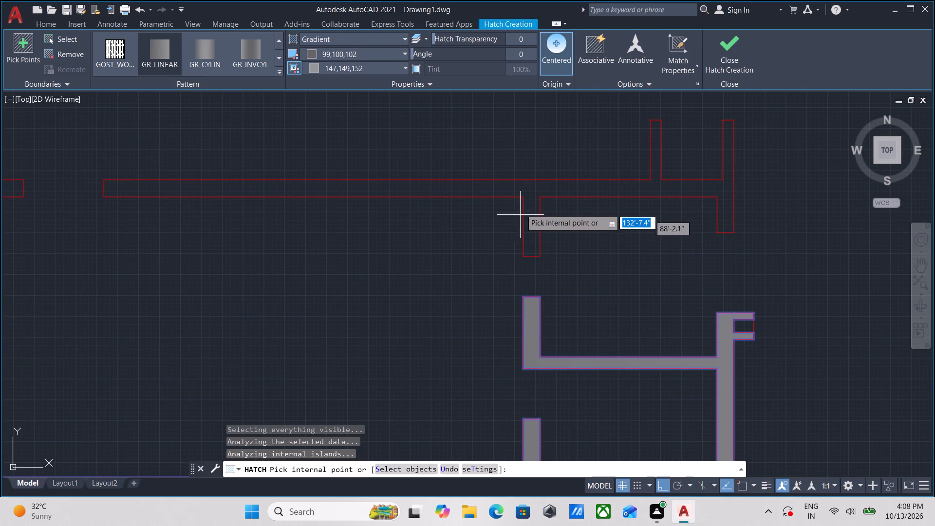
pyautogui.click(532, 197)
pyautogui.scroll(-2, 532, 197)
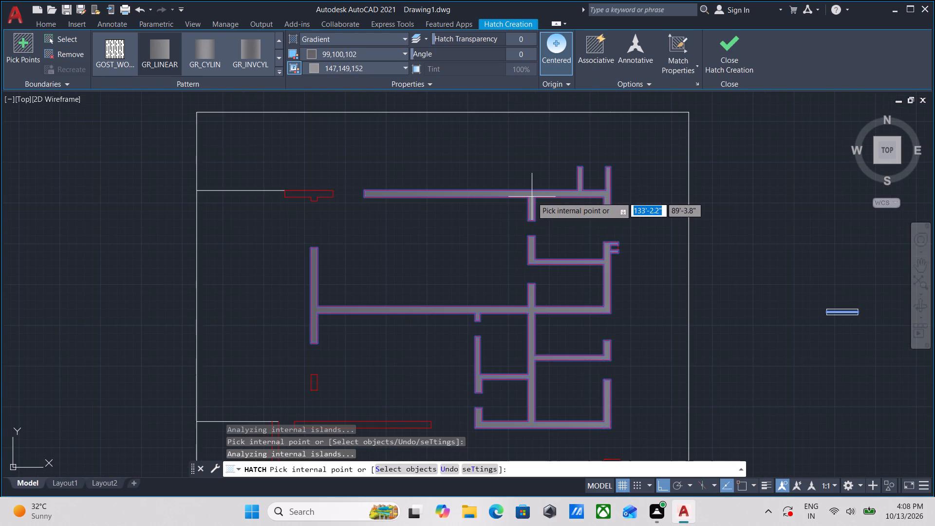
pyautogui.moveTo(532, 197); pyautogui.dragTo(630, 212, button='middle')
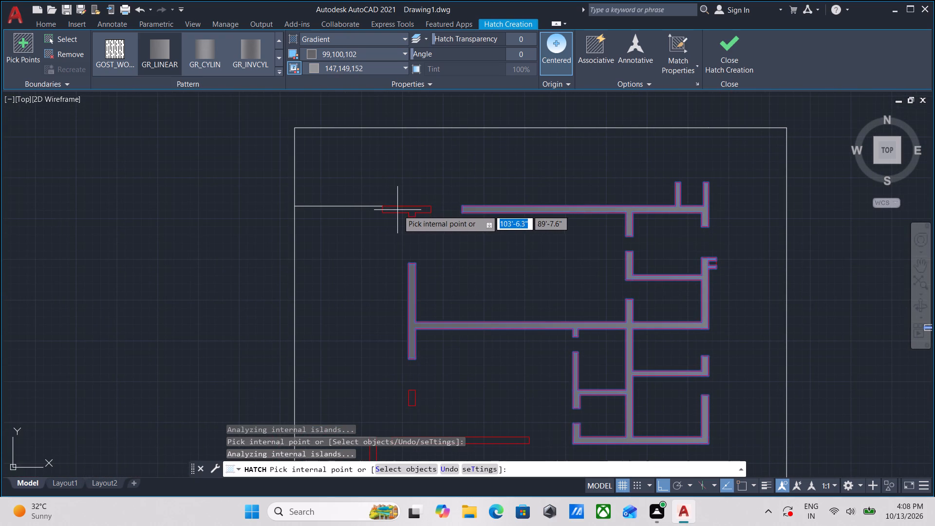
pyautogui.click(399, 210)
pyautogui.scroll(3, 401, 210)
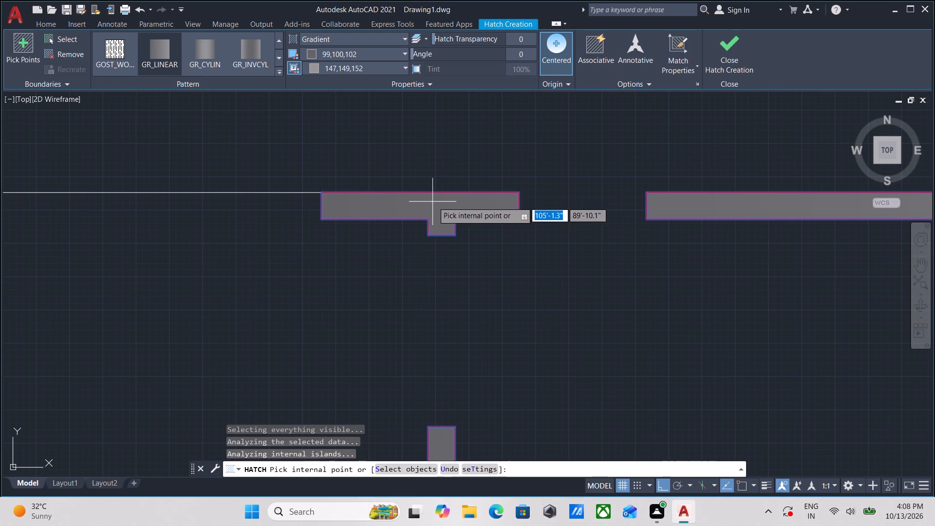
# Add the separate horizontal wall segment south of the small rectangular column to the gradient hatch.
pyautogui.scroll(-2, 449, 193)
pyautogui.scroll(-1, 508, 221)
pyautogui.moveTo(508, 221); pyautogui.dragTo(536, 112, button='middle')
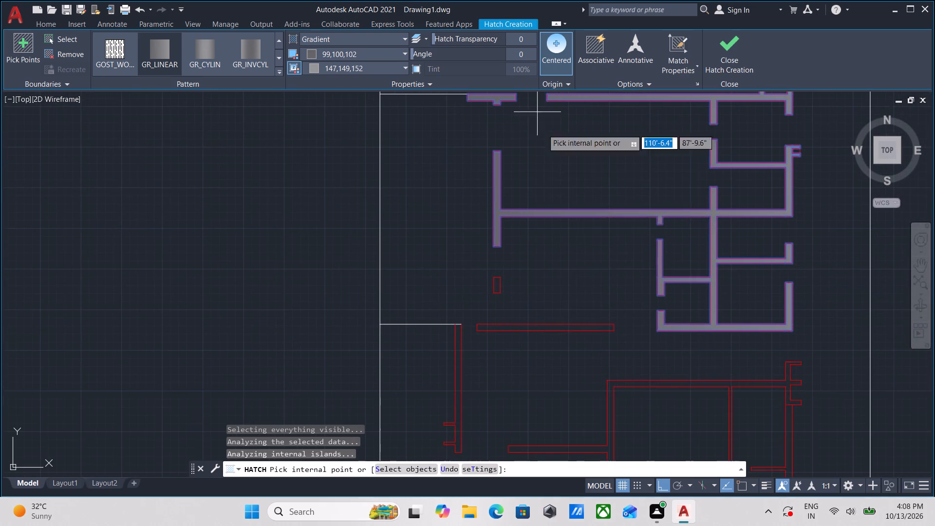
pyautogui.moveTo(562, 332); pyautogui.dragTo(570, 248, button='middle')
pyautogui.scroll(1, 570, 248)
pyautogui.click(566, 238)
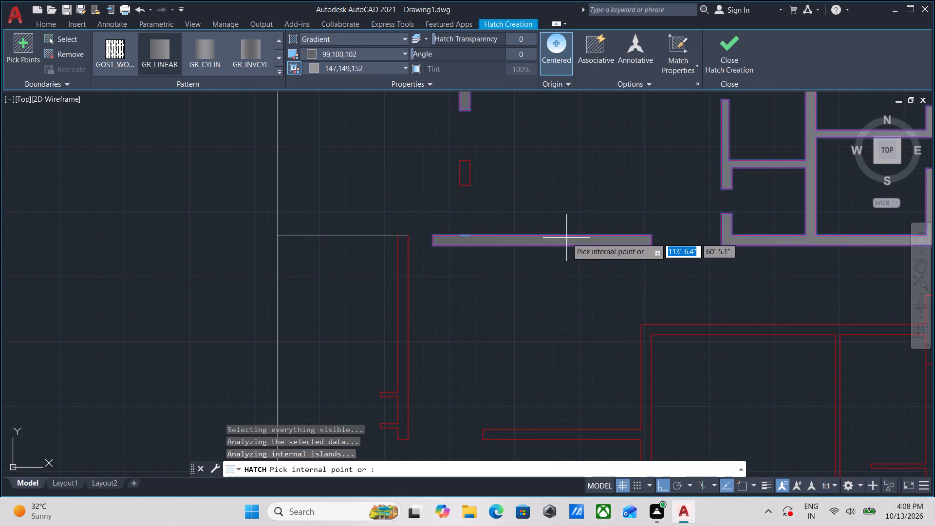
# Add the north, west, east and south walls of the south-eastern rooms, with their partitions, to the gradient hatch.
pyautogui.scroll(-1, 599, 248)
pyautogui.moveTo(599, 248); pyautogui.dragTo(496, 202, button='middle')
pyautogui.scroll(2, 581, 268)
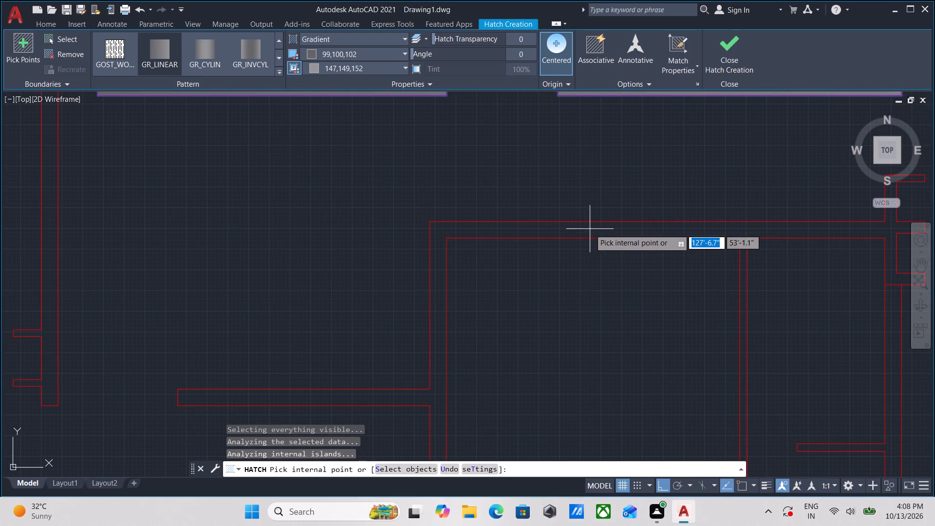
pyautogui.click(590, 229)
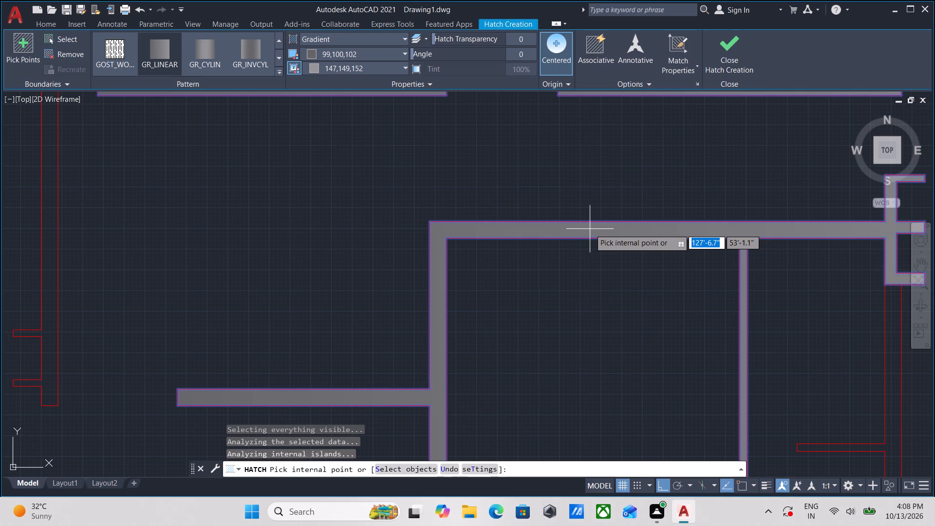
pyautogui.scroll(-1, 590, 229)
pyautogui.moveTo(661, 270); pyautogui.dragTo(576, 199, button='middle')
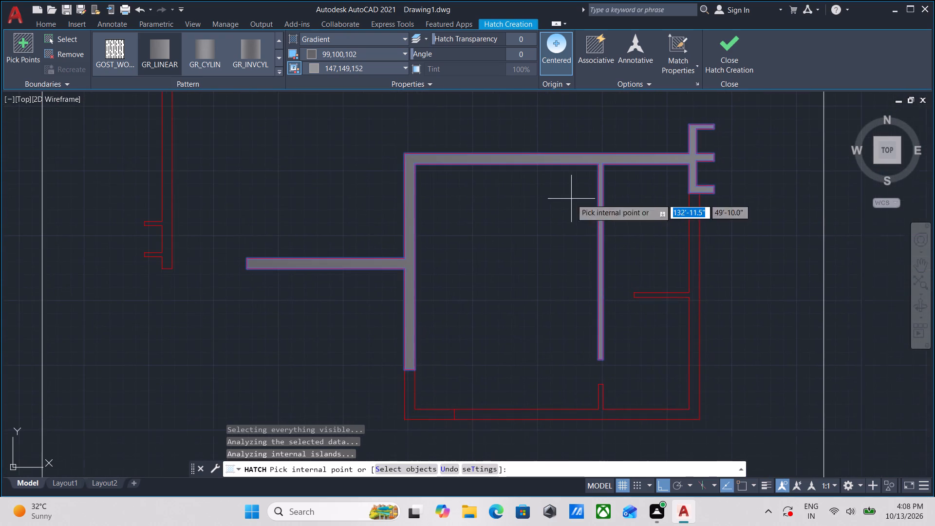
pyautogui.click(697, 259)
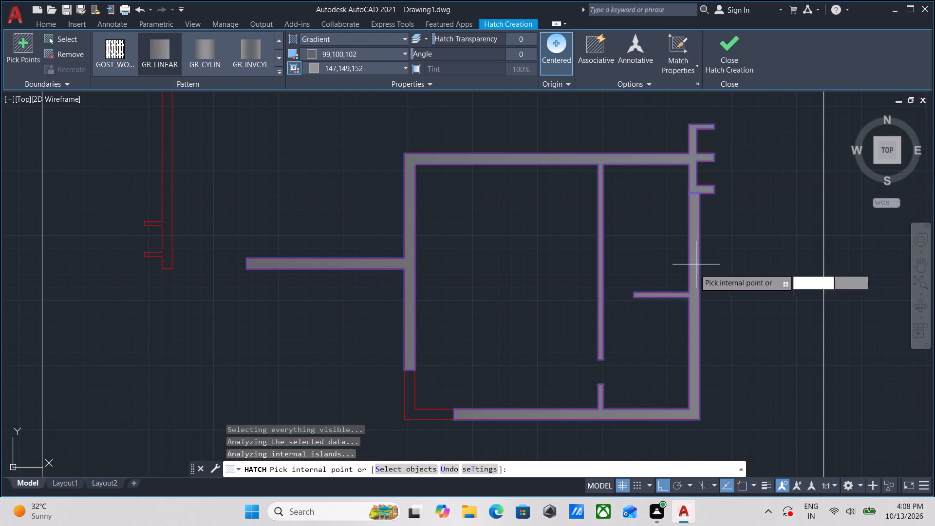
# Add the western vertical wall with its two short stubs to the grey gradient hatch.
pyautogui.scroll(2, 504, 321)
pyautogui.scroll(-2, 498, 273)
pyautogui.moveTo(498, 273); pyautogui.dragTo(646, 222, button='middle')
pyautogui.scroll(-2, 353, 265)
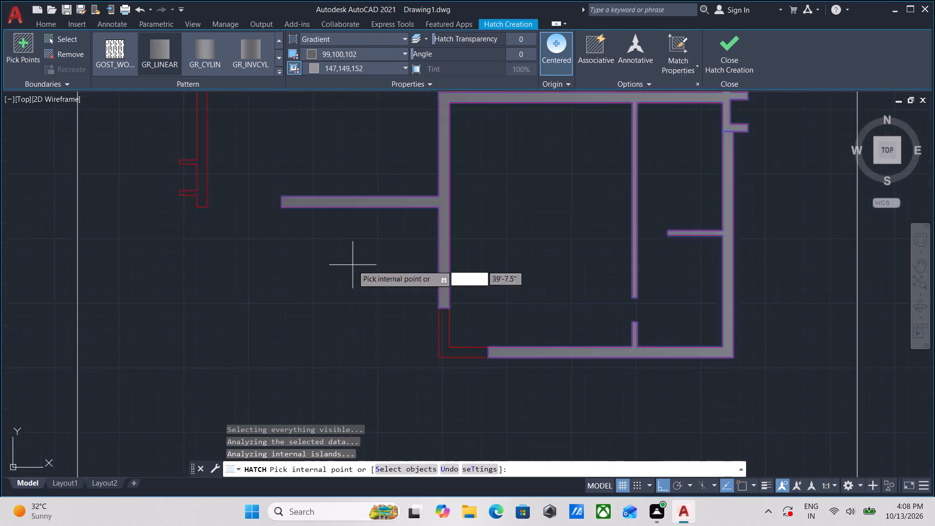
pyautogui.moveTo(353, 265); pyautogui.dragTo(524, 282, button='middle')
pyautogui.moveTo(427, 276); pyautogui.dragTo(456, 334, button='middle')
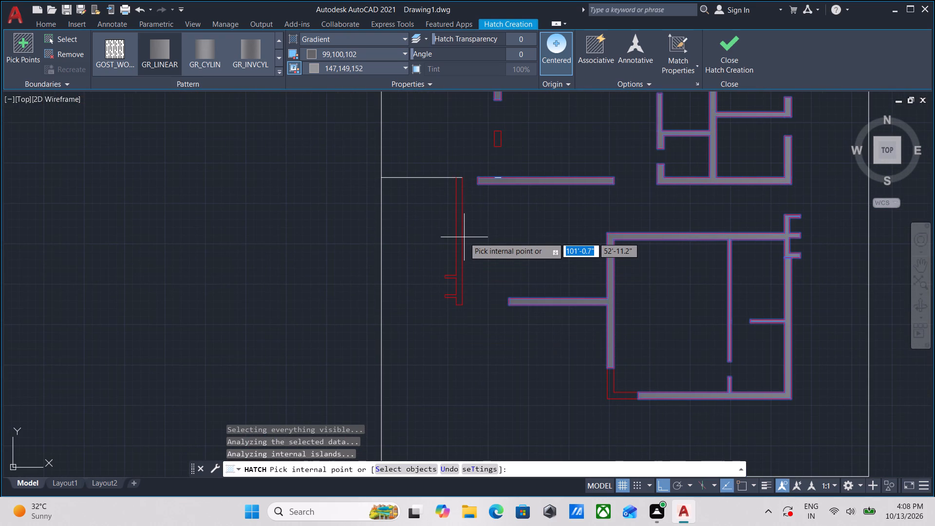
pyautogui.scroll(1, 464, 237)
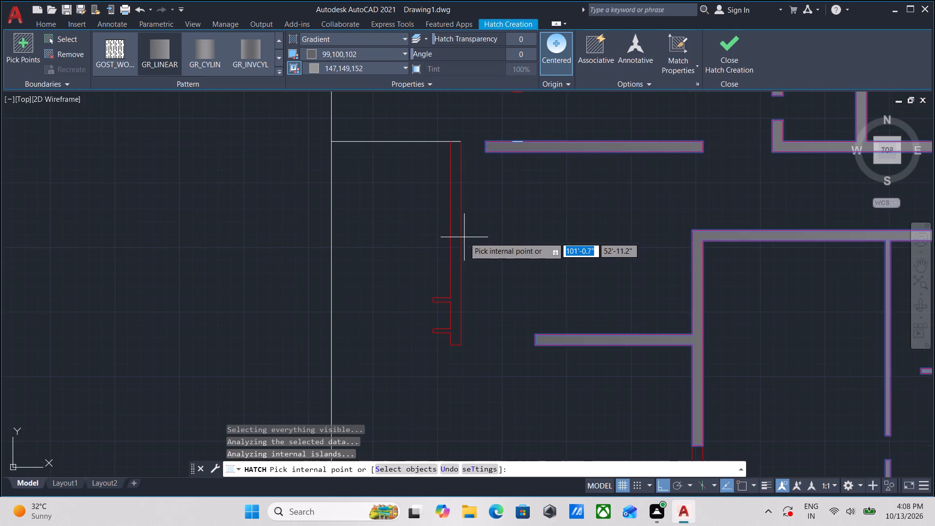
pyautogui.click(457, 245)
pyautogui.scroll(-2, 457, 245)
pyautogui.moveTo(457, 245); pyautogui.dragTo(451, 312, button='middle')
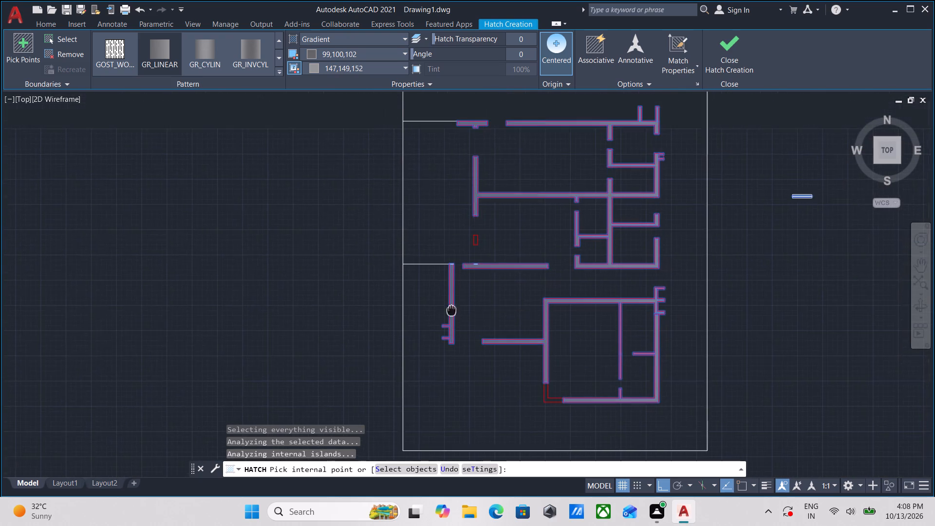
pyautogui.moveTo(451, 312); pyautogui.dragTo(451, 313, button='middle')
# Check the northern walls and the window symbol, and finish the gradient hatch.
pyautogui.moveTo(447, 200); pyautogui.dragTo(449, 292, button='middle')
pyautogui.scroll(3, 579, 231)
pyautogui.scroll(1, 706, 254)
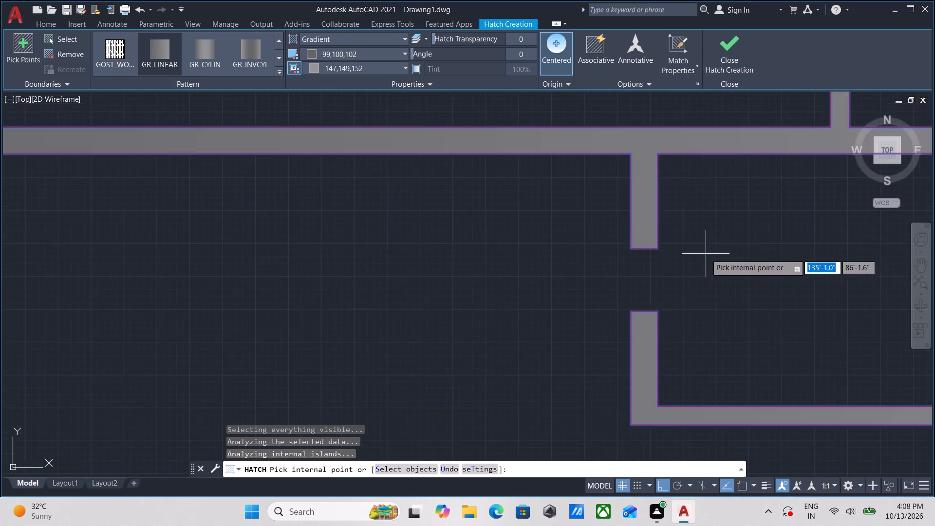
pyautogui.moveTo(706, 254); pyautogui.dragTo(511, 268, button='middle')
pyautogui.scroll(-2, 450, 258)
pyautogui.scroll(-1, 508, 251)
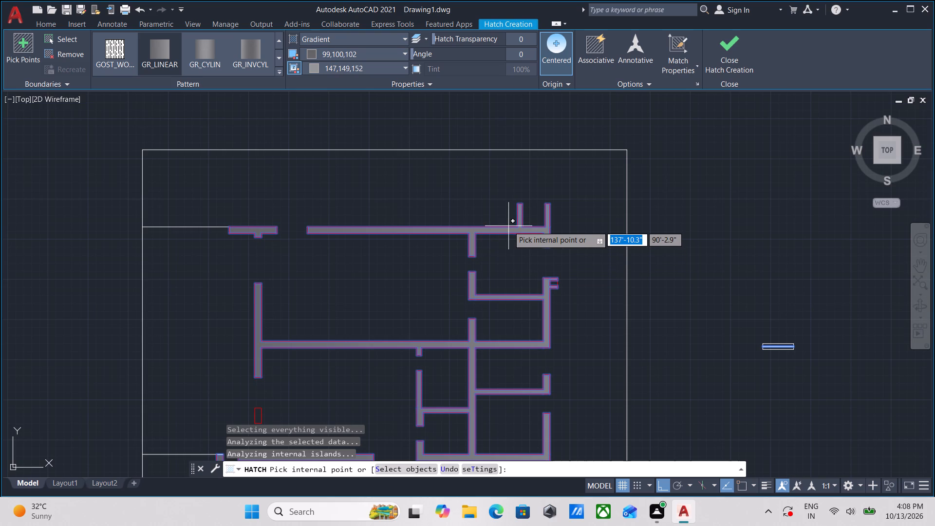
pyautogui.scroll(3, 683, 301)
pyautogui.moveTo(752, 326); pyautogui.dragTo(489, 268, button='middle')
pyautogui.scroll(1, 712, 350)
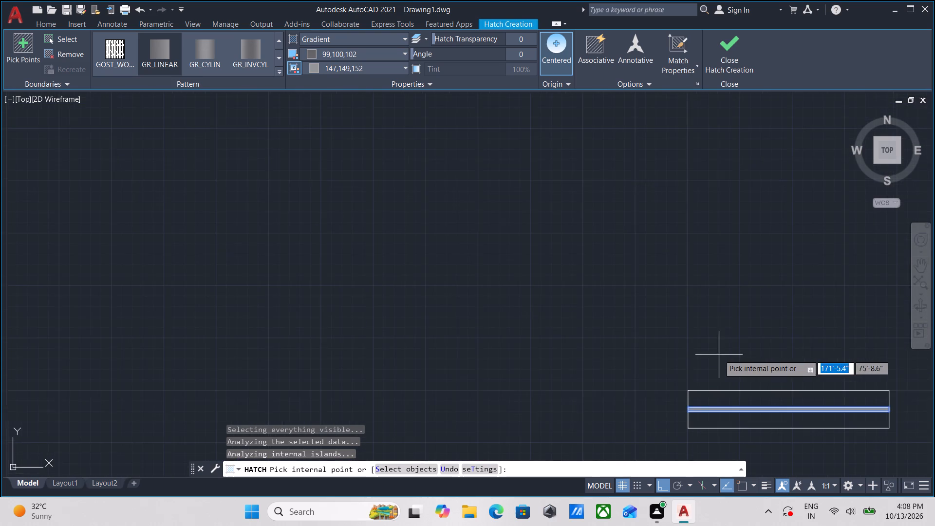
pyautogui.moveTo(709, 348); pyautogui.dragTo(605, 302, button='middle')
pyautogui.scroll(3, 658, 371)
pyautogui.scroll(-2, 542, 264)
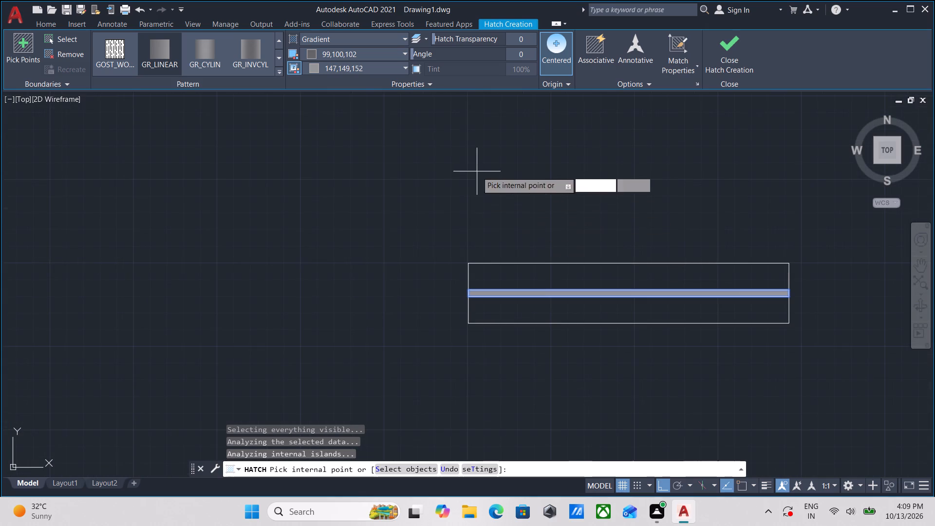
pyautogui.scroll(-1, 523, 174)
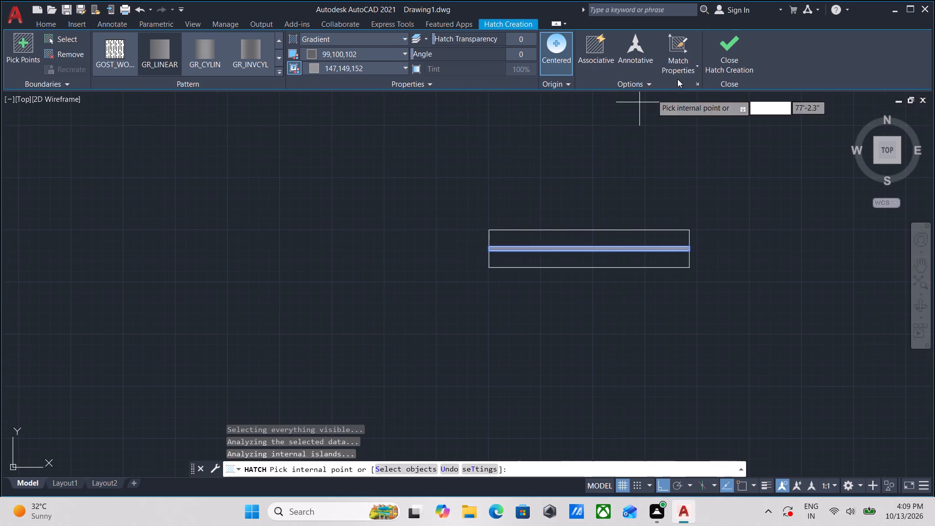
pyautogui.click(728, 47)
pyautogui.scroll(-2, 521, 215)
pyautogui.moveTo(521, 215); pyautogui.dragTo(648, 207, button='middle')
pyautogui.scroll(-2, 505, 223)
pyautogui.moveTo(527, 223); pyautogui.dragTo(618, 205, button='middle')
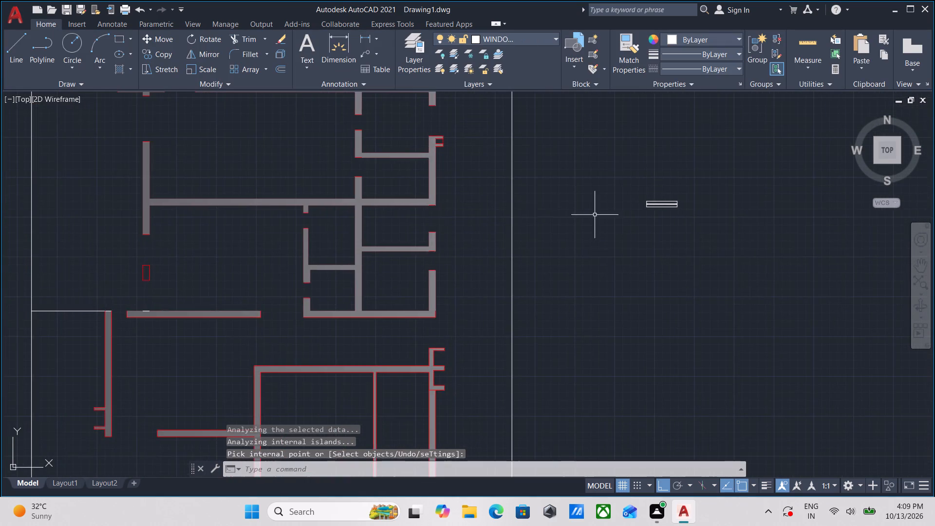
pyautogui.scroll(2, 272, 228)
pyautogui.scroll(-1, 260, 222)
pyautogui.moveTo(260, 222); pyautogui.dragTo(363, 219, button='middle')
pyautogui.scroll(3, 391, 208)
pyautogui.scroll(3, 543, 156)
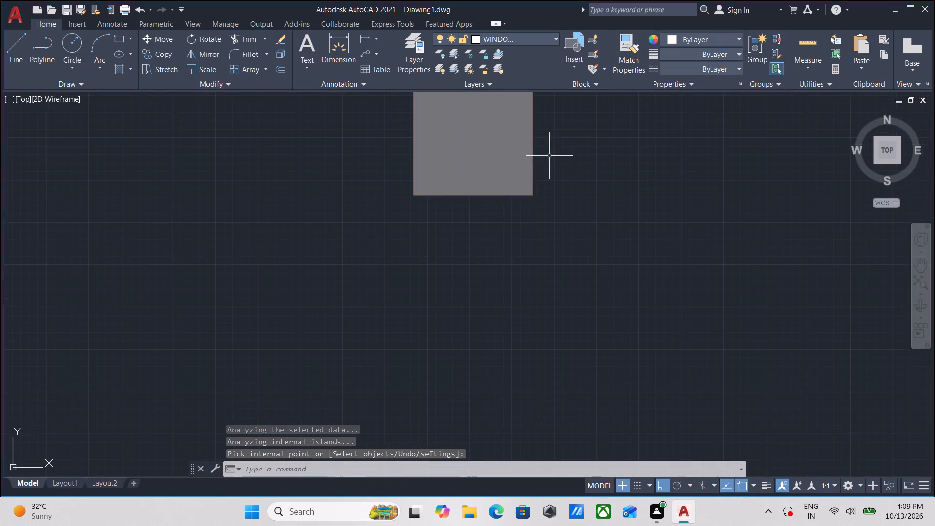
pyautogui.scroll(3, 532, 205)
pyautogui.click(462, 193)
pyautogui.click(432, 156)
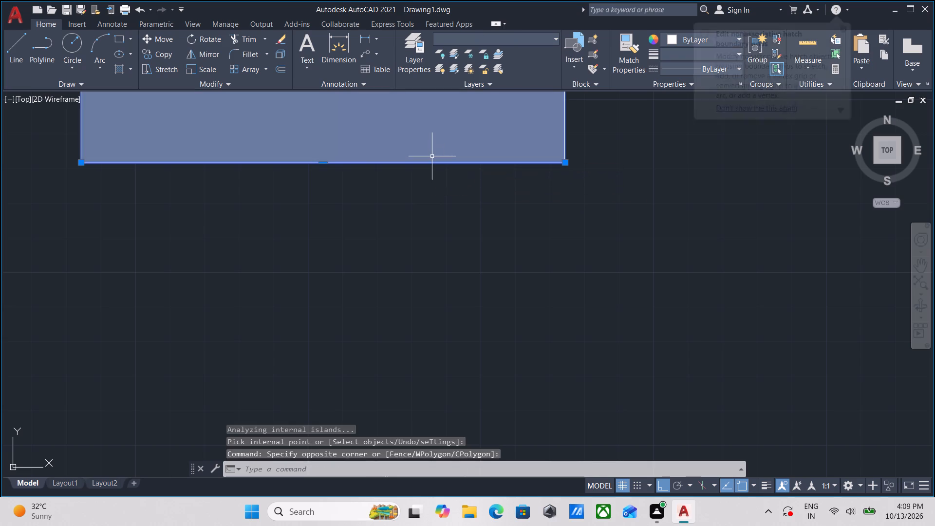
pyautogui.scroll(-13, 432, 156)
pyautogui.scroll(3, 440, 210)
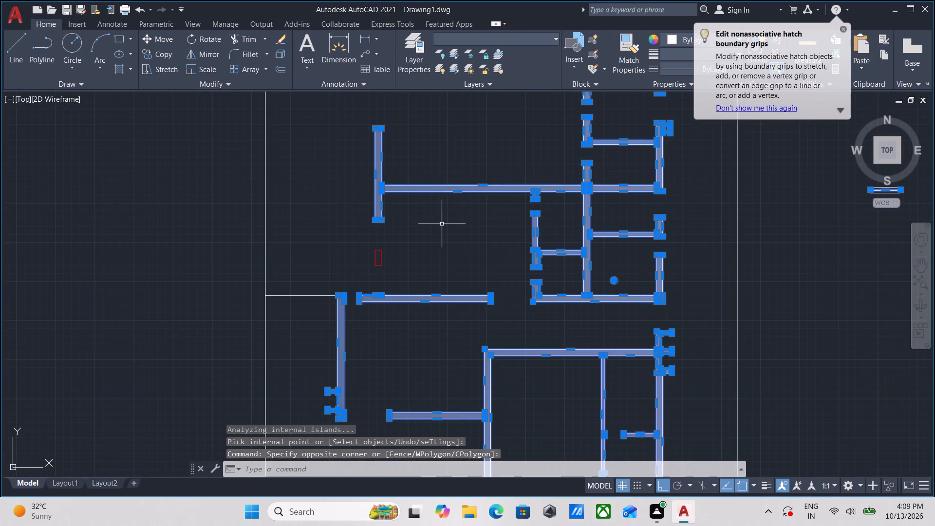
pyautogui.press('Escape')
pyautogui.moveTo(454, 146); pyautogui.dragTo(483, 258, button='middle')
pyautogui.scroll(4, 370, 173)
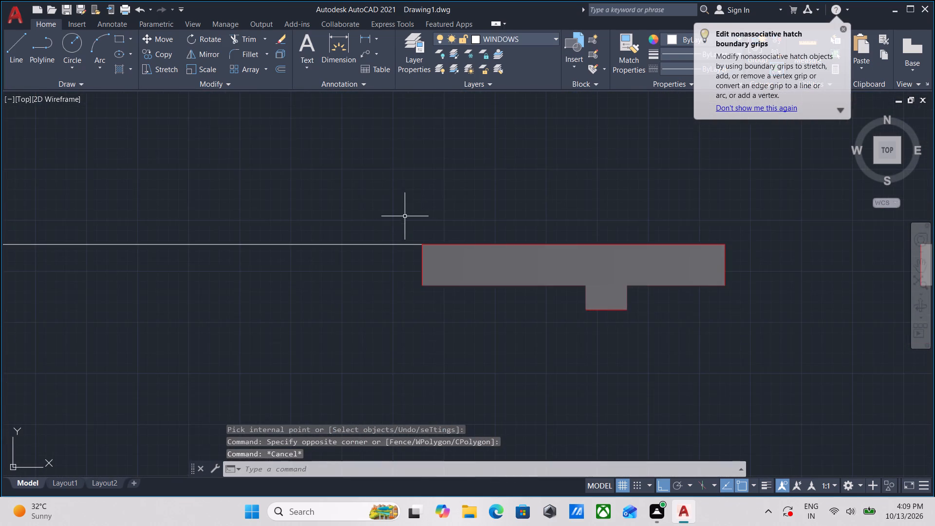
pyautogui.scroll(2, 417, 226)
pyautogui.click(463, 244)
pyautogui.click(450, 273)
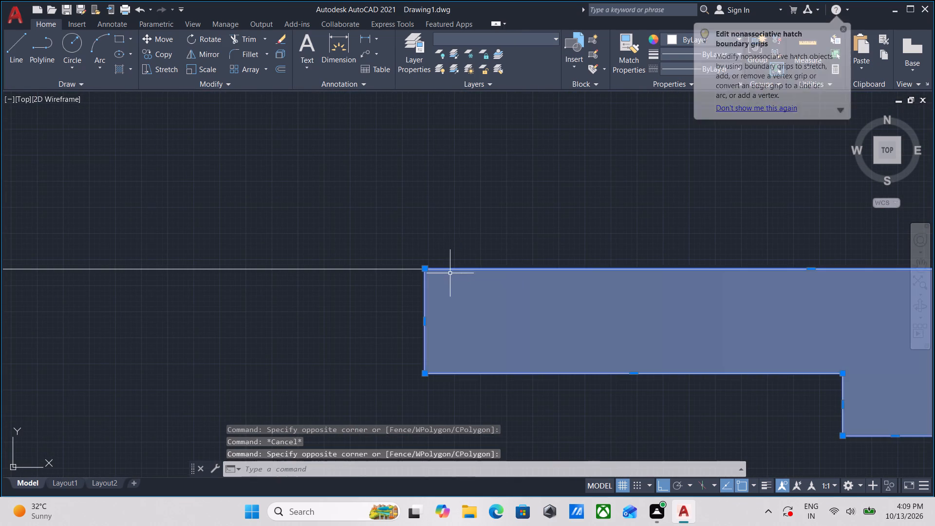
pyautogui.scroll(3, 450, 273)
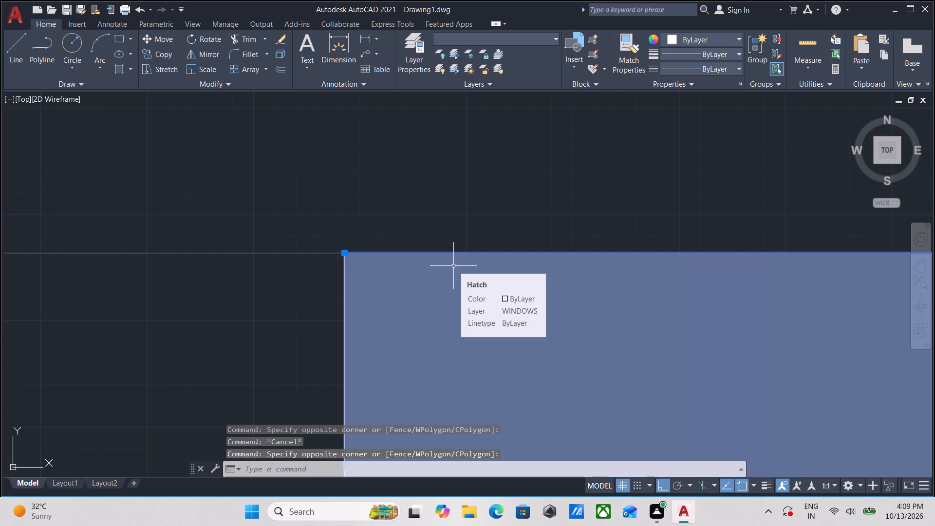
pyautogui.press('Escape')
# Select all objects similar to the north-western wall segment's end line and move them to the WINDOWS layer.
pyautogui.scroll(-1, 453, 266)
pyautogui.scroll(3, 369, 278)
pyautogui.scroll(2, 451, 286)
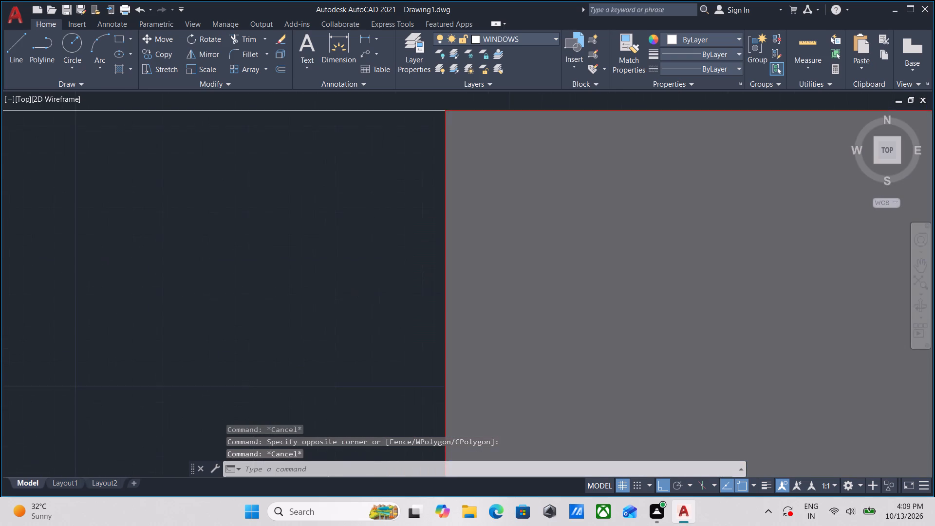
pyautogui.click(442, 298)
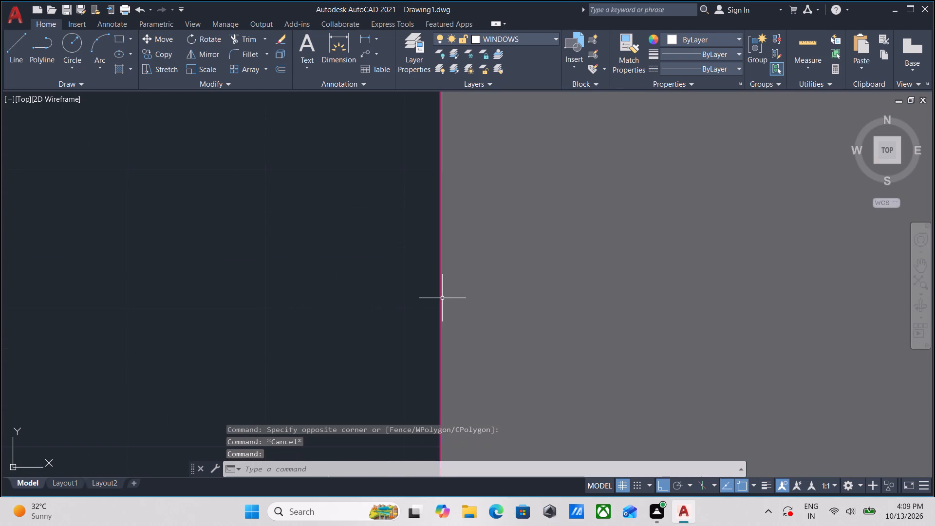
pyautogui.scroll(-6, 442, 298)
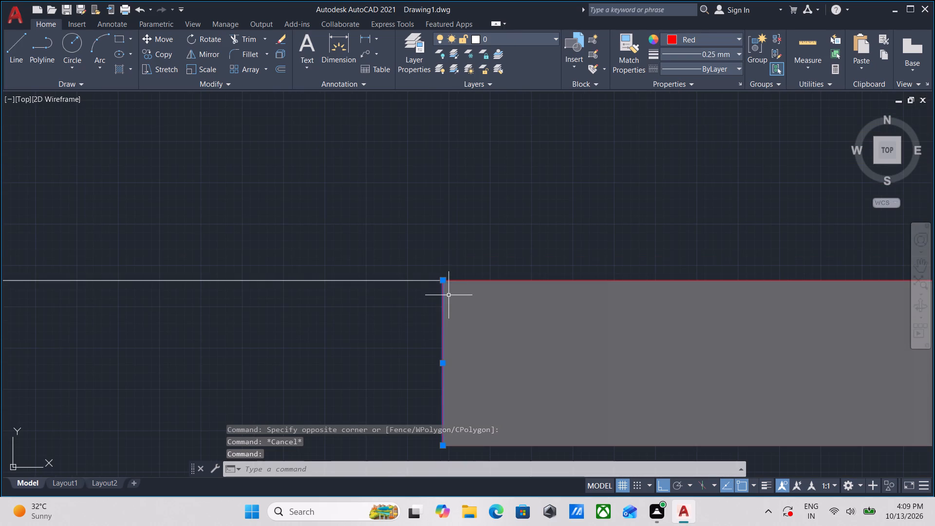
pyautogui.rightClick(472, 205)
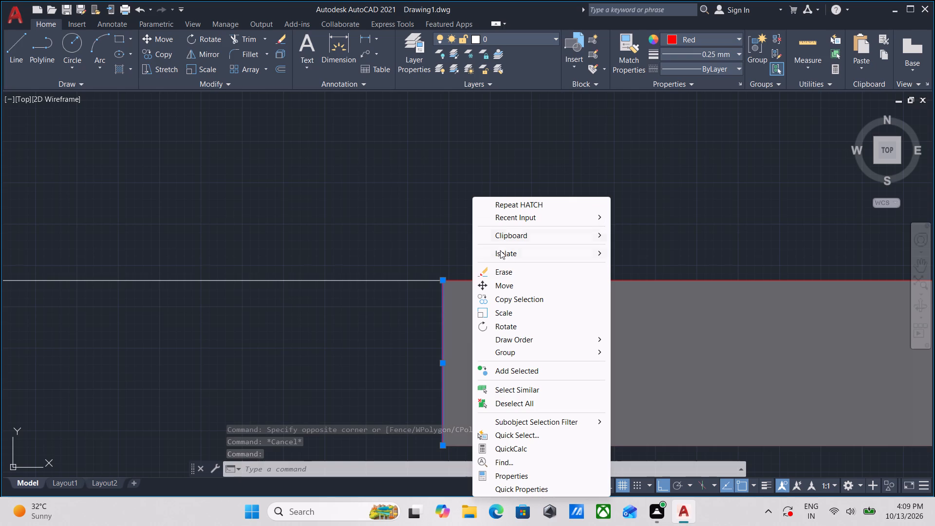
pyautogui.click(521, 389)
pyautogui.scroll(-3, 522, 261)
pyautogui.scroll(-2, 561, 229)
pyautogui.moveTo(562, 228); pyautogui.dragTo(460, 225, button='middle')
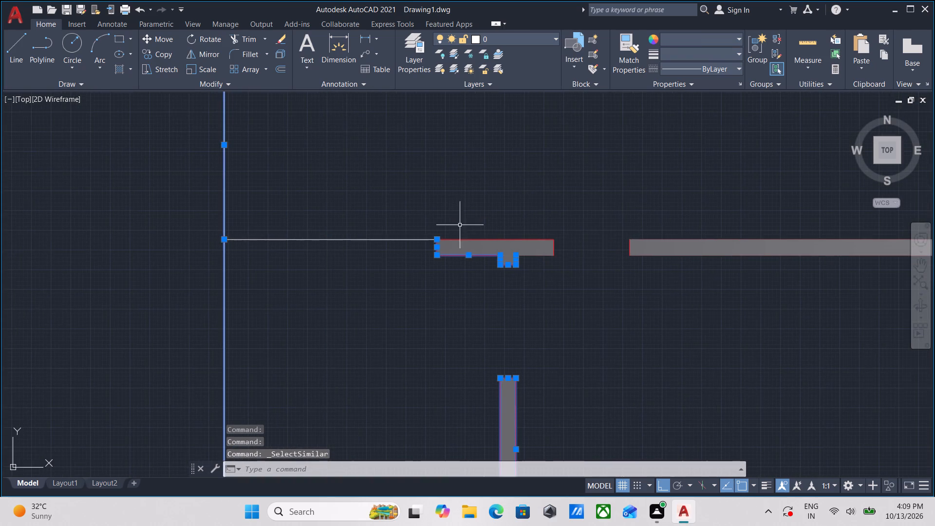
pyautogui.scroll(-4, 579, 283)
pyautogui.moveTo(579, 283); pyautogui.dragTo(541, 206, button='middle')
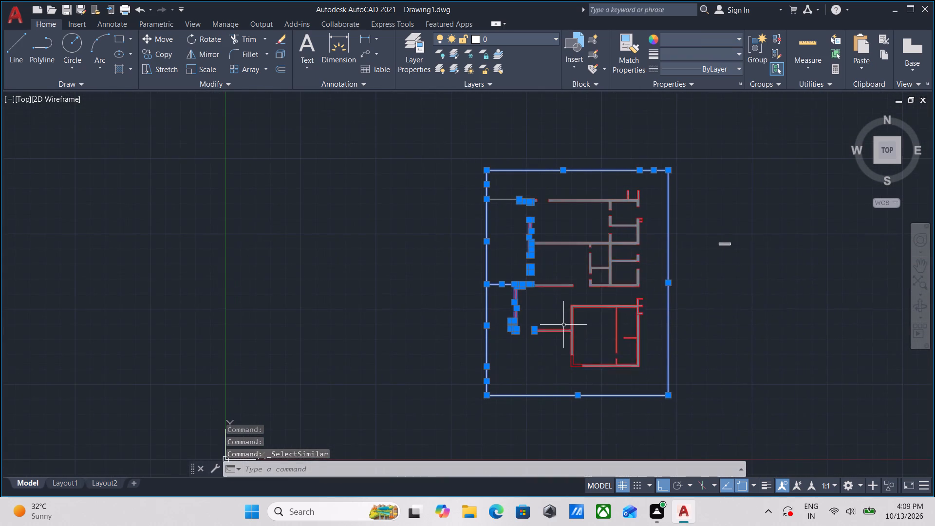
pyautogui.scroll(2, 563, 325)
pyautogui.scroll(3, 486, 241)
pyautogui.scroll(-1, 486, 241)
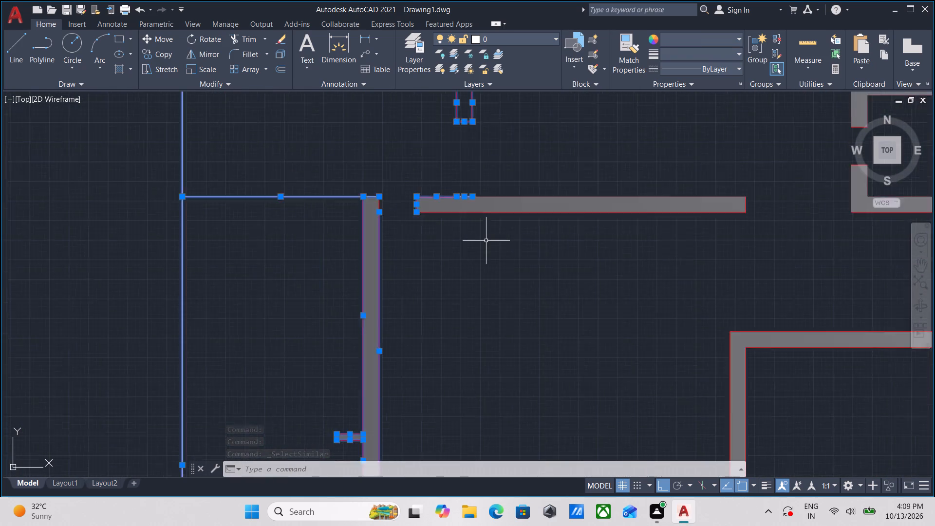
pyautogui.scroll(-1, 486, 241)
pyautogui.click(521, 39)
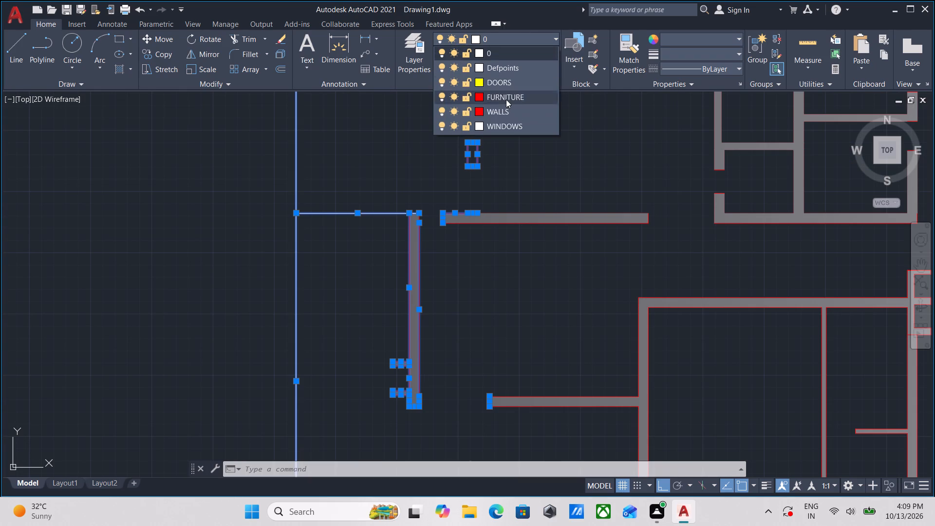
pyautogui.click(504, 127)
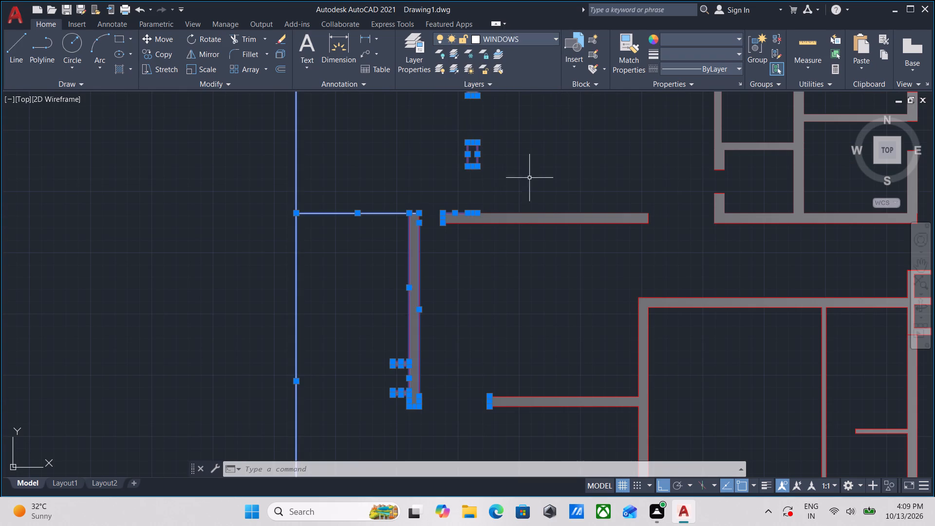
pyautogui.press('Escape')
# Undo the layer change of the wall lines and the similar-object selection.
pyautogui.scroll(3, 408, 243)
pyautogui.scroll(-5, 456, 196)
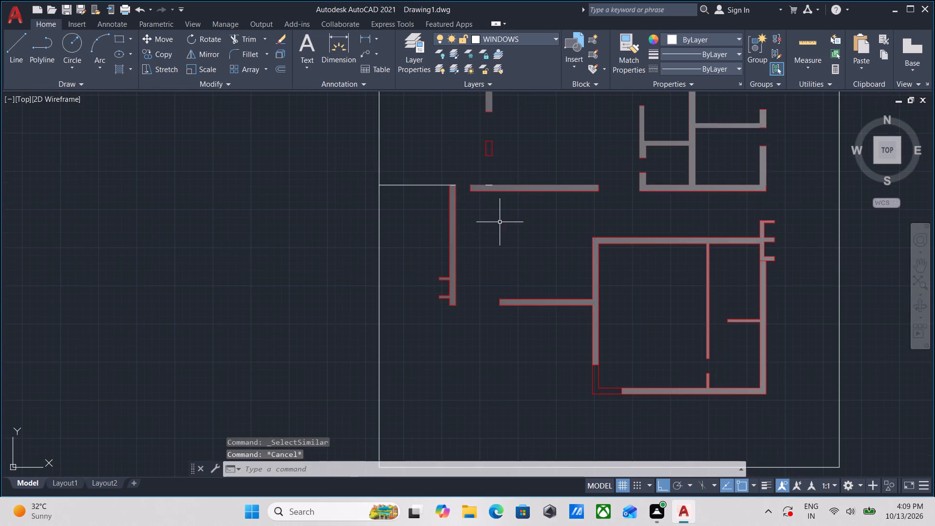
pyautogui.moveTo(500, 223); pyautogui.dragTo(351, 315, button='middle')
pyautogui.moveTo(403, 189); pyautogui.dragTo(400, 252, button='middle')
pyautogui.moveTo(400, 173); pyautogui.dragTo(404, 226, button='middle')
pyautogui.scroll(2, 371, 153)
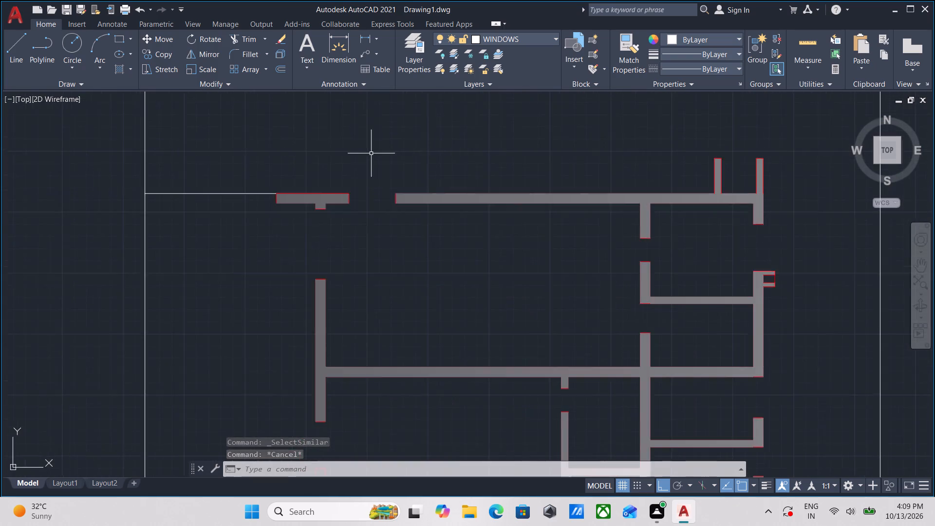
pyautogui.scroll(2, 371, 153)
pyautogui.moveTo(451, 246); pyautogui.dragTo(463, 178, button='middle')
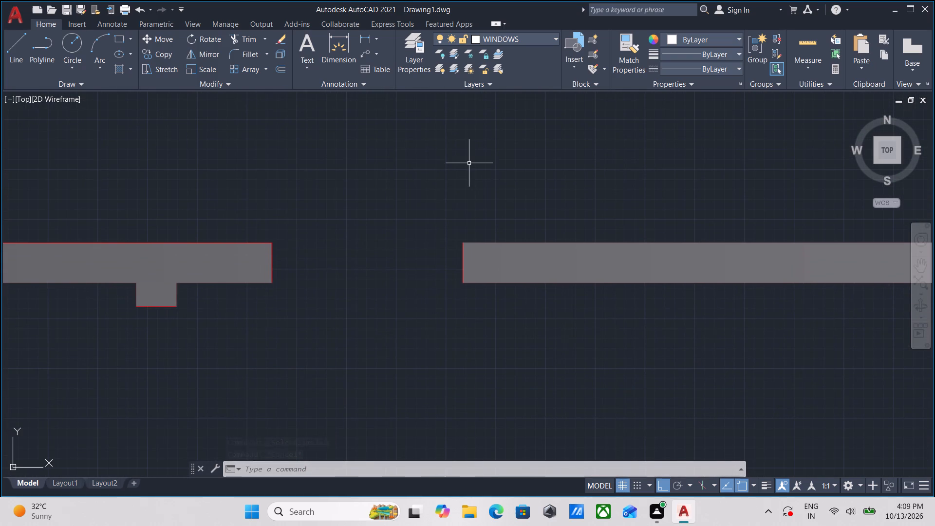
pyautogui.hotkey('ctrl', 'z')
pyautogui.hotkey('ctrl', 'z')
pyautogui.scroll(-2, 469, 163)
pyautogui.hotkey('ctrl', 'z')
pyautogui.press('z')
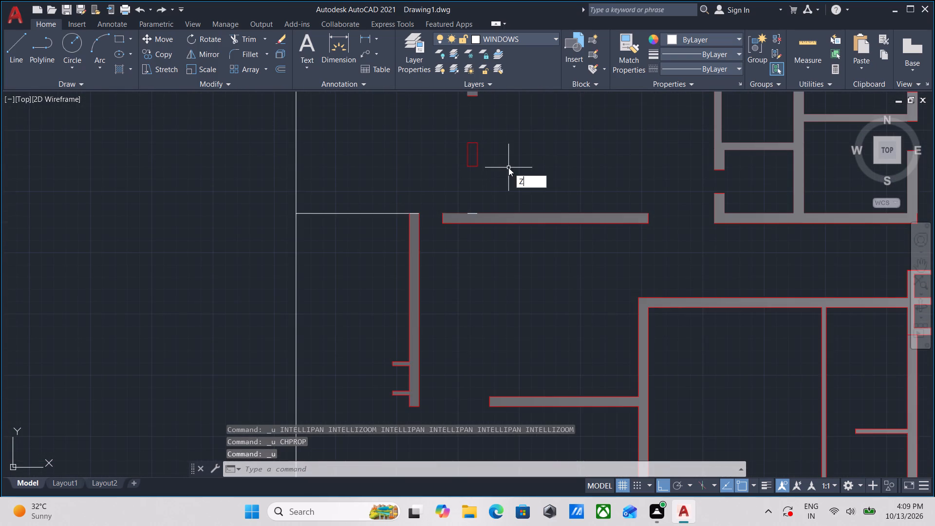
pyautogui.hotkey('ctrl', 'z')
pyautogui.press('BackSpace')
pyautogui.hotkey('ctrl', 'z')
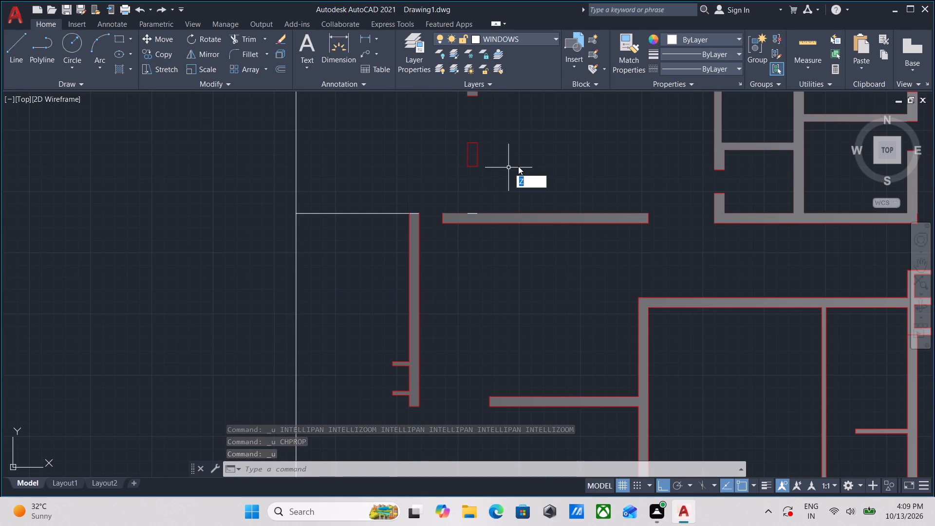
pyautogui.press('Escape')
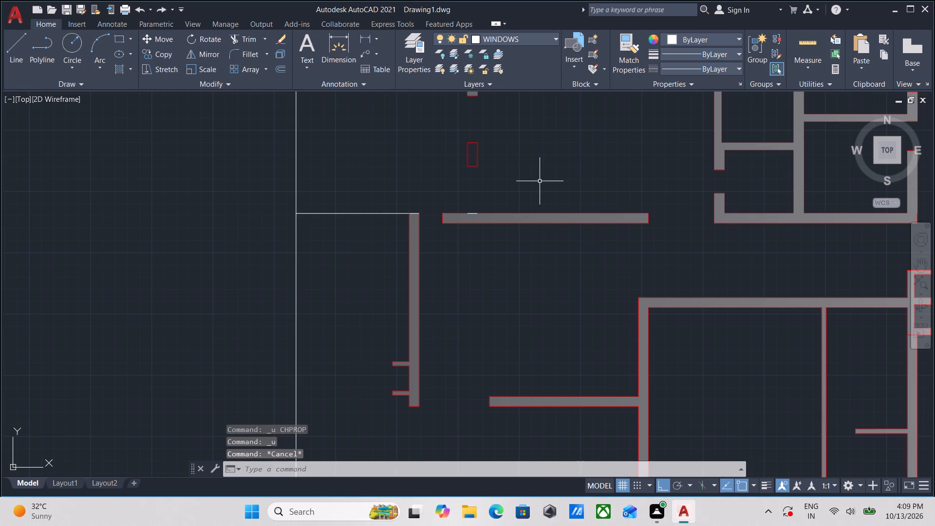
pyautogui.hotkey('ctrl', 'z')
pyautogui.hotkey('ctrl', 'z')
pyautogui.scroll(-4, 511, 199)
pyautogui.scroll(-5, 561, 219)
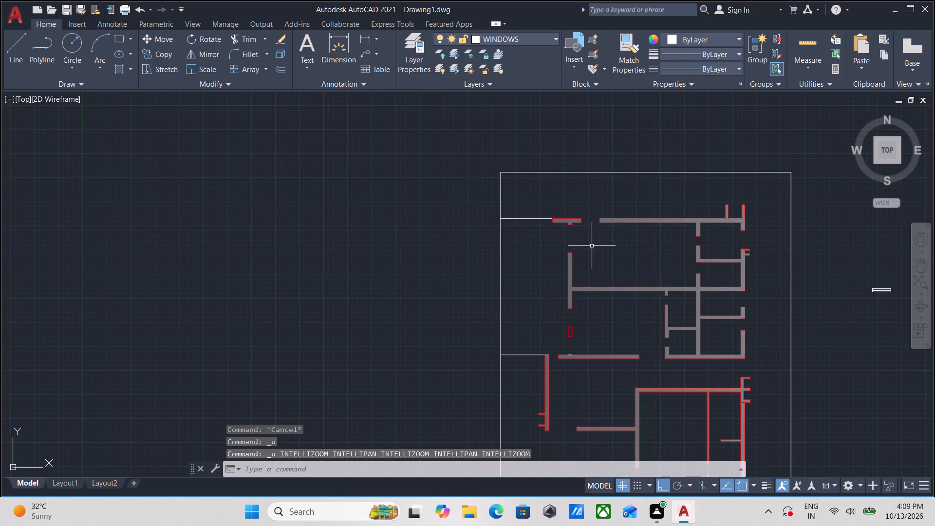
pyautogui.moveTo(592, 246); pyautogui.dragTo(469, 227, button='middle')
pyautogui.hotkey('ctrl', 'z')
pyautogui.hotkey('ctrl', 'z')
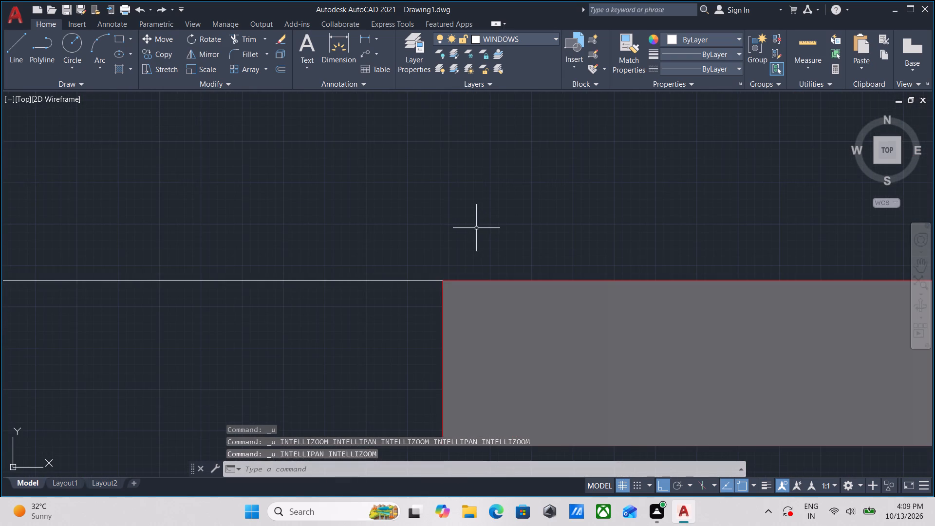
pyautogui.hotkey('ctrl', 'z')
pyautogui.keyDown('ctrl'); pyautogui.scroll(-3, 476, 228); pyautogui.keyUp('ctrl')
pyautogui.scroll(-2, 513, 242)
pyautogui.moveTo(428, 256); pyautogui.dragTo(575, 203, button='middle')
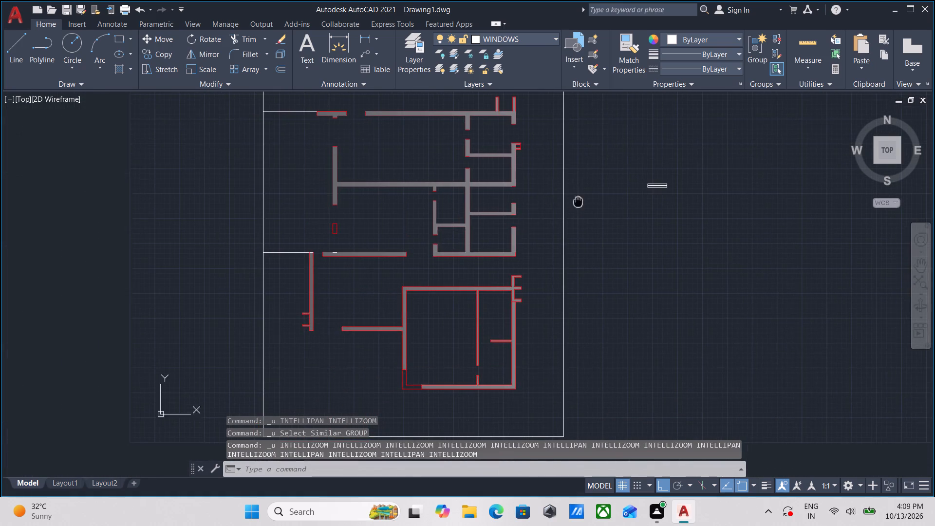
# Undo the grey gradient hatch that fills the walls.
pyautogui.scroll(2, 445, 298)
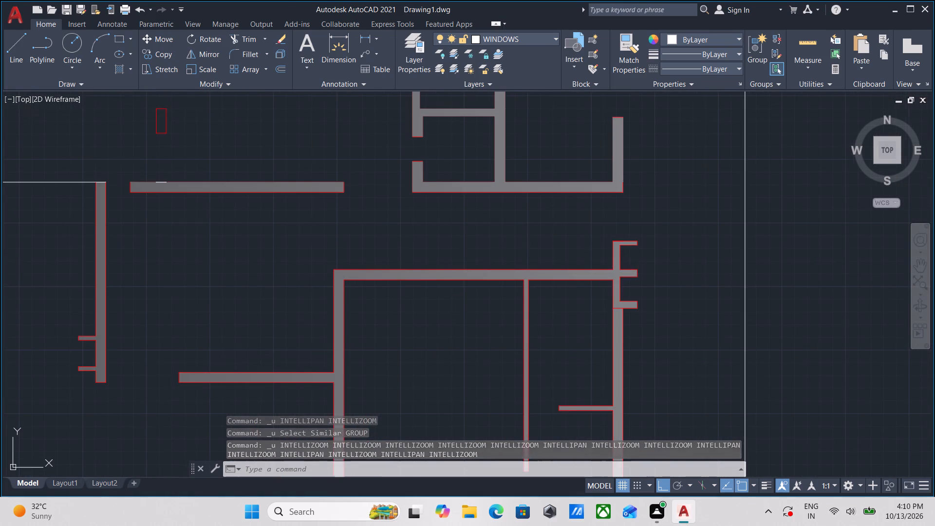
pyautogui.hotkey('ctrl', 'z')
pyautogui.hotkey('ctrl', 'z')
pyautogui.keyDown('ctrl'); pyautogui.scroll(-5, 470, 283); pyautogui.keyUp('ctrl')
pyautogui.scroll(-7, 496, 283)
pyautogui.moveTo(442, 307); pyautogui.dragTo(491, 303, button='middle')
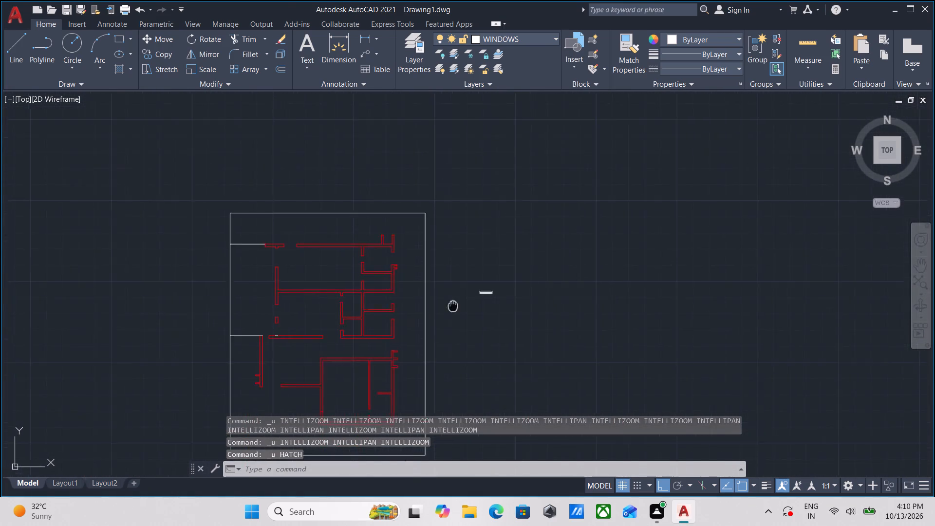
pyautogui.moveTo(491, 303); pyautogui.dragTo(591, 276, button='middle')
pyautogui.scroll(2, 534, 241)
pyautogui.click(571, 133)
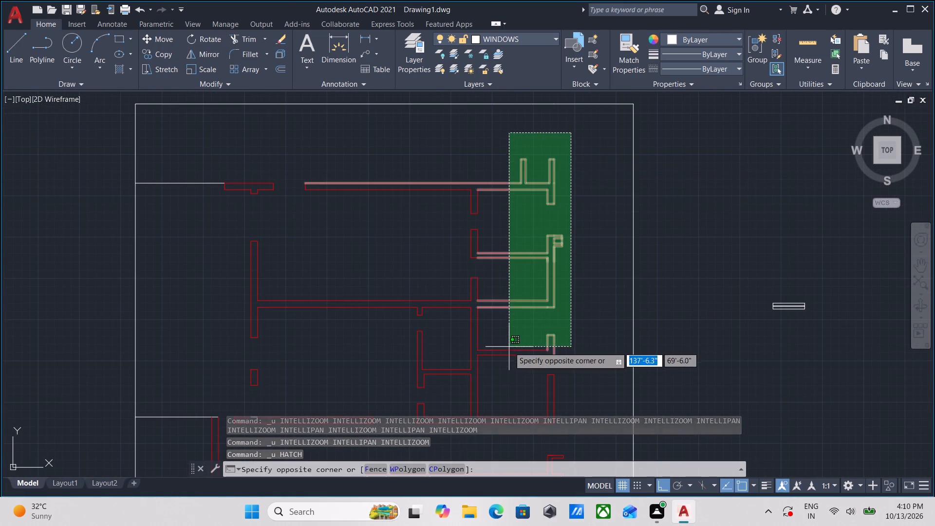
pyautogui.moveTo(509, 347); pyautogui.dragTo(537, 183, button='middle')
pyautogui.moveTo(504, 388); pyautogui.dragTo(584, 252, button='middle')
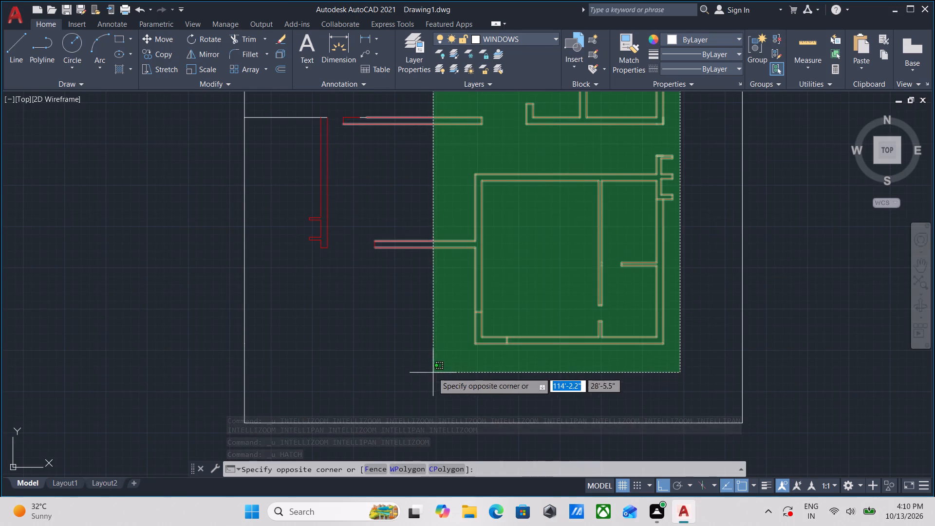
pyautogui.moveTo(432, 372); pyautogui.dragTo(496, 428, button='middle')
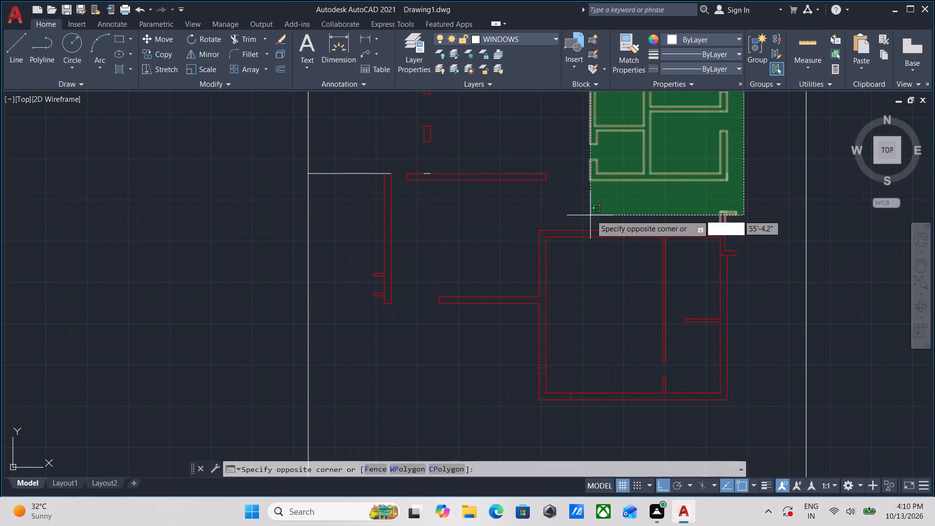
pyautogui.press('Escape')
# Move the short white line on the upper edge of the detached horizontal wall south of the small pillar to the WALLS layer.
pyautogui.scroll(2, 454, 196)
pyautogui.moveTo(413, 160); pyautogui.dragTo(449, 226, button='middle')
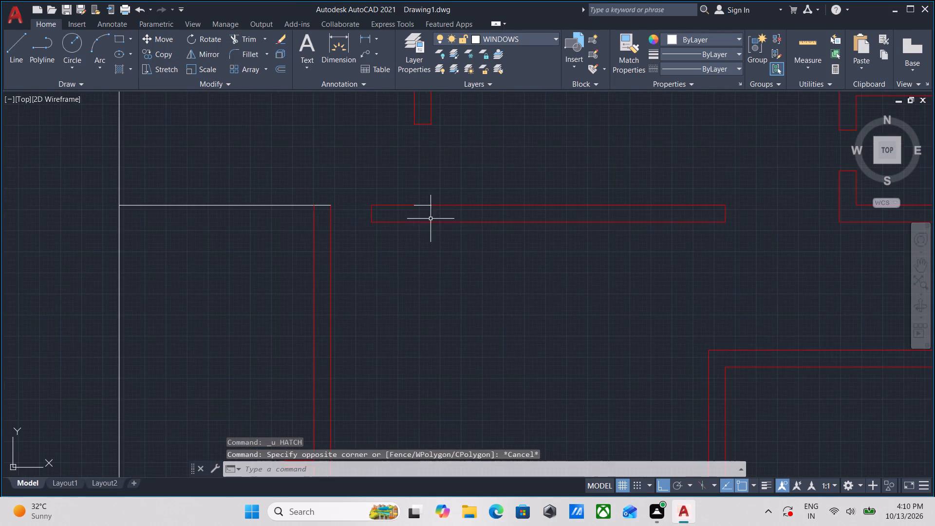
pyautogui.scroll(3, 425, 212)
pyautogui.click(421, 207)
pyautogui.click(406, 164)
pyautogui.moveTo(406, 164); pyautogui.dragTo(404, 228, button='middle')
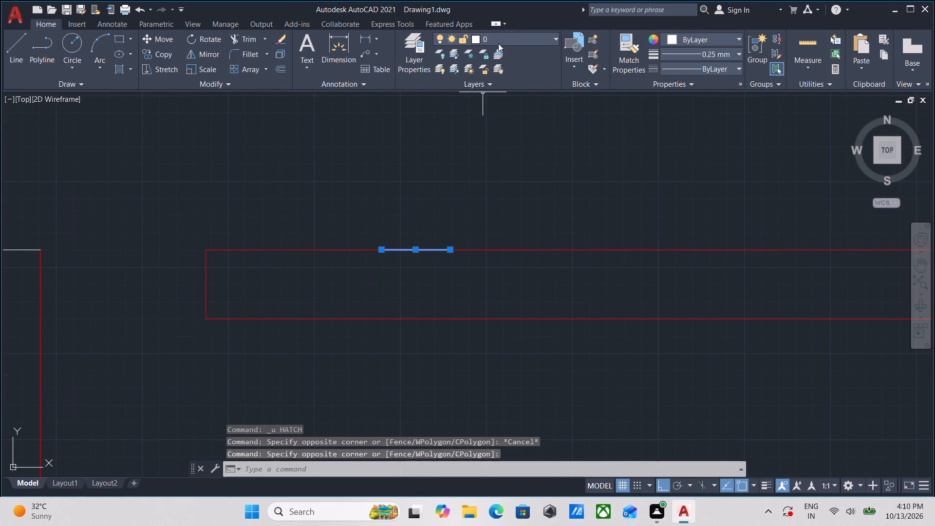
pyautogui.click(507, 42)
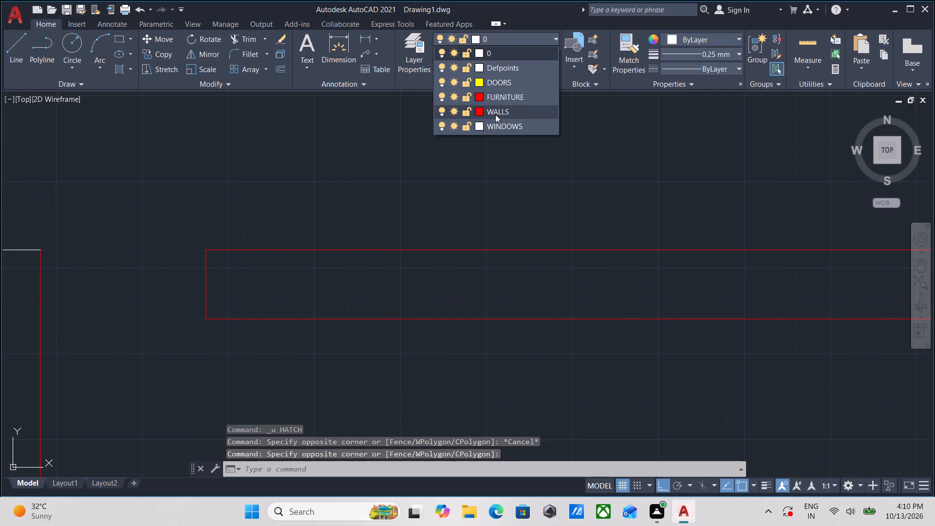
pyautogui.click(495, 114)
pyautogui.scroll(-4, 496, 135)
pyautogui.press('Escape')
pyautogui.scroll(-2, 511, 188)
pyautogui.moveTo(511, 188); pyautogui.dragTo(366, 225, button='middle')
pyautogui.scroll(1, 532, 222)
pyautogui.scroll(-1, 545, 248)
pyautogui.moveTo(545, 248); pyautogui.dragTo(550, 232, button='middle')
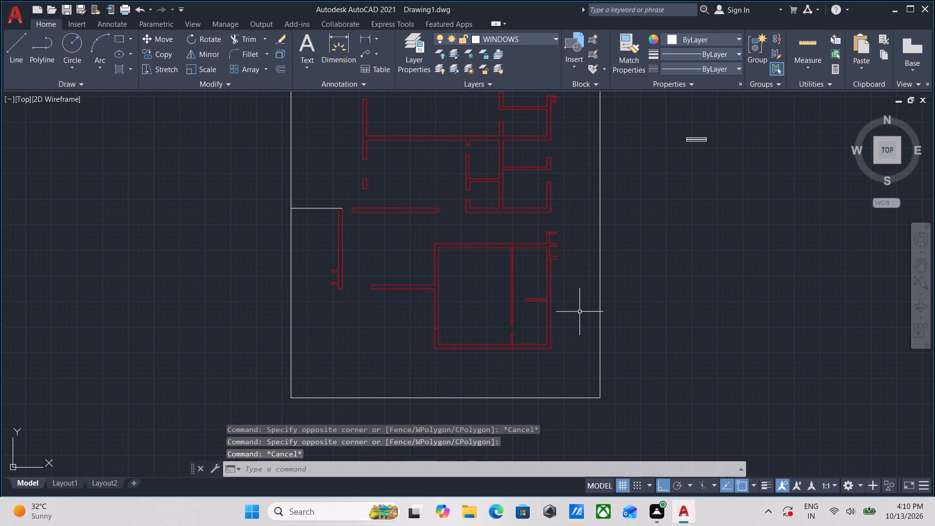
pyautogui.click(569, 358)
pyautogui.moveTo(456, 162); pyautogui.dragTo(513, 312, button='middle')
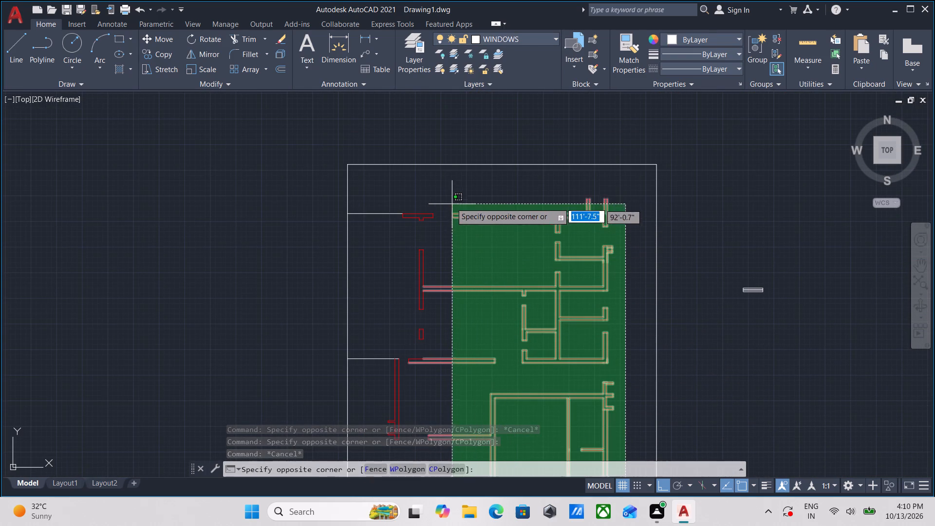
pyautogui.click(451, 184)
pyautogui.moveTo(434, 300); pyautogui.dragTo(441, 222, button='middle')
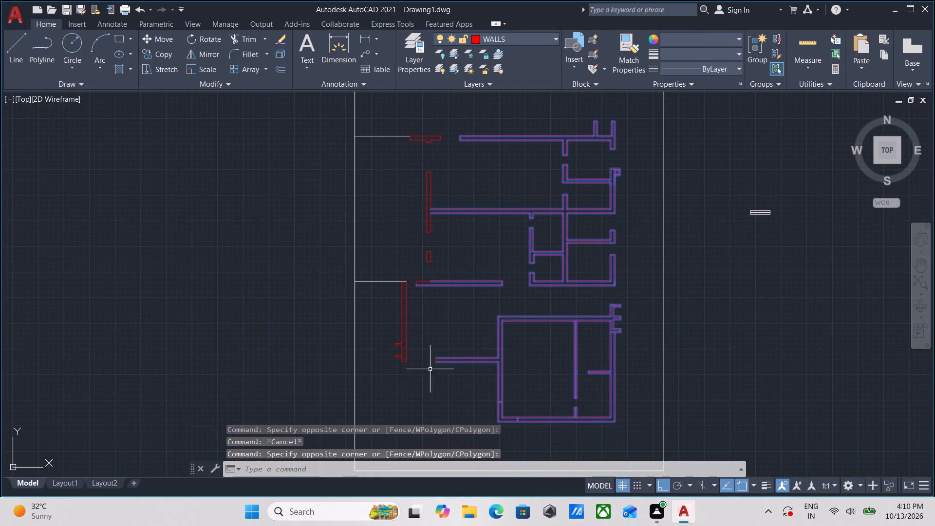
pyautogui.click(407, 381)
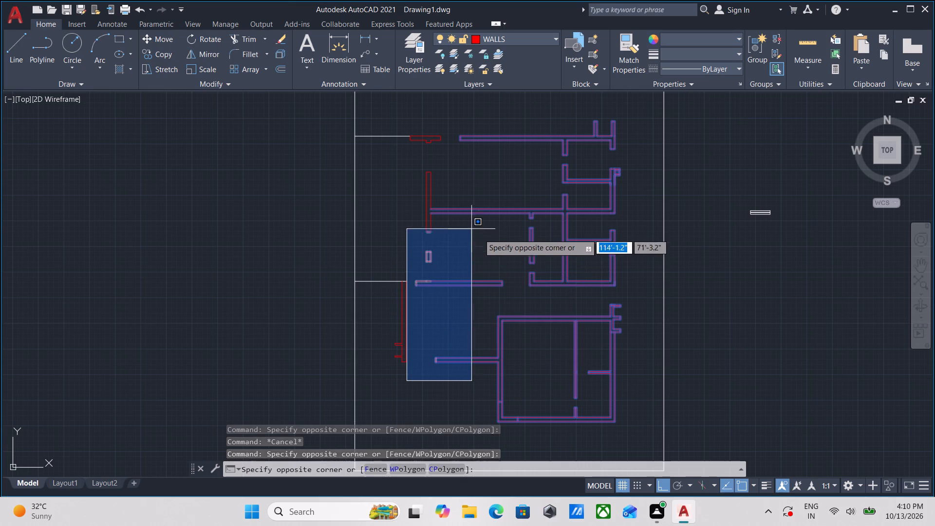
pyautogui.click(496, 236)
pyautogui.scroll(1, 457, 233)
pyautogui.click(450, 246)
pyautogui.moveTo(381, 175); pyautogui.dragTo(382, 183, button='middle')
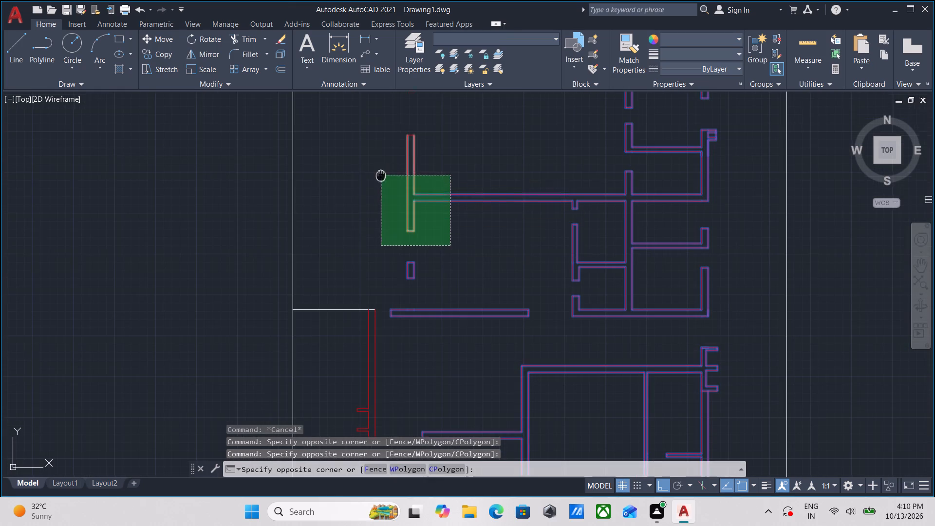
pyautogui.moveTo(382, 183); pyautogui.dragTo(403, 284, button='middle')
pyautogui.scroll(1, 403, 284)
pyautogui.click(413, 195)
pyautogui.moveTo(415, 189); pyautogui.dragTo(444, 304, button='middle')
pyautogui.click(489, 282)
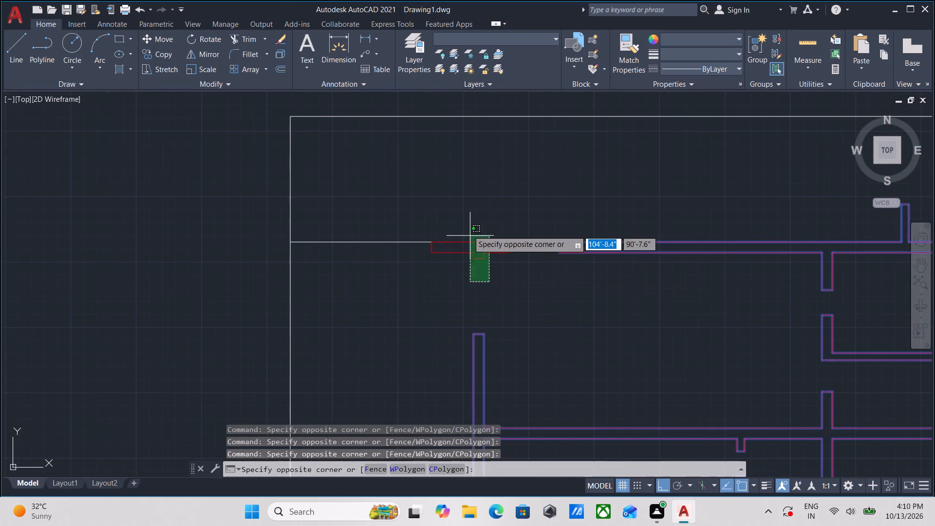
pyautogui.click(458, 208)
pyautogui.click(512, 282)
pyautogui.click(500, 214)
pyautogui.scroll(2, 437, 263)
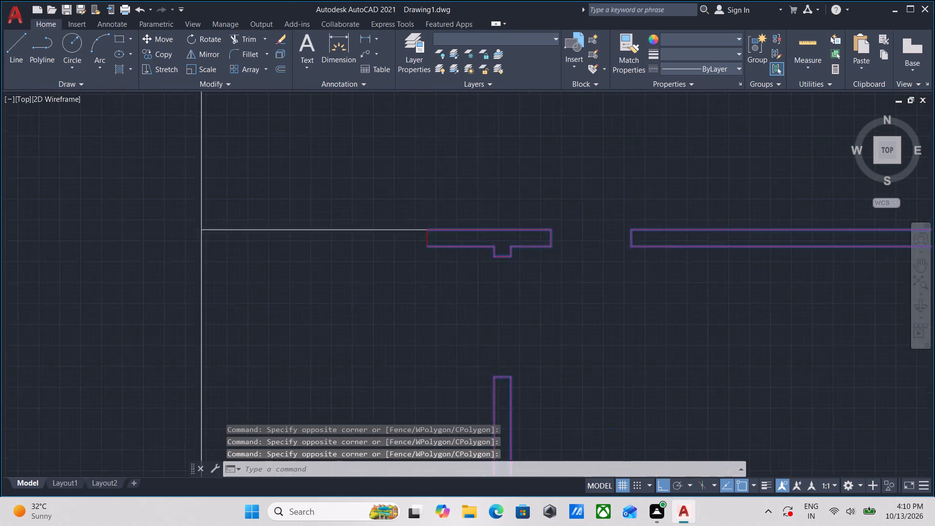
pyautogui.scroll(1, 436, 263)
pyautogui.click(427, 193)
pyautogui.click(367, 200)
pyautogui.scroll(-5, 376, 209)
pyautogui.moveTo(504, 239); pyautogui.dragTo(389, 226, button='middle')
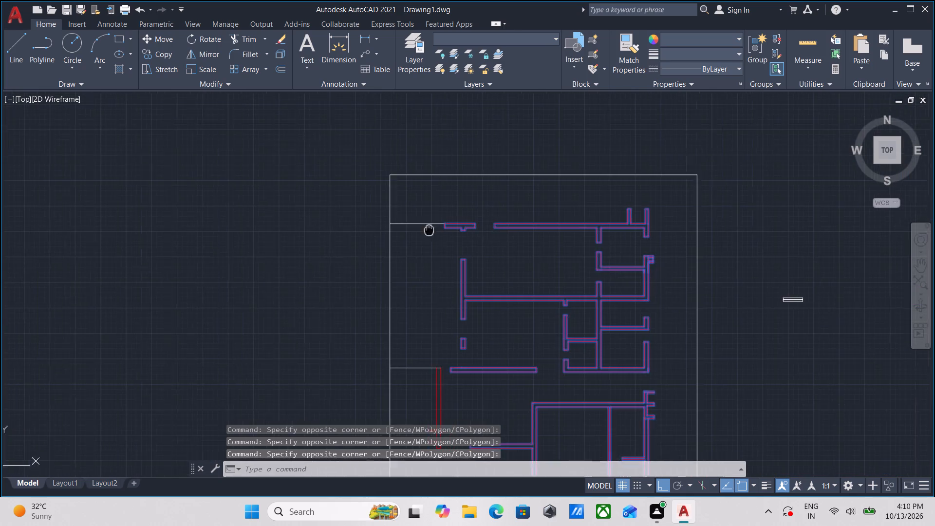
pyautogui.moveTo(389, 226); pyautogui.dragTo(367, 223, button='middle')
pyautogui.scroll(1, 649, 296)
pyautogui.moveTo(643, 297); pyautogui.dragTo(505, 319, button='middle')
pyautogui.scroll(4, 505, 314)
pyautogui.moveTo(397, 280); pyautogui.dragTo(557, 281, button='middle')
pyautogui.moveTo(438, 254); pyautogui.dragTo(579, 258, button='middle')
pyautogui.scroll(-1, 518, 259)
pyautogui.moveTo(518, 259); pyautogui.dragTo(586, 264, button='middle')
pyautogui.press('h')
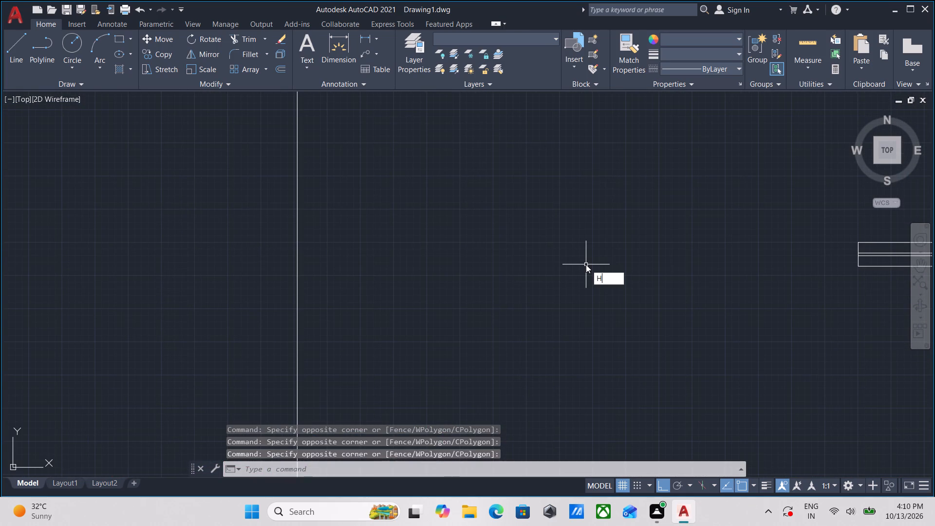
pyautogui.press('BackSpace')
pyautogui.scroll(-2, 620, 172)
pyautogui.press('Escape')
# Pull the overlapping short line off the outer face of the eastern wall, and erase both it and the long line beneath it.
pyautogui.scroll(-1, 428, 223)
pyautogui.moveTo(436, 221); pyautogui.dragTo(589, 185, button='middle')
pyautogui.scroll(3, 533, 136)
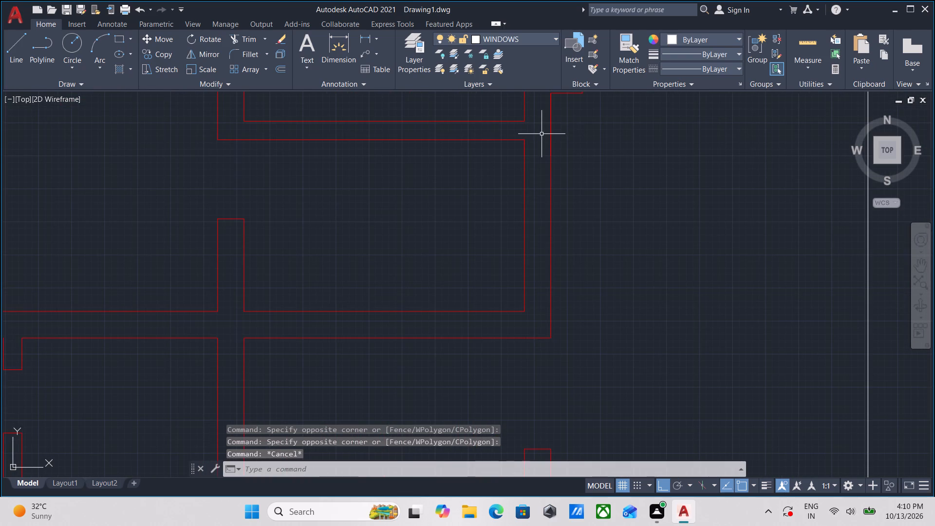
pyautogui.click(558, 130)
pyautogui.click(546, 129)
pyautogui.press('Escape')
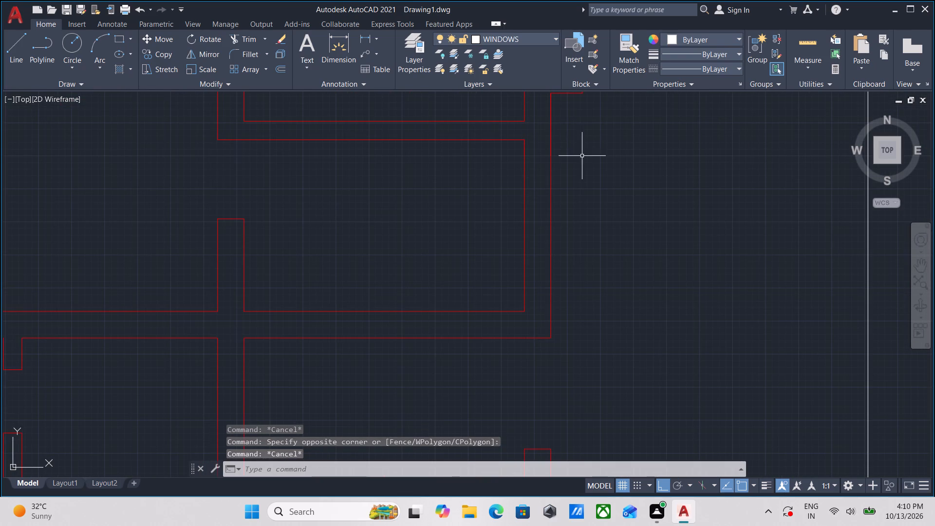
pyautogui.click(582, 156)
pyautogui.click(546, 177)
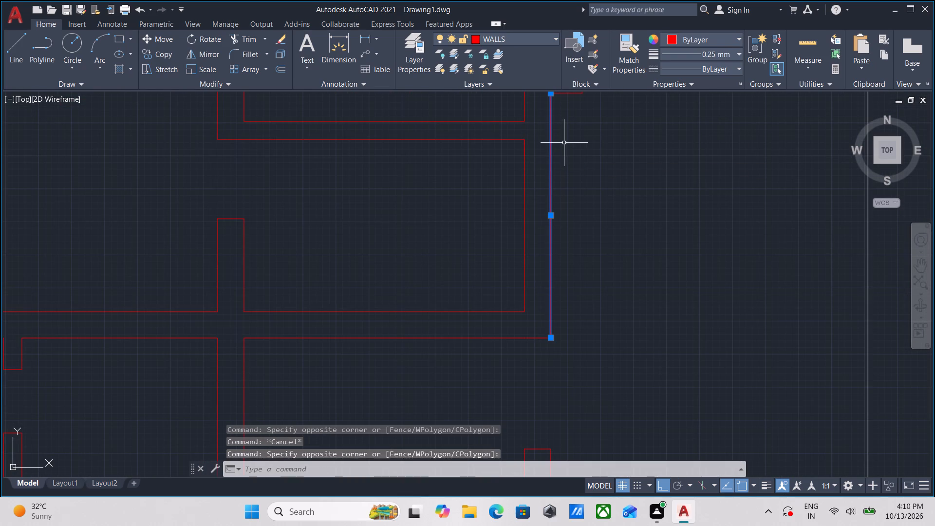
pyautogui.press('Escape')
pyautogui.click(567, 131)
pyautogui.click(548, 121)
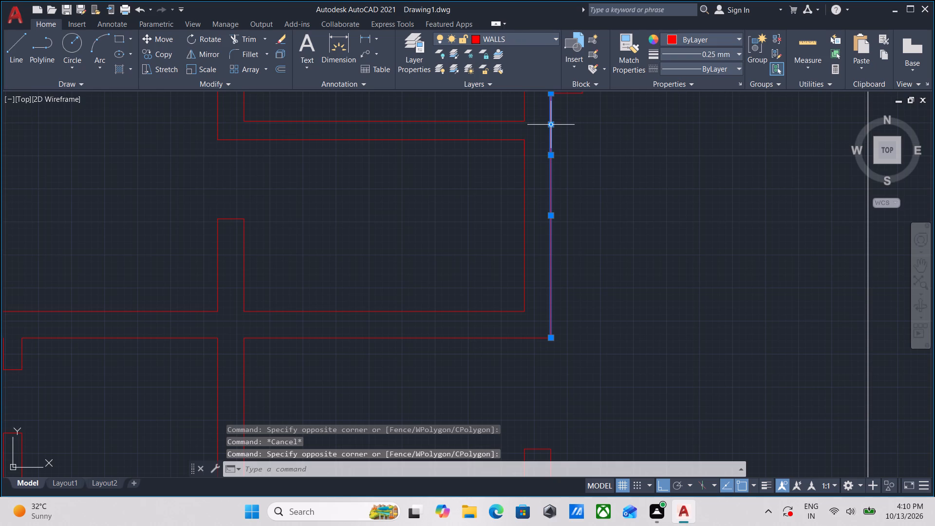
pyautogui.click(553, 124)
pyautogui.click(629, 138)
pyautogui.rightClick(629, 140)
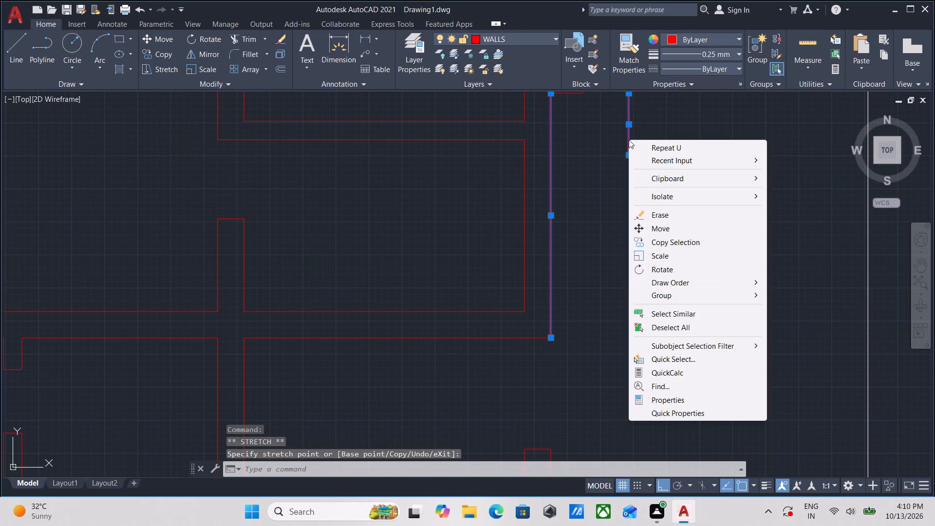
pyautogui.click(661, 216)
# Make WALLS the current layer and redraw the eastern wall's outer face as a single vertical line up to the small projection.
pyautogui.scroll(-3, 661, 216)
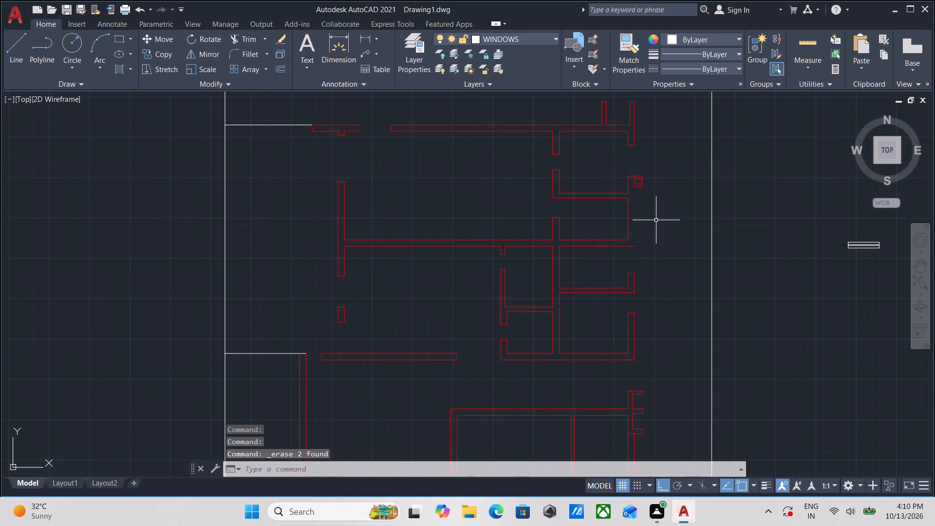
pyautogui.scroll(2, 644, 222)
pyautogui.scroll(1, 630, 161)
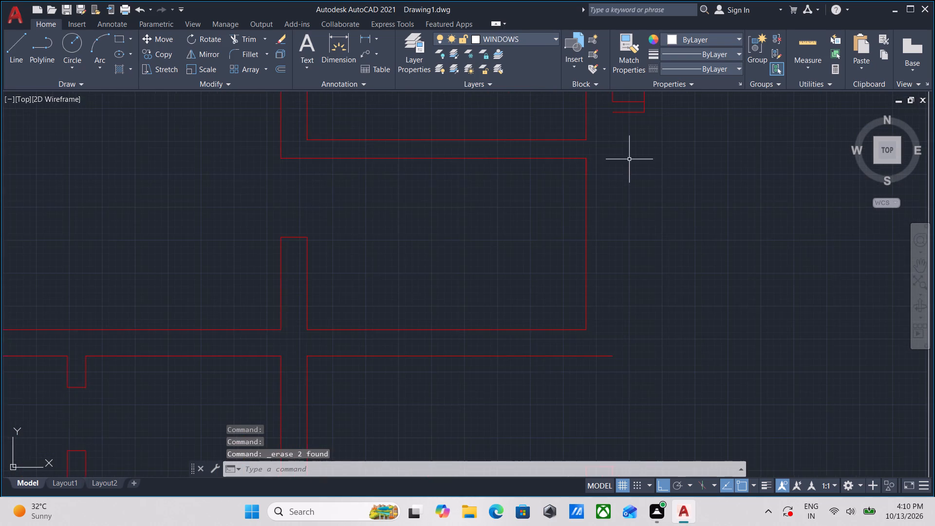
pyautogui.scroll(-1, 629, 157)
pyautogui.moveTo(630, 166); pyautogui.dragTo(630, 225, button='middle')
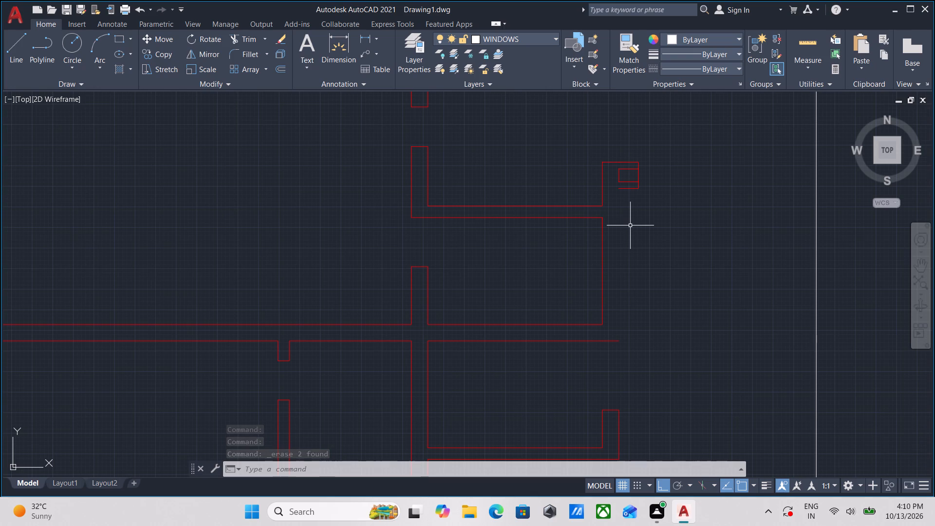
pyautogui.press('l')
pyautogui.press('Return')
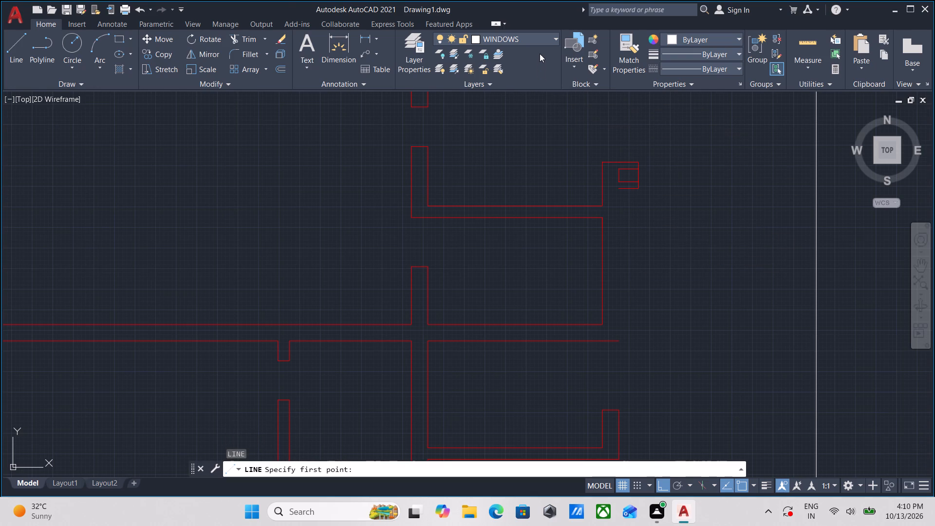
pyautogui.click(541, 38)
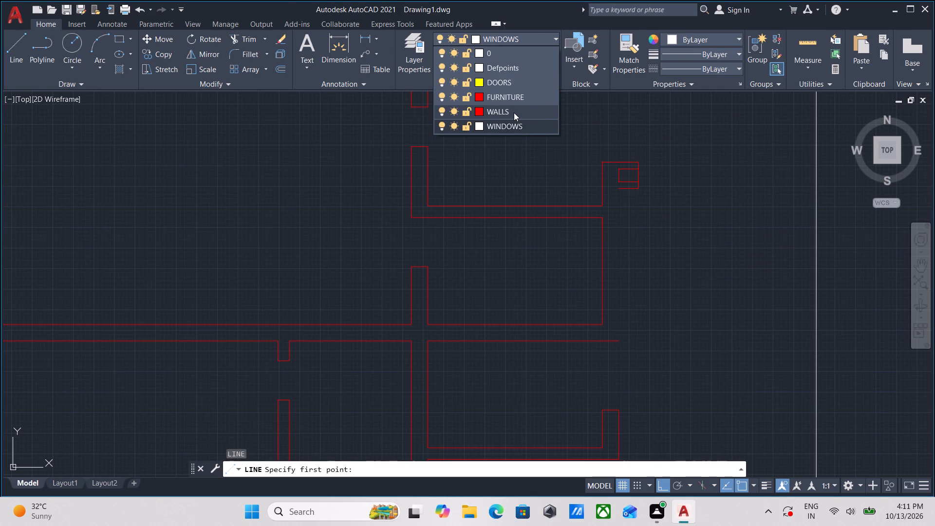
pyautogui.click(514, 113)
pyautogui.click(617, 339)
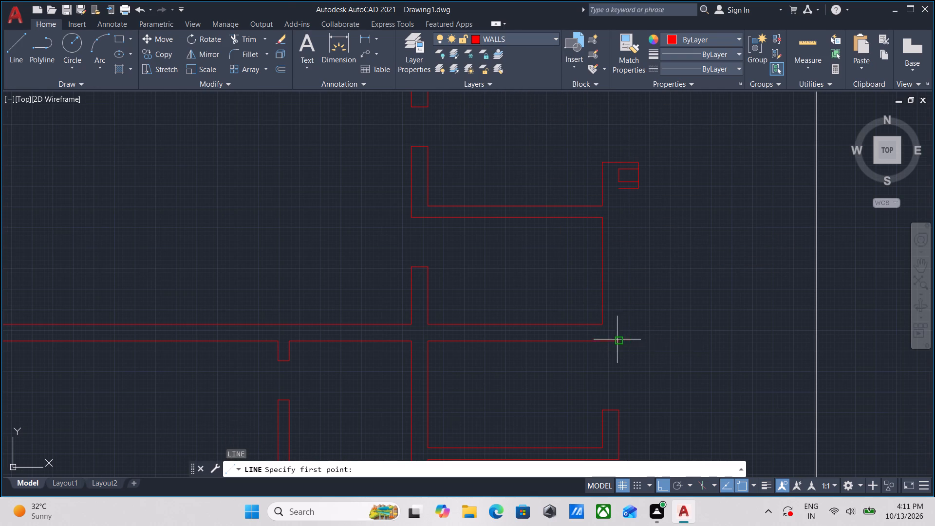
pyautogui.click(616, 189)
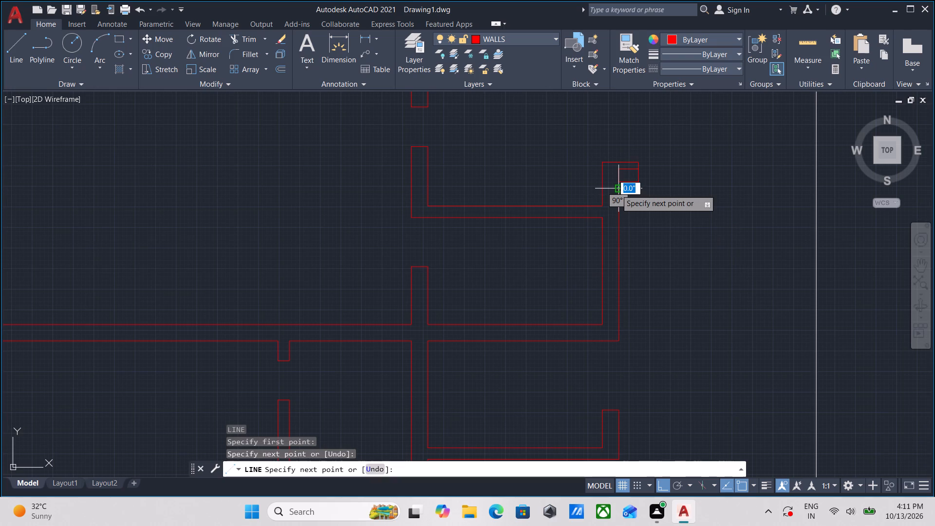
pyautogui.press('Escape')
# Change the colour of the WALLS layer to white.
pyautogui.scroll(-2, 616, 189)
pyautogui.click(540, 37)
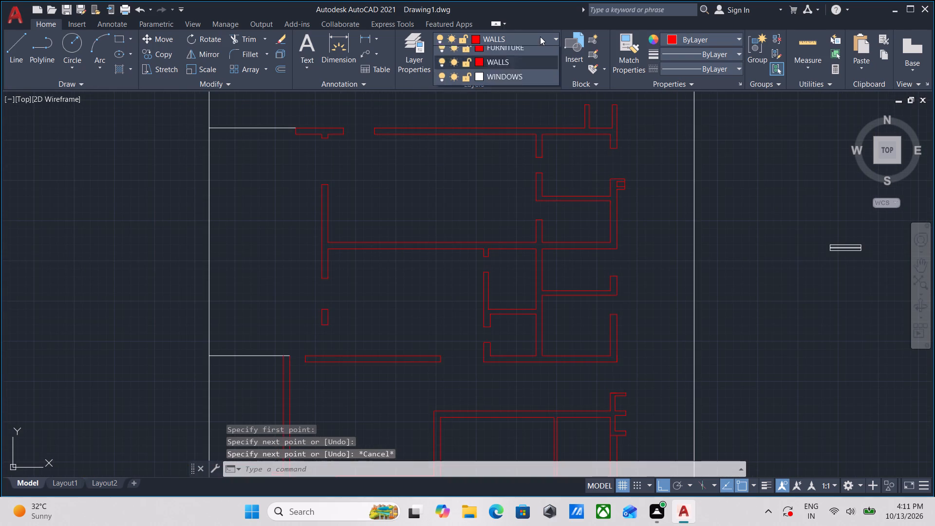
pyautogui.click(482, 109)
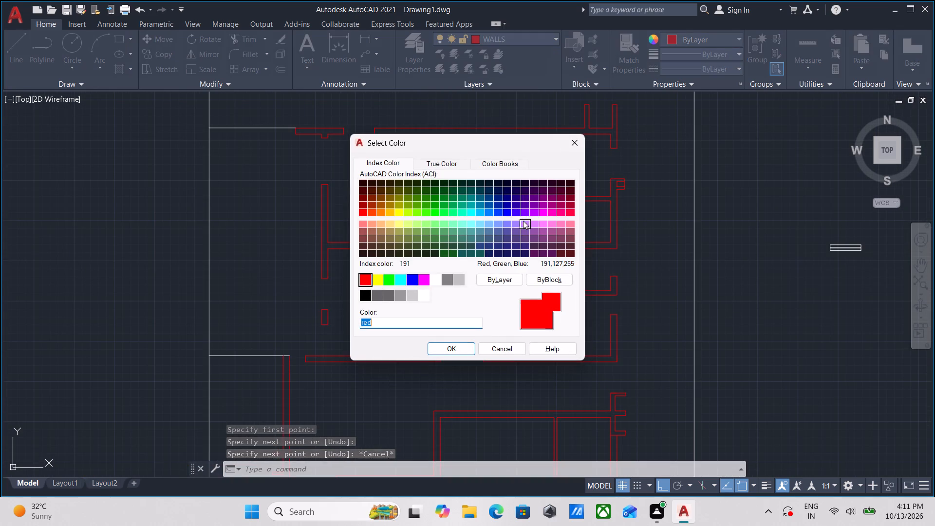
pyautogui.scroll(-2, 492, 268)
pyautogui.scroll(2, 421, 233)
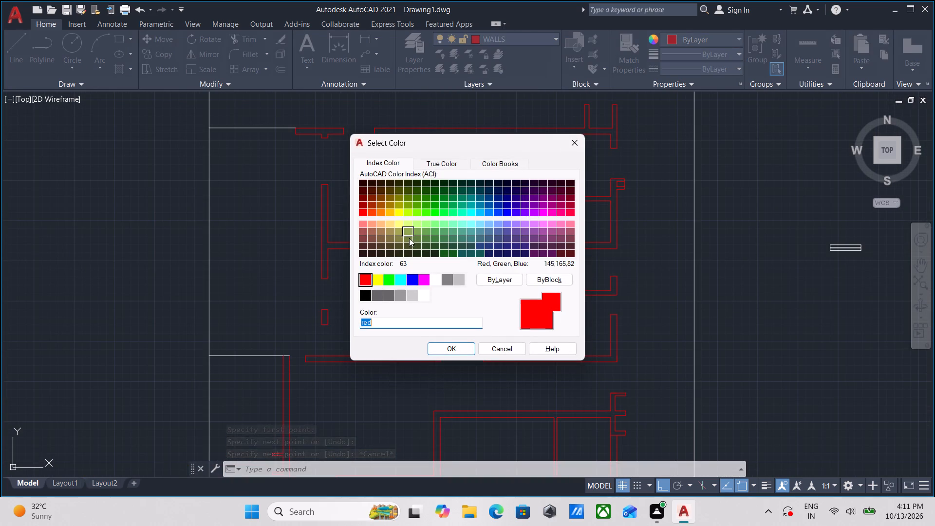
pyautogui.click(432, 276)
pyautogui.click(450, 349)
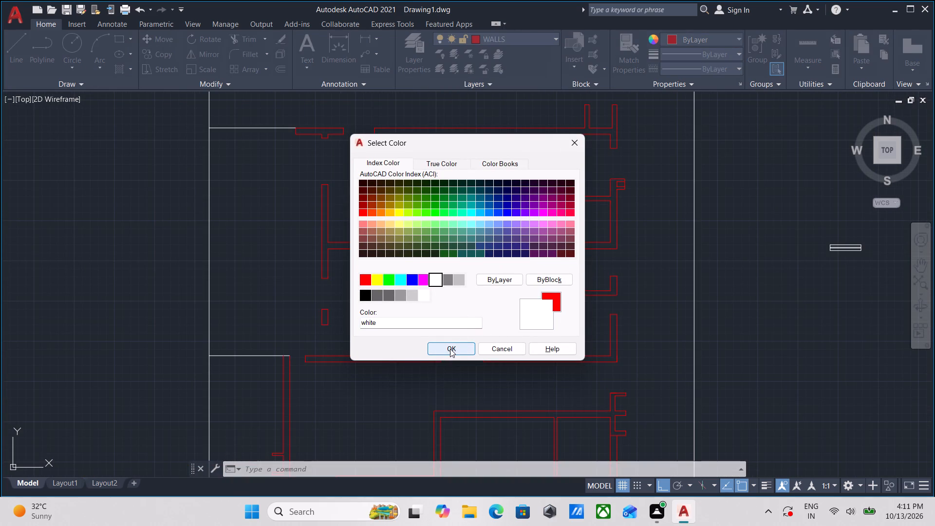
pyautogui.scroll(-2, 469, 335)
pyautogui.moveTo(472, 334); pyautogui.dragTo(523, 216, button='middle')
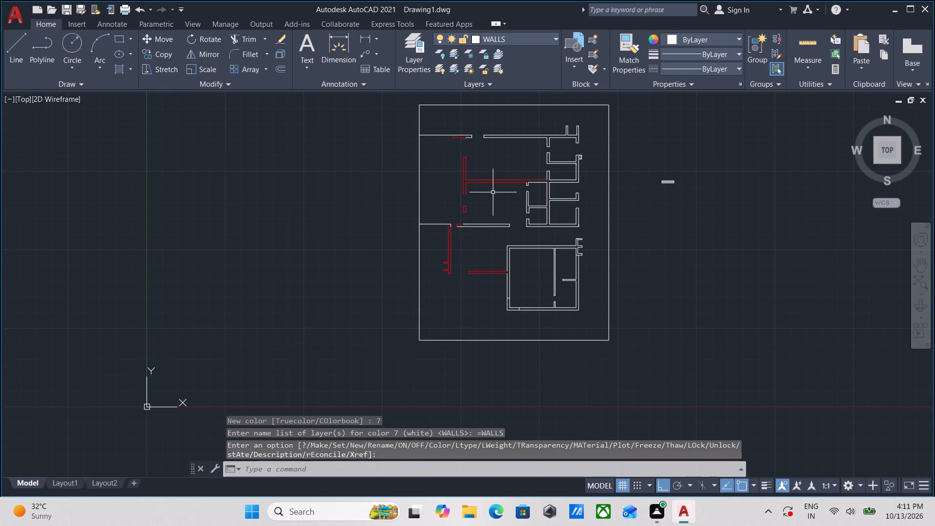
# Move all the red wall lines in the western half of the plan, including the small pillar and the northern wall notch, to the WALLS layer.
pyautogui.scroll(1, 494, 194)
pyautogui.click(495, 199)
pyautogui.click(411, 140)
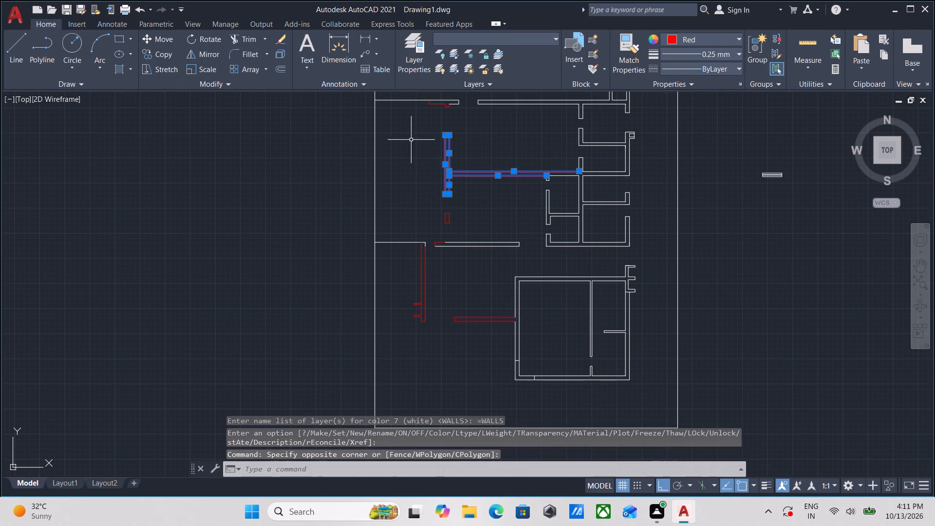
pyautogui.scroll(2, 478, 198)
pyautogui.moveTo(475, 202); pyautogui.dragTo(517, 129, button='middle')
pyautogui.moveTo(493, 208); pyautogui.dragTo(484, 208)
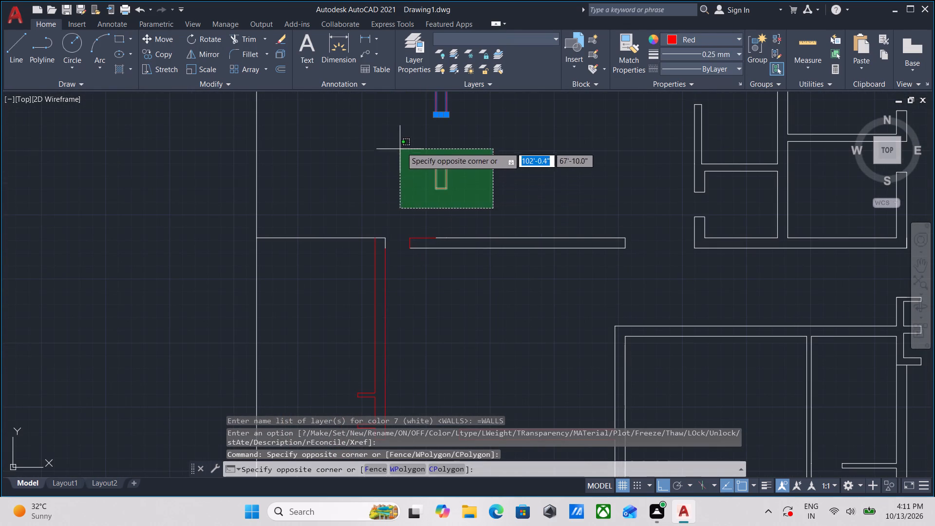
pyautogui.click(403, 144)
pyautogui.moveTo(422, 141); pyautogui.dragTo(459, 56, button='middle')
pyautogui.moveTo(431, 244); pyautogui.dragTo(466, 124, button='middle')
pyautogui.moveTo(495, 282); pyautogui.dragTo(492, 276)
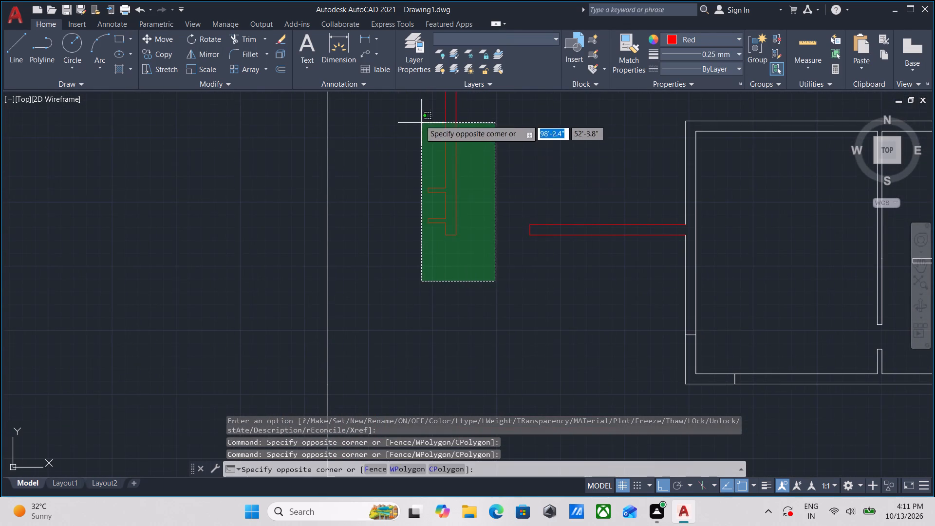
pyautogui.moveTo(417, 116); pyautogui.dragTo(449, 243, button='middle')
pyautogui.click(457, 201)
pyautogui.moveTo(530, 265); pyautogui.dragTo(509, 154, button='middle')
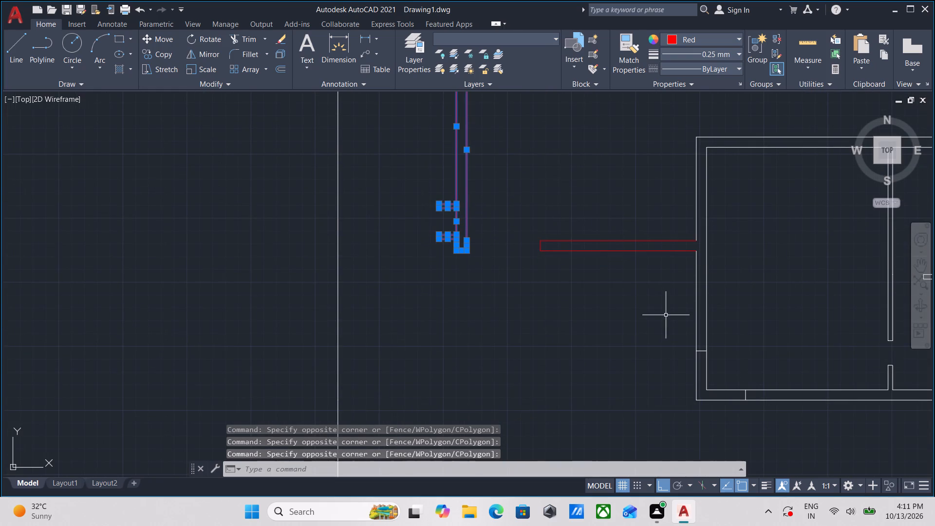
pyautogui.moveTo(668, 317); pyautogui.dragTo(654, 295)
pyautogui.click(601, 202)
pyautogui.scroll(-2, 601, 202)
pyautogui.moveTo(601, 202); pyautogui.dragTo(577, 287, button='middle')
pyautogui.scroll(1, 562, 201)
pyautogui.scroll(3, 523, 283)
pyautogui.moveTo(551, 171); pyautogui.dragTo(560, 254, button='middle')
pyautogui.scroll(1, 560, 254)
pyautogui.click(546, 154)
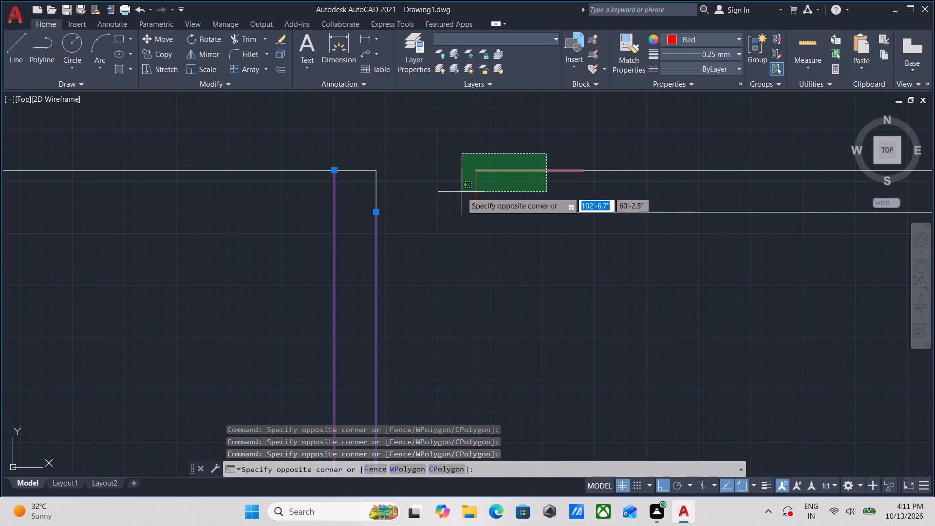
pyautogui.click(461, 192)
pyautogui.moveTo(383, 148); pyautogui.dragTo(381, 165)
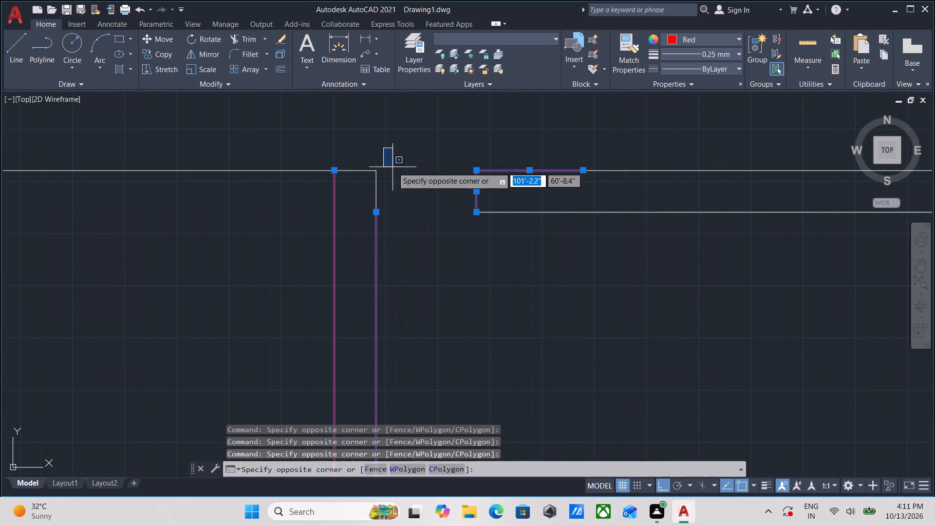
pyautogui.click(393, 167)
pyautogui.scroll(-1, 394, 167)
pyautogui.moveTo(411, 171); pyautogui.dragTo(511, 179, button='middle')
pyautogui.scroll(-3, 522, 176)
pyautogui.scroll(2, 518, 177)
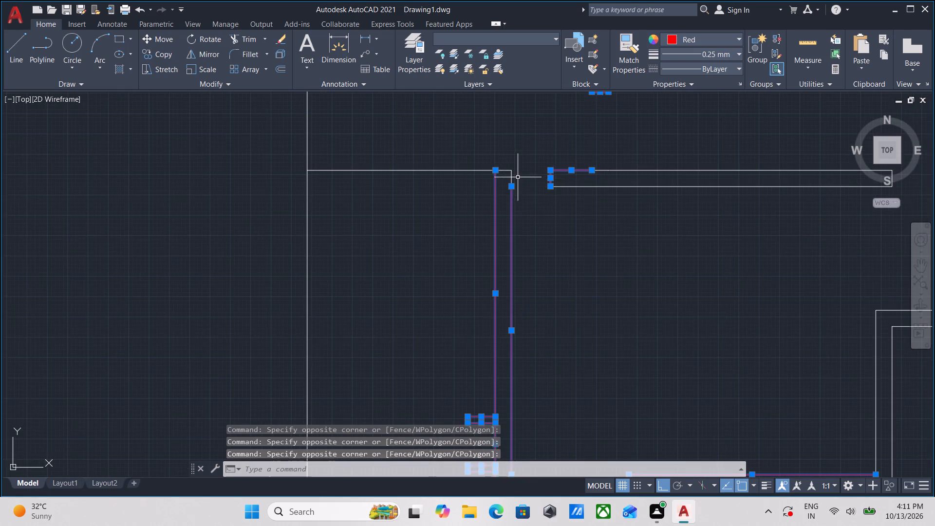
pyautogui.scroll(3, 509, 169)
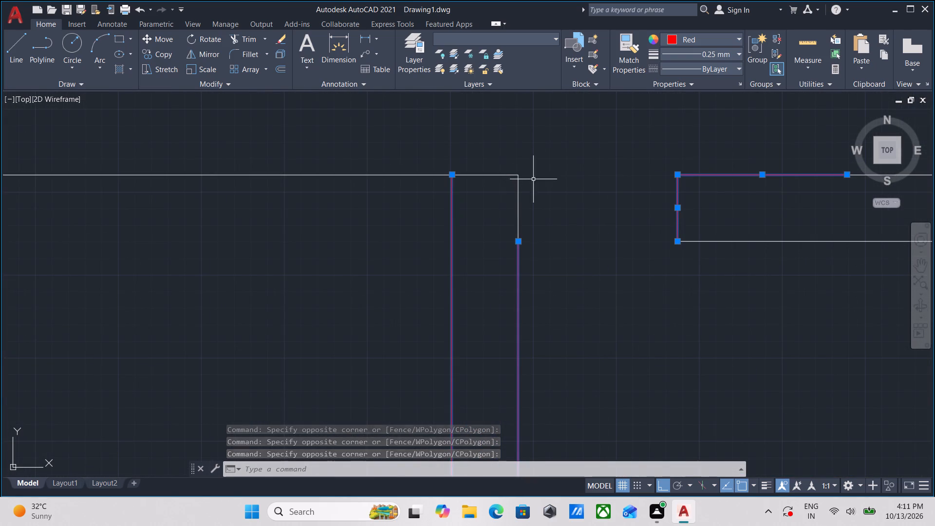
pyautogui.scroll(-4, 546, 178)
pyautogui.scroll(-1, 664, 208)
pyautogui.moveTo(616, 243); pyautogui.dragTo(543, 284, button='middle')
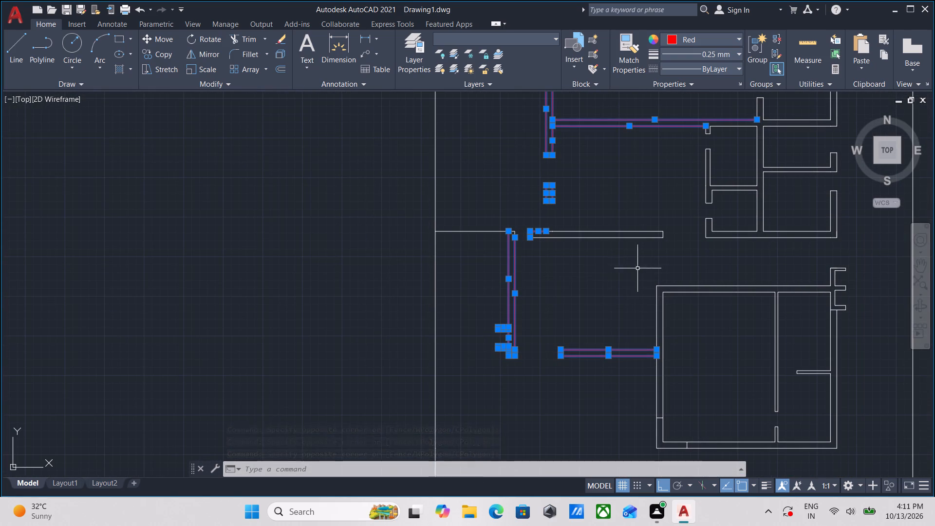
pyautogui.moveTo(586, 173); pyautogui.dragTo(587, 287, button='middle')
pyautogui.scroll(2, 596, 195)
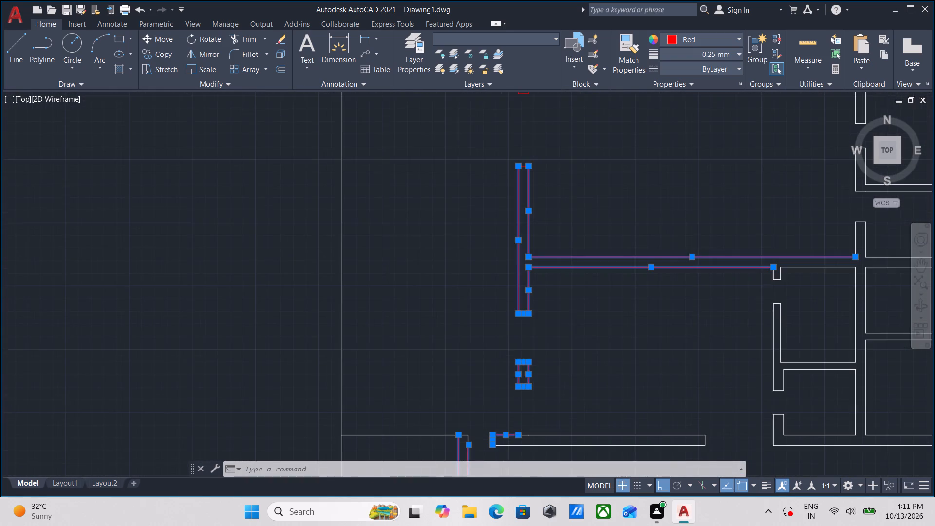
pyautogui.scroll(-1, 575, 190)
pyautogui.moveTo(573, 200); pyautogui.dragTo(564, 288, button='middle')
pyautogui.scroll(3, 489, 166)
pyautogui.click(573, 257)
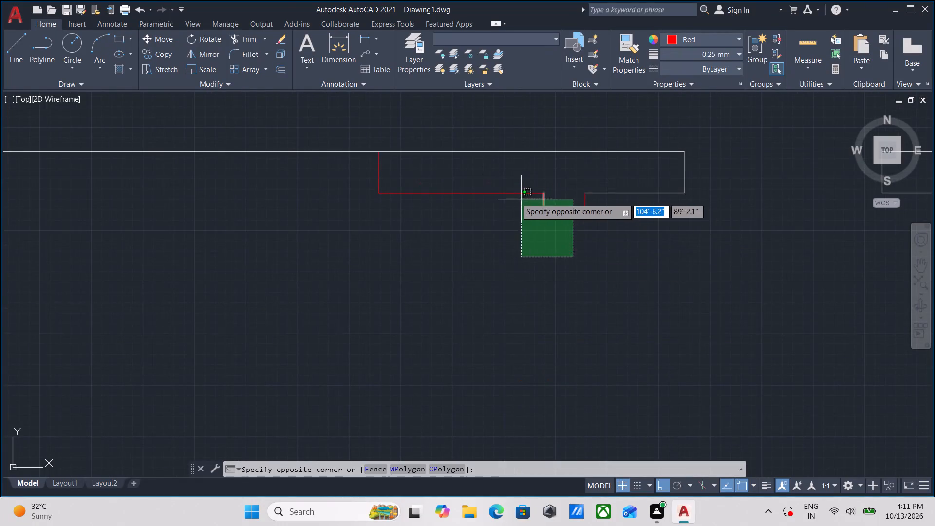
pyautogui.click(489, 188)
pyautogui.scroll(2, 596, 211)
pyautogui.click(588, 205)
pyautogui.click(540, 203)
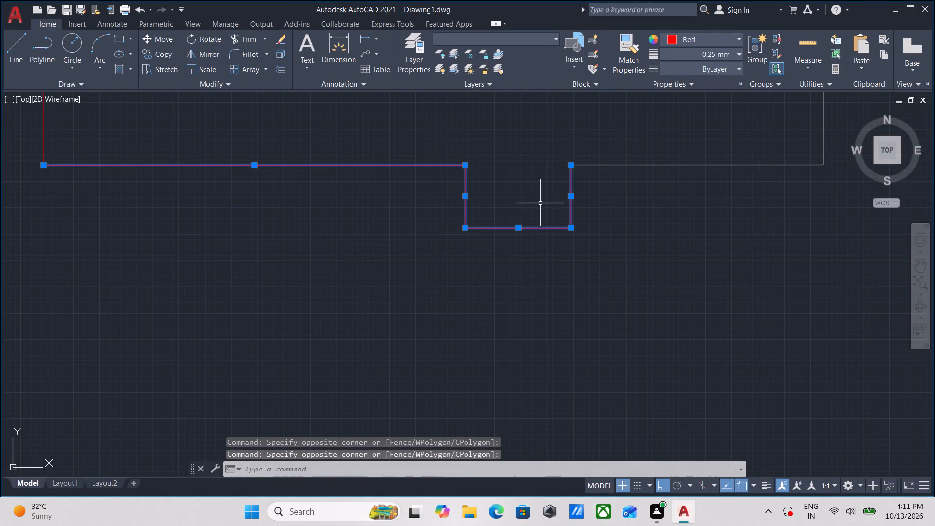
pyautogui.scroll(-1, 524, 215)
pyautogui.moveTo(523, 215); pyautogui.dragTo(645, 272, button='middle')
pyautogui.click(388, 200)
pyautogui.click(302, 197)
pyautogui.scroll(-5, 309, 199)
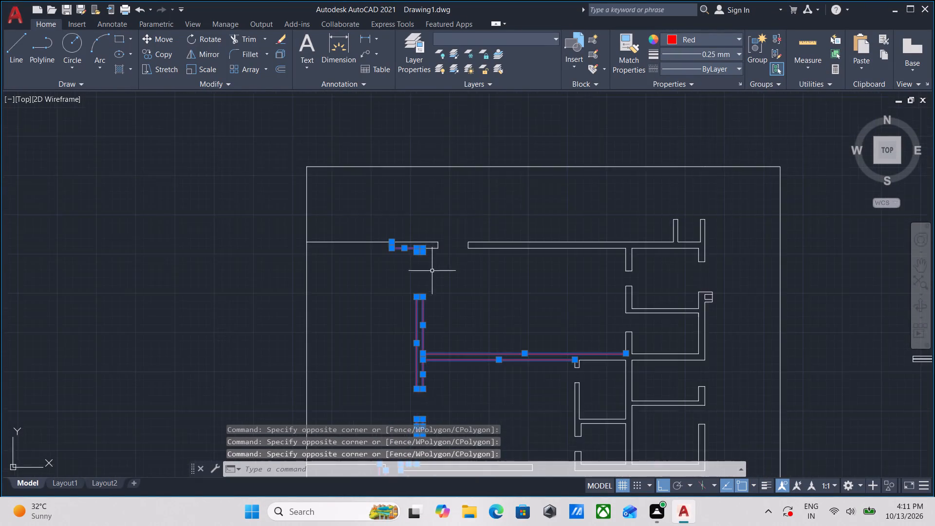
pyautogui.moveTo(432, 271); pyautogui.dragTo(439, 183, button='middle')
pyautogui.moveTo(506, 305); pyautogui.dragTo(493, 238, button='middle')
pyautogui.moveTo(514, 300); pyautogui.dragTo(516, 247, button='middle')
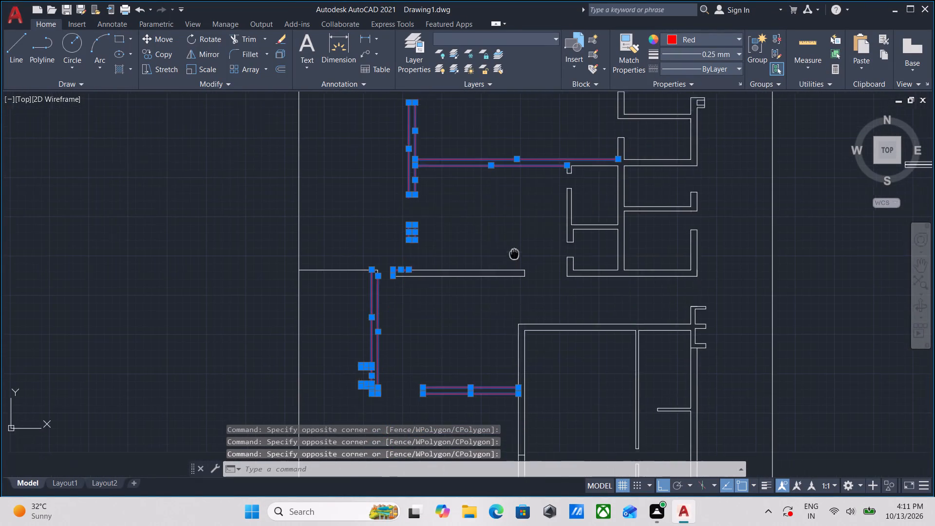
pyautogui.moveTo(516, 247); pyautogui.dragTo(524, 228, button='middle')
pyautogui.scroll(1, 530, 221)
pyautogui.middleClick(528, 183)
pyautogui.moveTo(525, 202); pyautogui.dragTo(526, 138, button='middle')
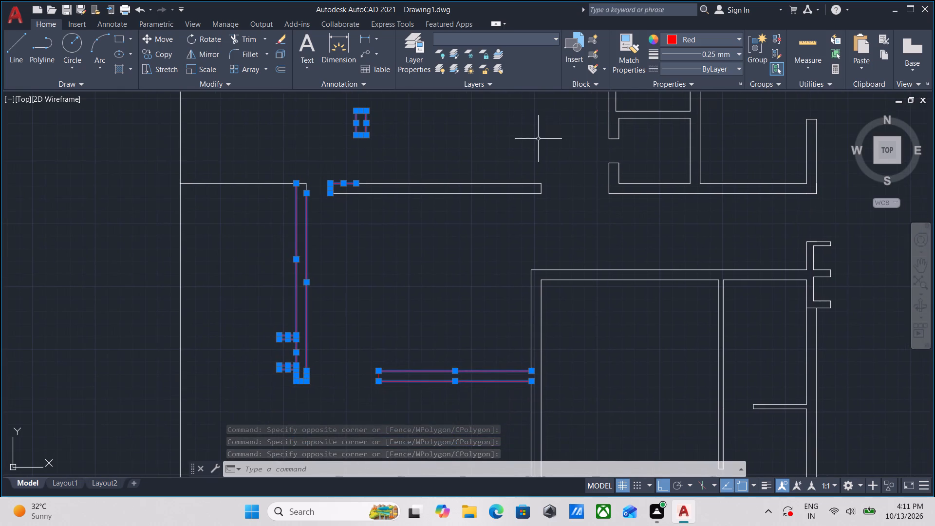
pyautogui.scroll(-1, 534, 177)
pyautogui.moveTo(497, 249); pyautogui.dragTo(524, 136, button='middle')
pyautogui.moveTo(520, 157); pyautogui.dragTo(510, 244, button='middle')
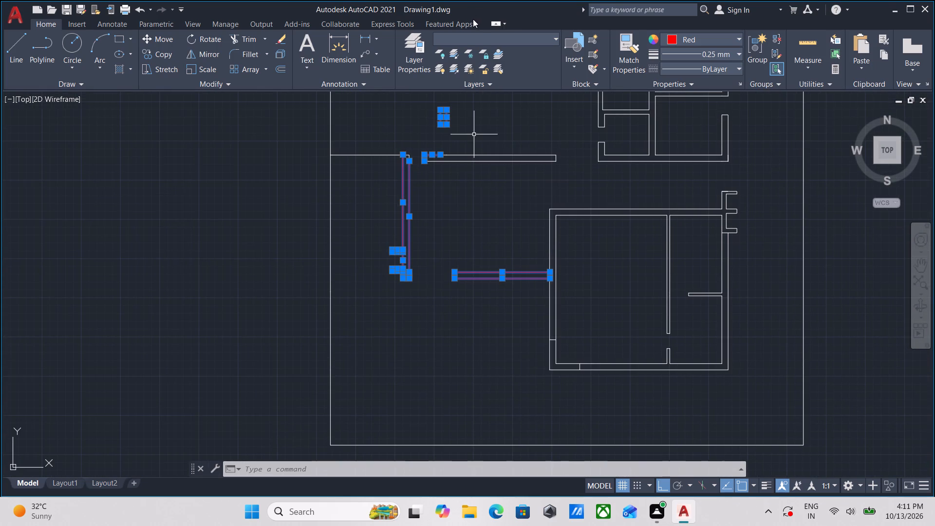
pyautogui.click(482, 38)
pyautogui.click(488, 111)
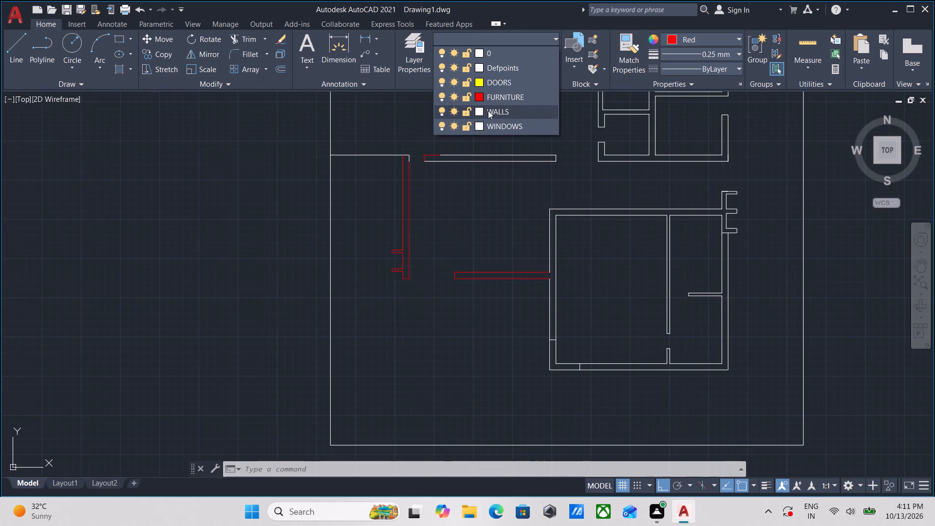
pyautogui.scroll(-2, 488, 111)
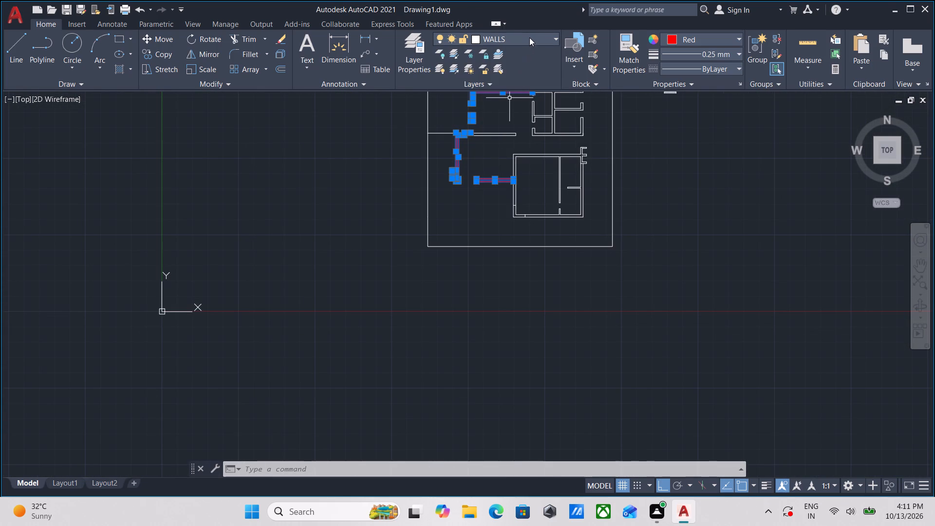
pyautogui.click(530, 34)
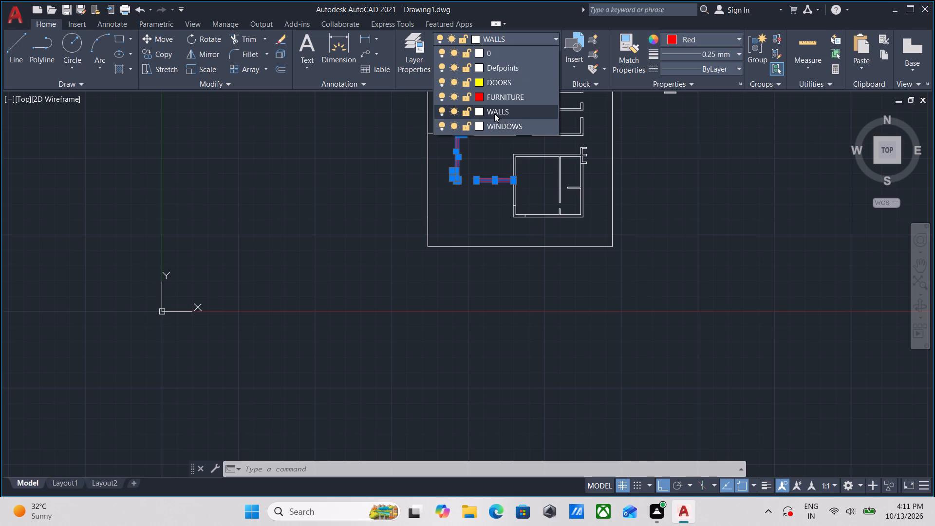
pyautogui.click(494, 113)
pyautogui.scroll(5, 466, 169)
pyautogui.press('Escape')
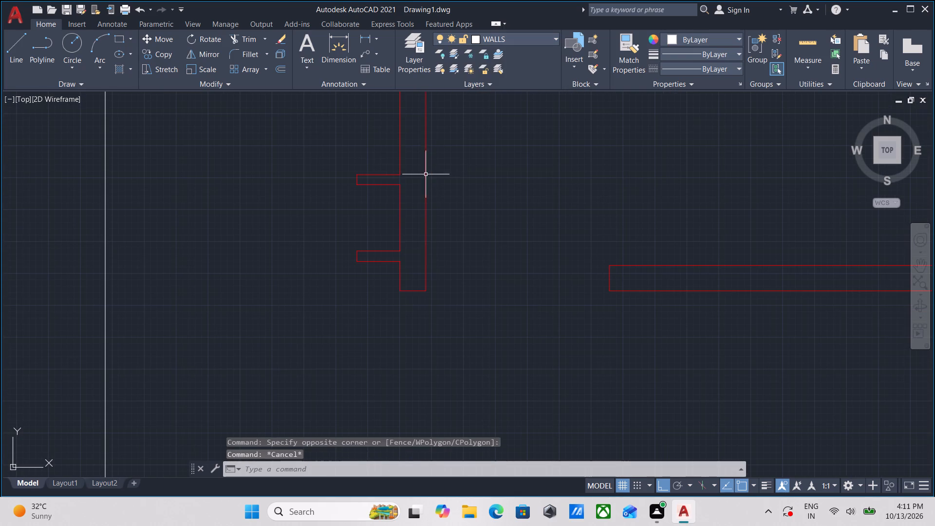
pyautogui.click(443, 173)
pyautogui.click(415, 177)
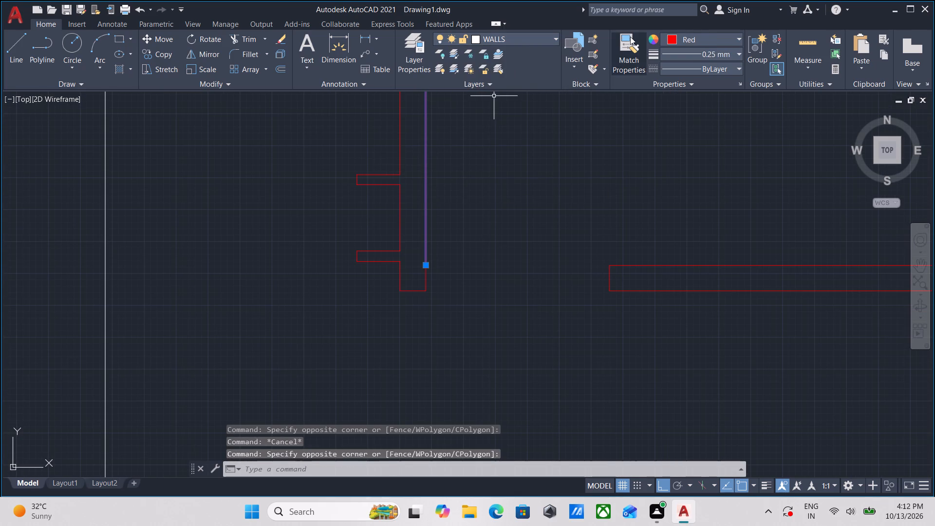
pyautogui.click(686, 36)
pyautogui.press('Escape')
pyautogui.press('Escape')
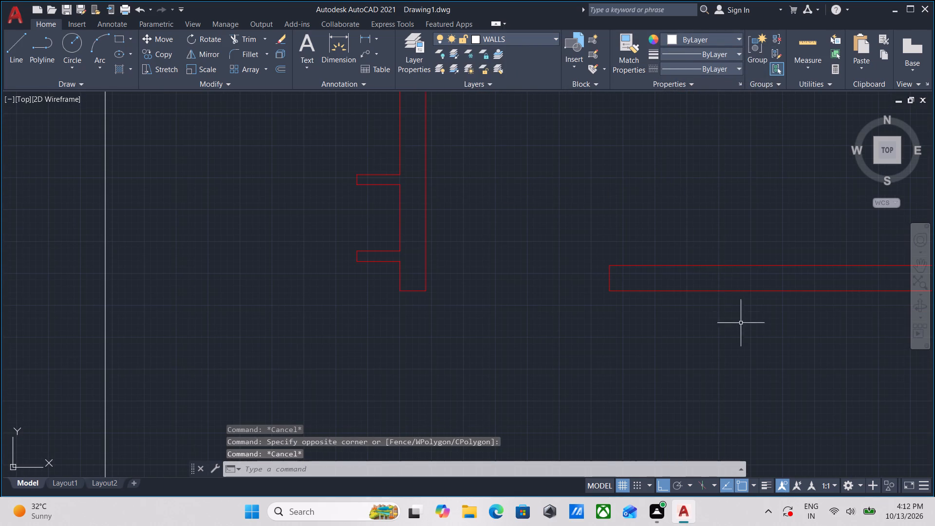
# Set the object colour to white for the southwestern vertical wall with two stubs and the horizontal wall joining the large southern room.
pyautogui.moveTo(748, 336); pyautogui.dragTo(737, 318)
pyautogui.click(304, 174)
pyautogui.scroll(-2, 434, 191)
pyautogui.moveTo(446, 197); pyautogui.dragTo(398, 292, button='middle')
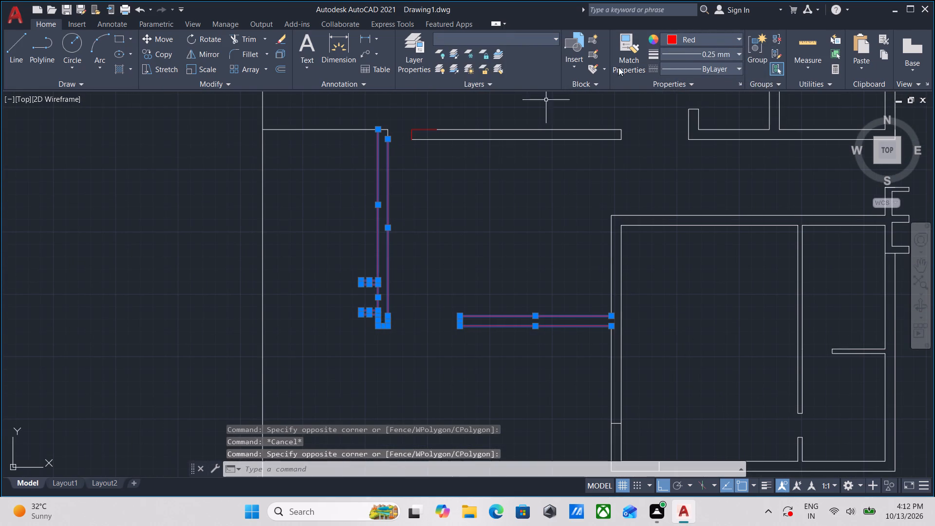
pyautogui.click(709, 40)
pyautogui.click(668, 135)
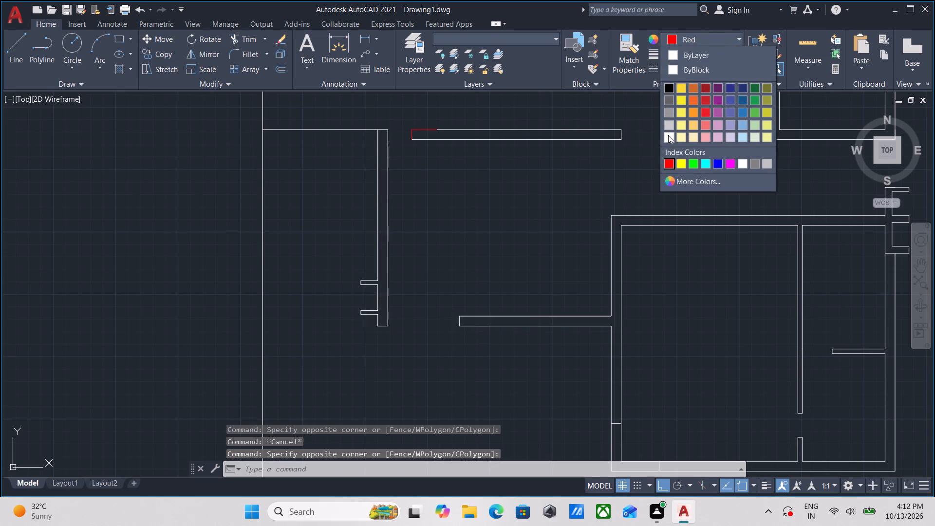
pyautogui.scroll(-2, 527, 205)
pyautogui.moveTo(524, 207); pyautogui.dragTo(514, 256, button='middle')
pyautogui.scroll(4, 514, 256)
pyautogui.press('Escape')
# Set the object colour to white for the remaining red lines on the detached wall's end, small pillar, T-shaped wall and notched northern wall.
pyautogui.moveTo(376, 169); pyautogui.dragTo(379, 266, button='middle')
pyautogui.scroll(1, 379, 257)
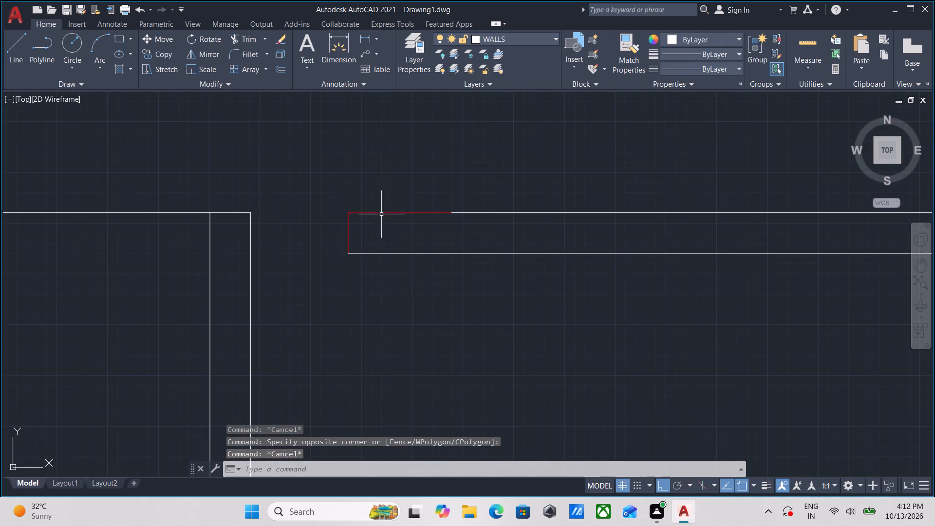
pyautogui.click(385, 185)
pyautogui.click(330, 225)
pyautogui.scroll(-1, 364, 158)
pyautogui.moveTo(364, 159); pyautogui.dragTo(367, 293, button='middle')
pyautogui.scroll(-1, 431, 222)
pyautogui.moveTo(457, 238); pyautogui.dragTo(450, 219)
pyautogui.click(418, 130)
pyautogui.moveTo(417, 145); pyautogui.dragTo(431, 289, button='middle')
pyautogui.moveTo(458, 276); pyautogui.dragTo(455, 261)
pyautogui.moveTo(432, 143); pyautogui.dragTo(462, 277, button='middle')
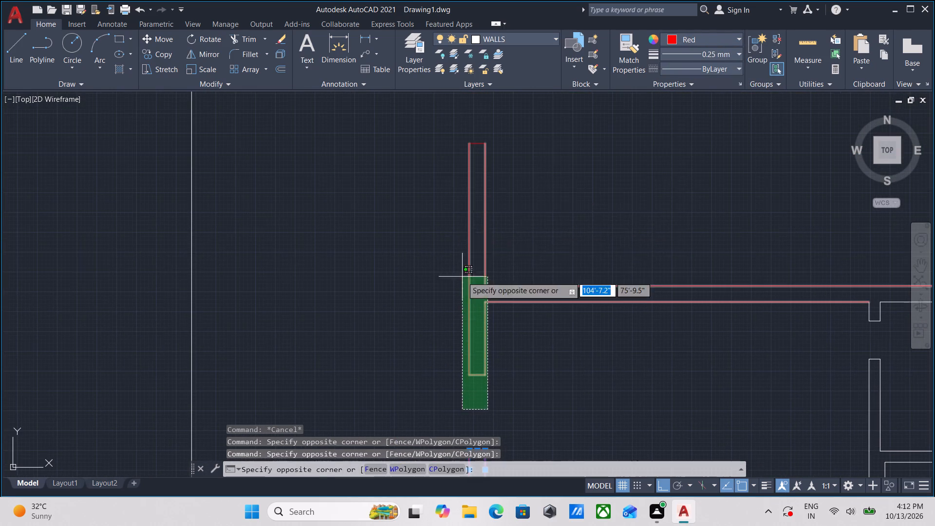
pyautogui.click(461, 117)
pyautogui.scroll(-3, 481, 150)
pyautogui.moveTo(486, 156); pyautogui.dragTo(434, 229, button='middle')
pyautogui.scroll(2, 429, 184)
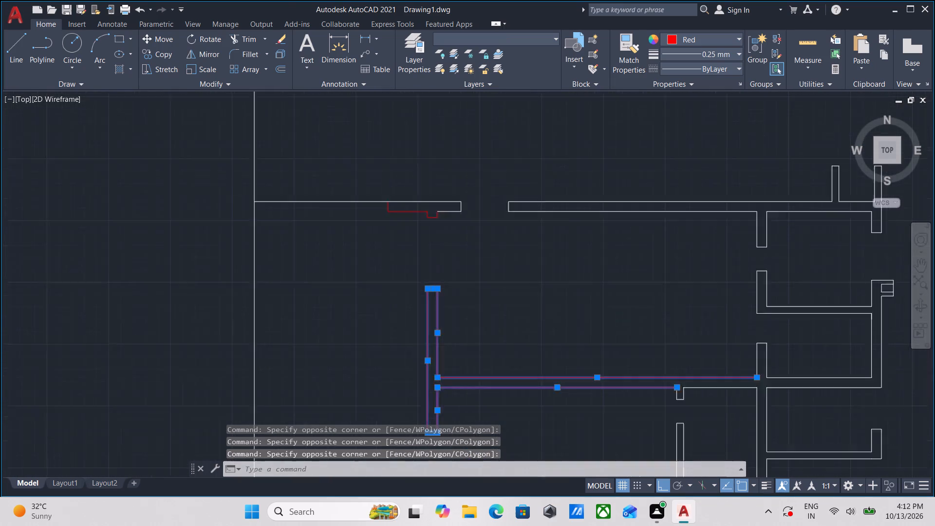
pyautogui.scroll(4, 429, 184)
pyautogui.moveTo(395, 271); pyautogui.dragTo(430, 220, button='middle')
pyautogui.click(425, 303)
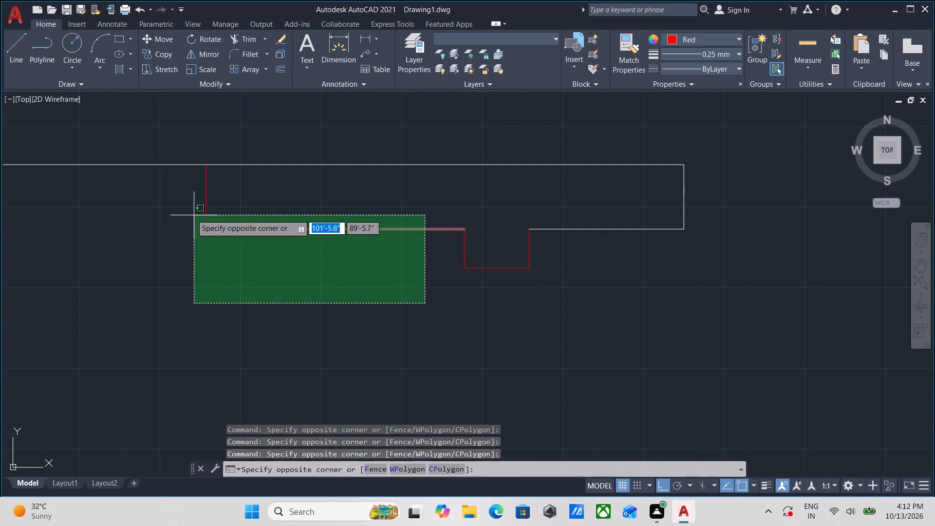
pyautogui.click(187, 212)
pyautogui.click(591, 296)
pyautogui.click(431, 255)
pyautogui.scroll(-4, 431, 255)
pyautogui.moveTo(401, 261); pyautogui.dragTo(449, 229, button='middle')
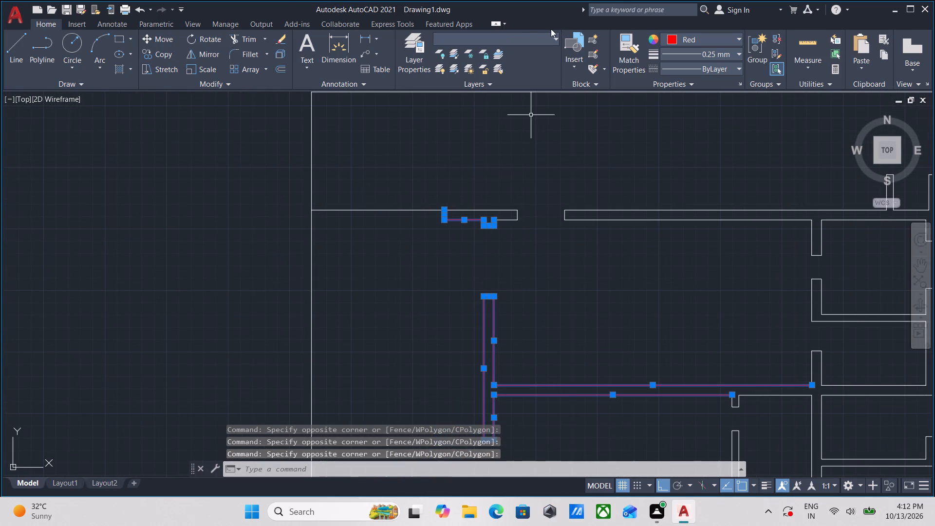
pyautogui.click(527, 37)
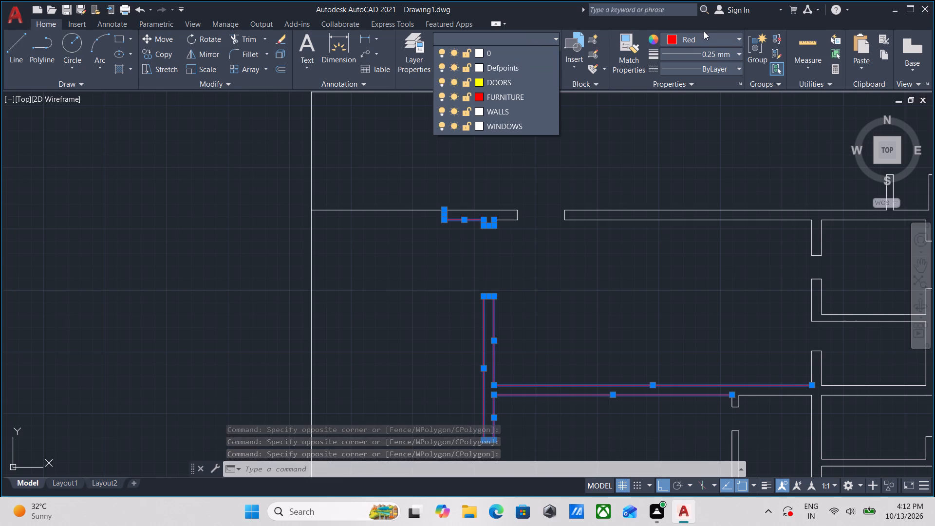
pyautogui.click(704, 37)
pyautogui.click(706, 37)
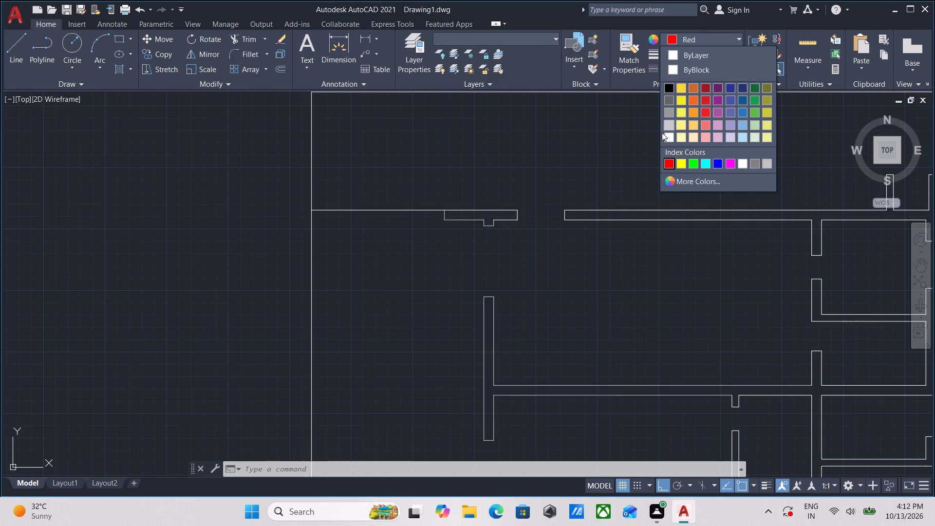
pyautogui.click(666, 134)
pyautogui.scroll(-3, 666, 134)
pyautogui.press('Escape')
# Start a Hatch, set its type to Gradient, and open the first gradient colour for editing.
pyautogui.moveTo(652, 201); pyautogui.dragTo(543, 202, button='middle')
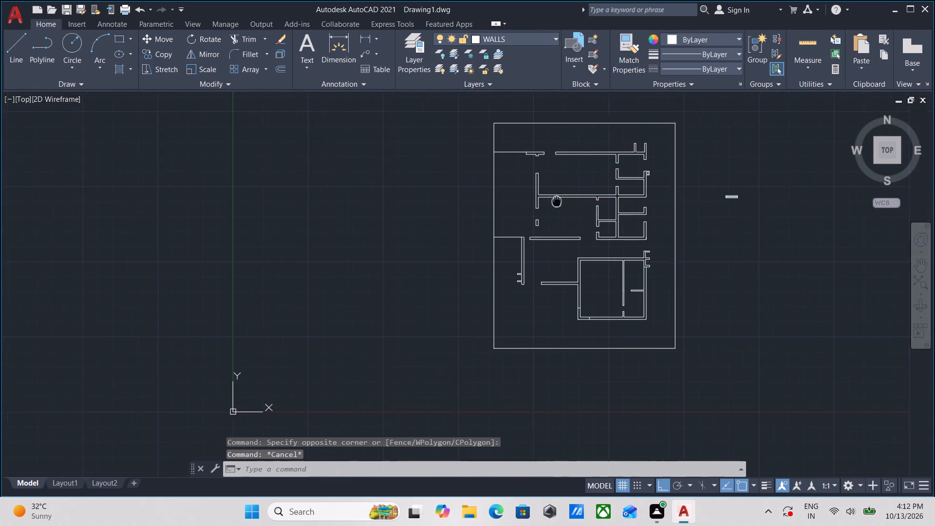
pyautogui.moveTo(543, 202); pyautogui.dragTo(543, 202, button='middle')
pyautogui.scroll(2, 600, 202)
pyautogui.scroll(1, 502, 193)
pyautogui.moveTo(498, 183); pyautogui.dragTo(503, 232, button='middle')
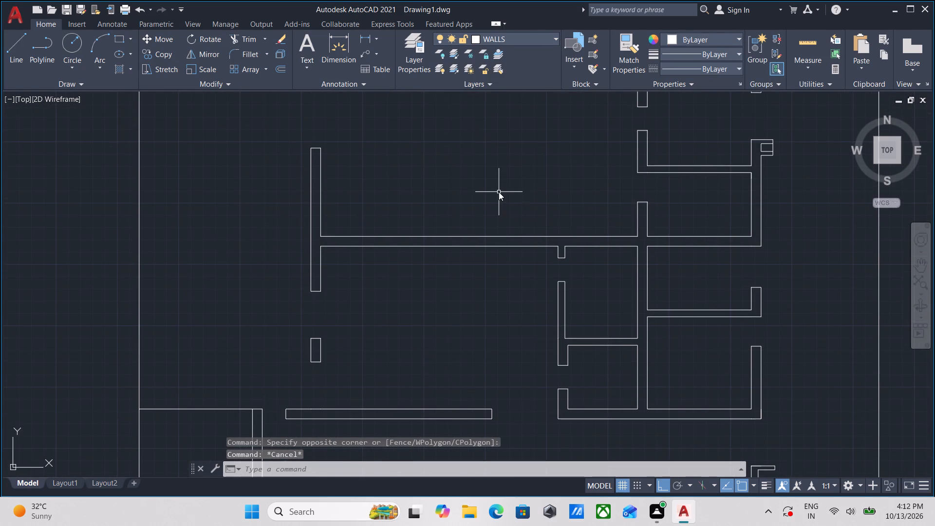
pyautogui.press('h')
pyautogui.press('Return')
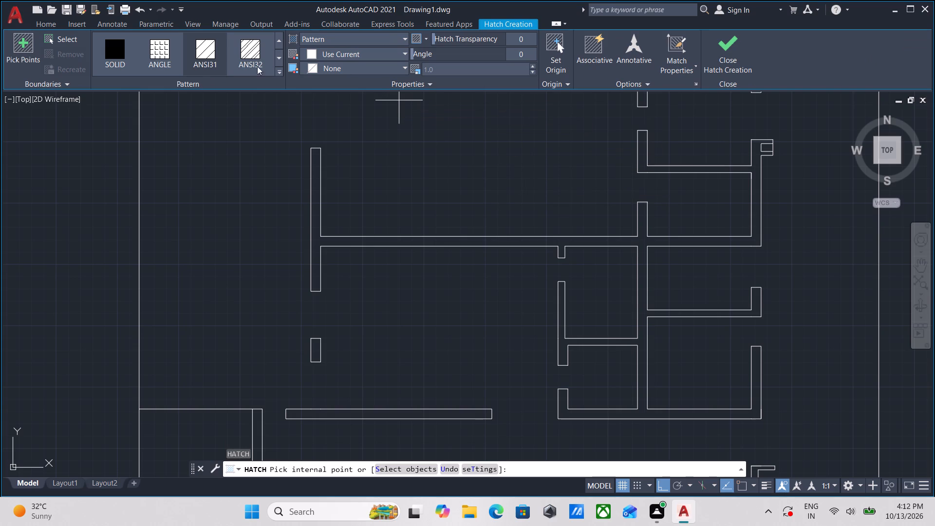
pyautogui.click(381, 53)
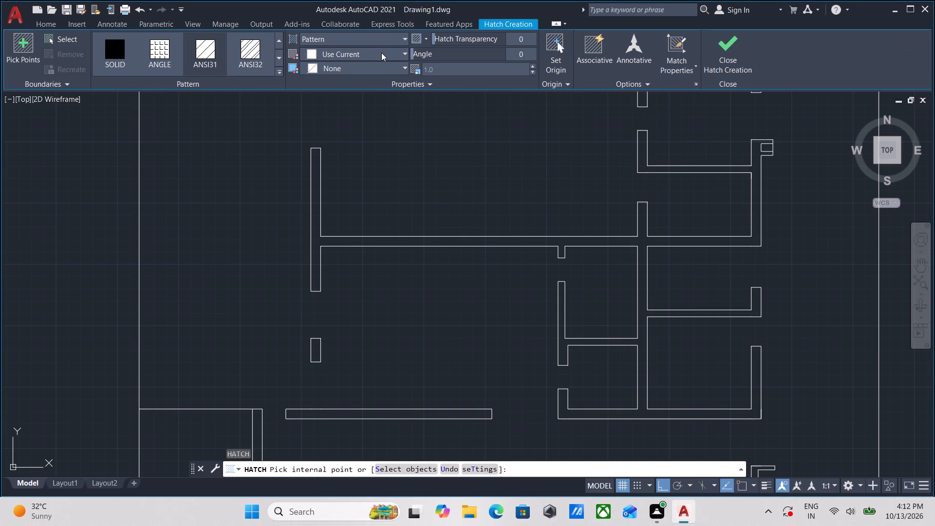
pyautogui.click(381, 53)
pyautogui.click(379, 35)
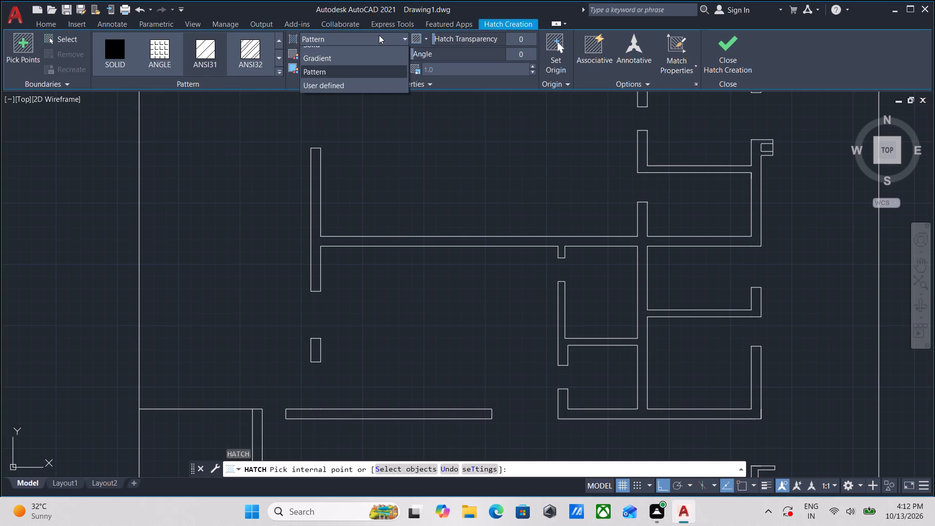
pyautogui.click(330, 65)
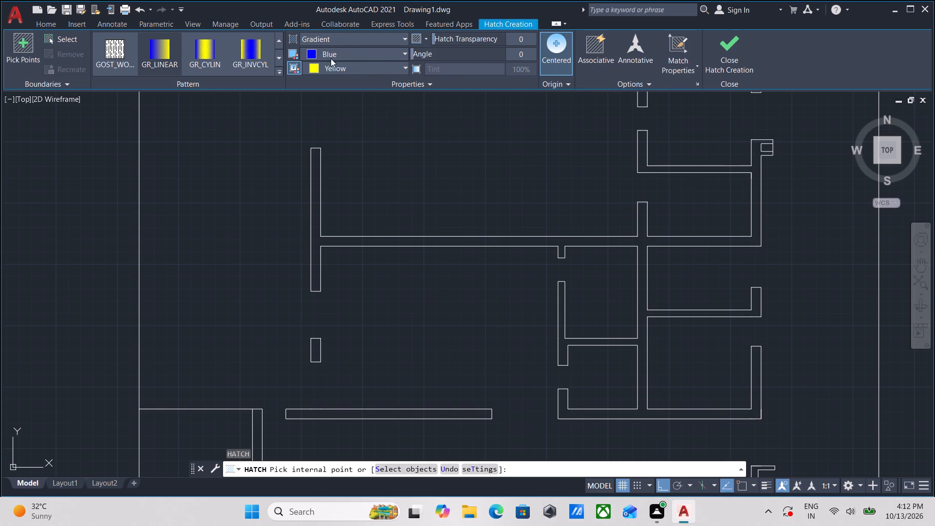
pyautogui.click(362, 54)
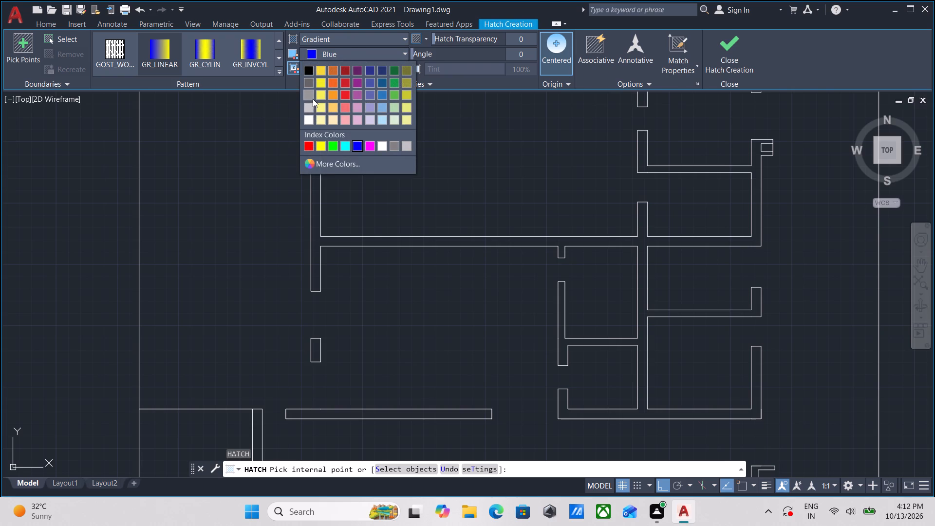
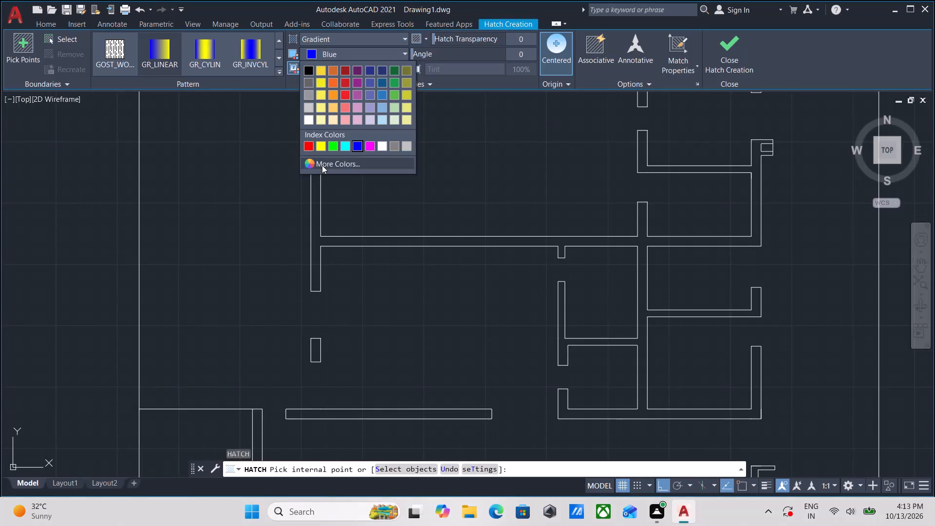
# Switch the first gradient colour to a true colour in the RGB model and set its red component to 74.
pyautogui.click(322, 165)
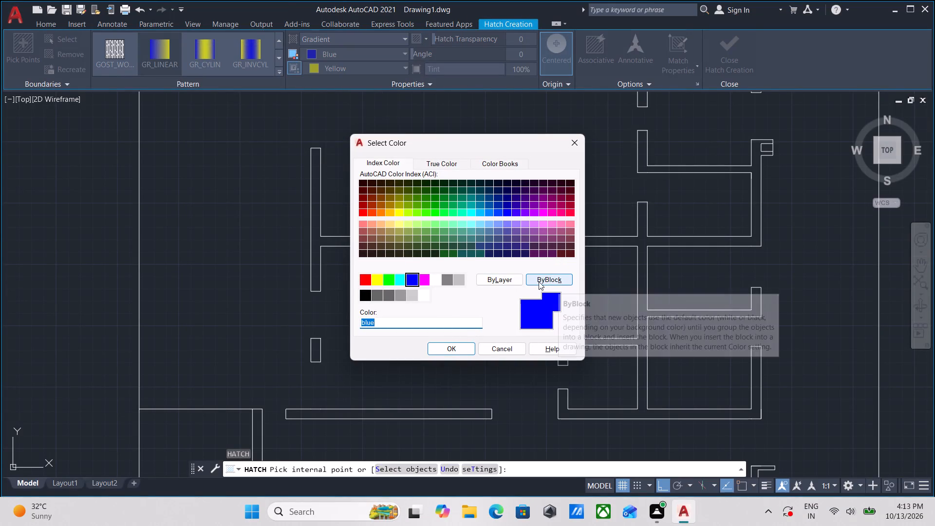
pyautogui.click(539, 282)
pyautogui.click(509, 281)
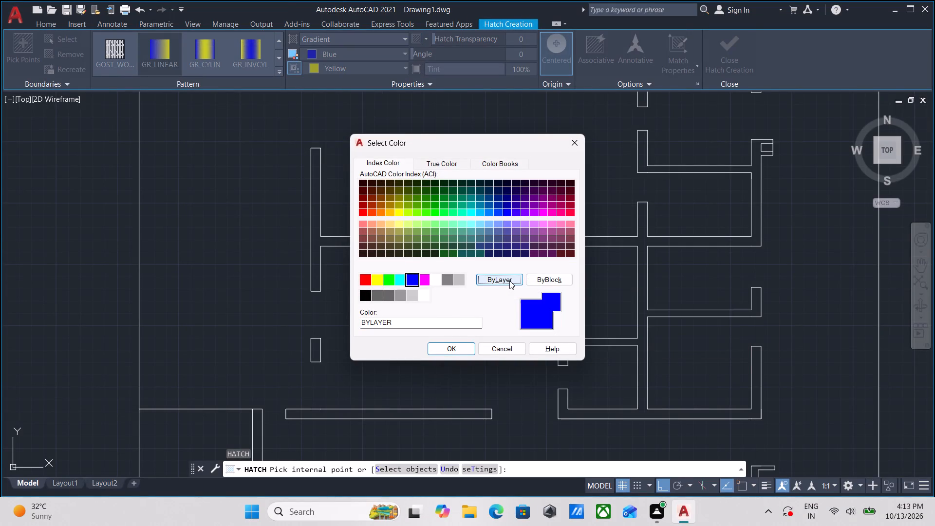
pyautogui.click(436, 162)
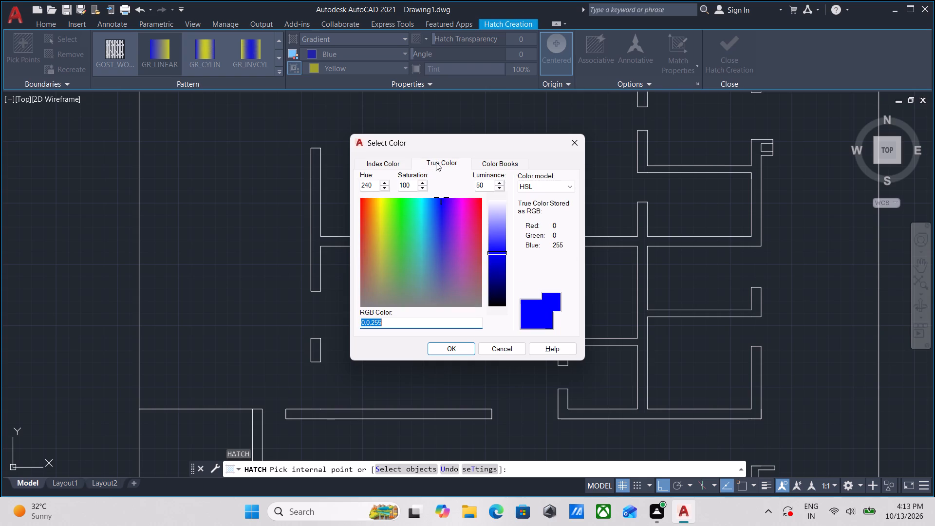
pyautogui.click(551, 224)
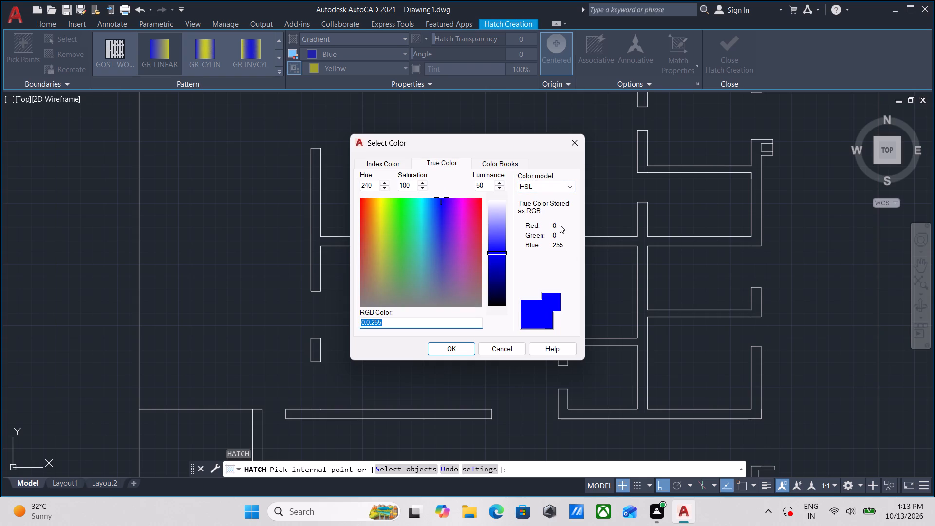
pyautogui.click(560, 225)
pyautogui.click(563, 246)
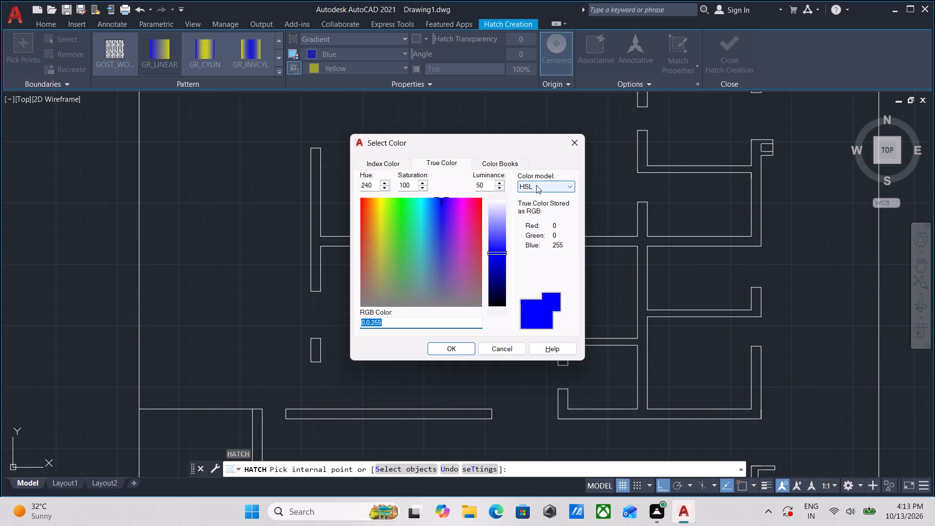
pyautogui.click(536, 185)
pyautogui.click(533, 204)
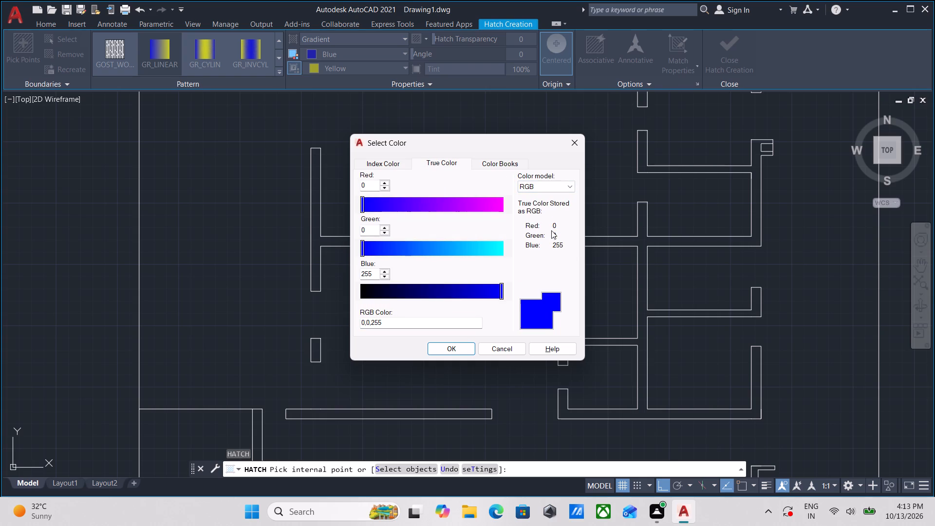
pyautogui.click(557, 225)
pyautogui.click(559, 246)
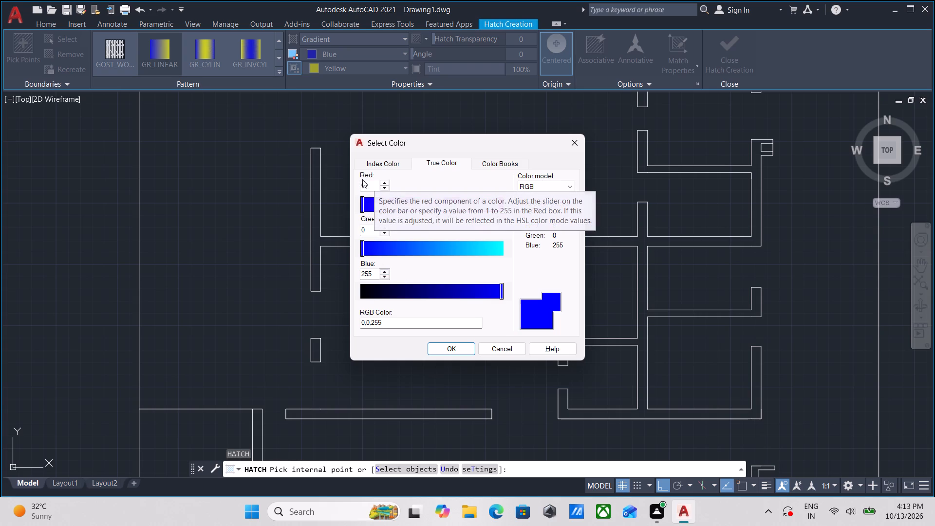
pyautogui.moveTo(368, 188); pyautogui.dragTo(350, 186)
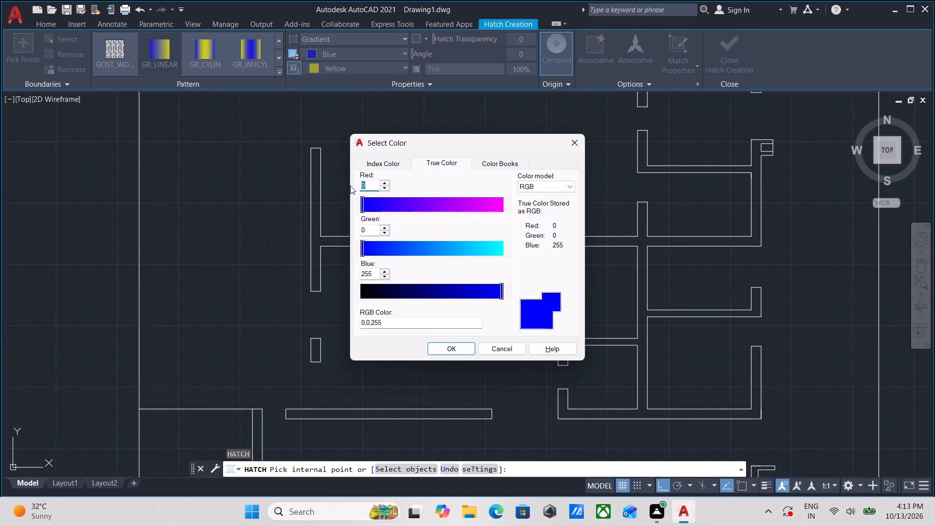
pyautogui.write('74')
pyautogui.press('Return')
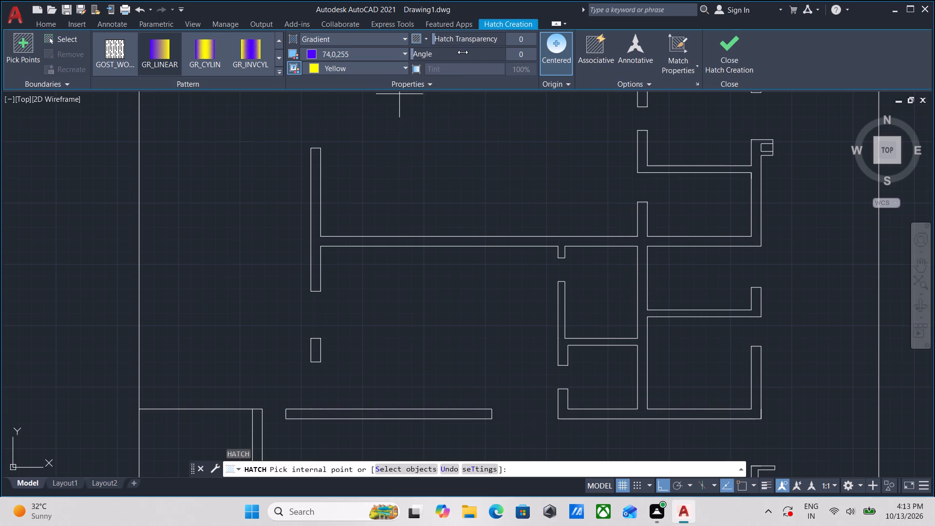
# Set the green and blue components of the first gradient colour to 74, making it 74,74,74.
pyautogui.click(369, 54)
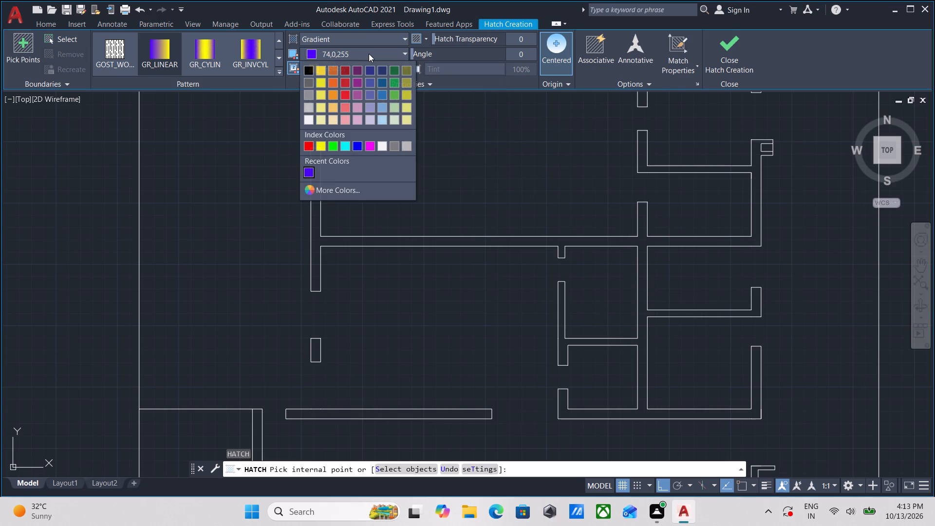
pyautogui.click(342, 191)
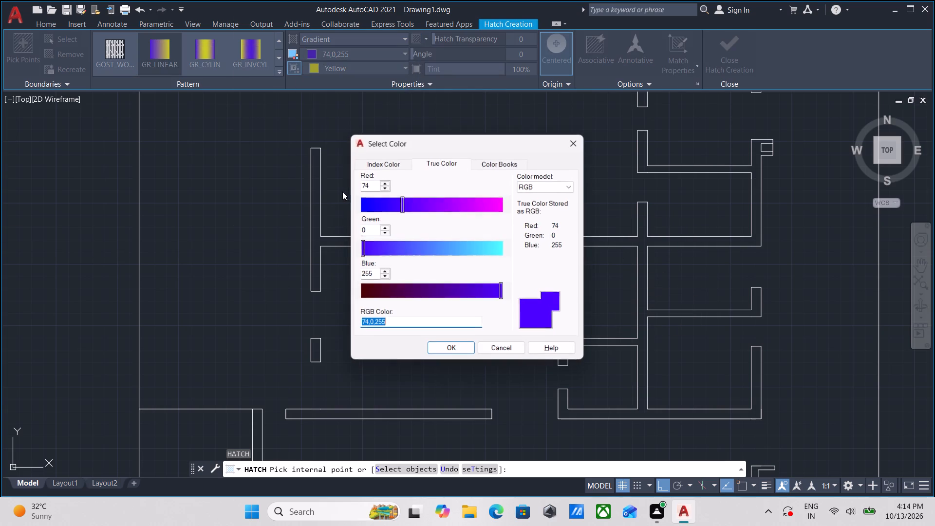
pyautogui.click(374, 234)
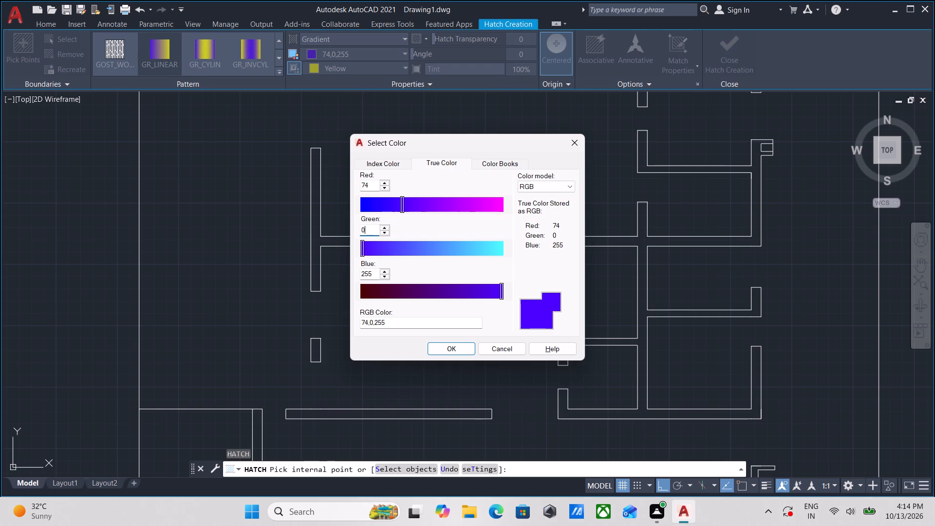
pyautogui.press('BackSpace')
pyautogui.press('7')
pyautogui.press('4')
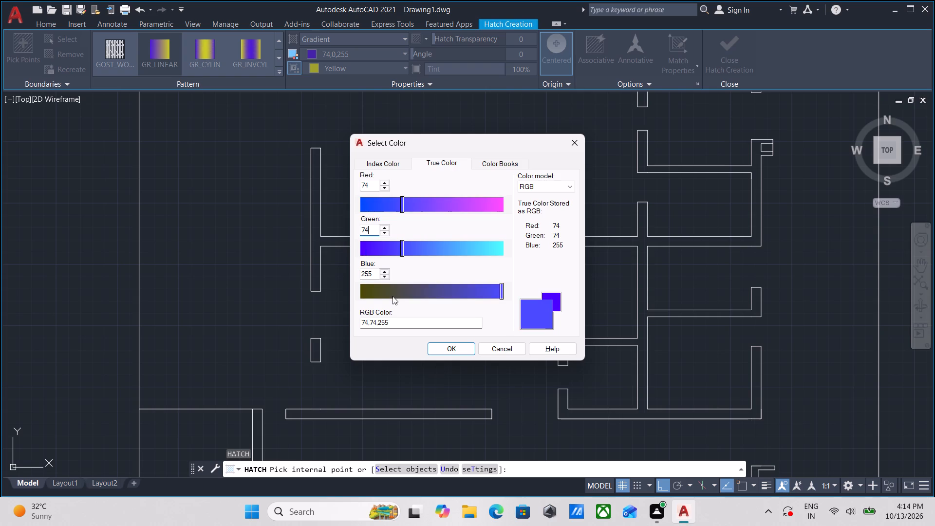
pyautogui.click(374, 271)
pyautogui.press('BackSpace')
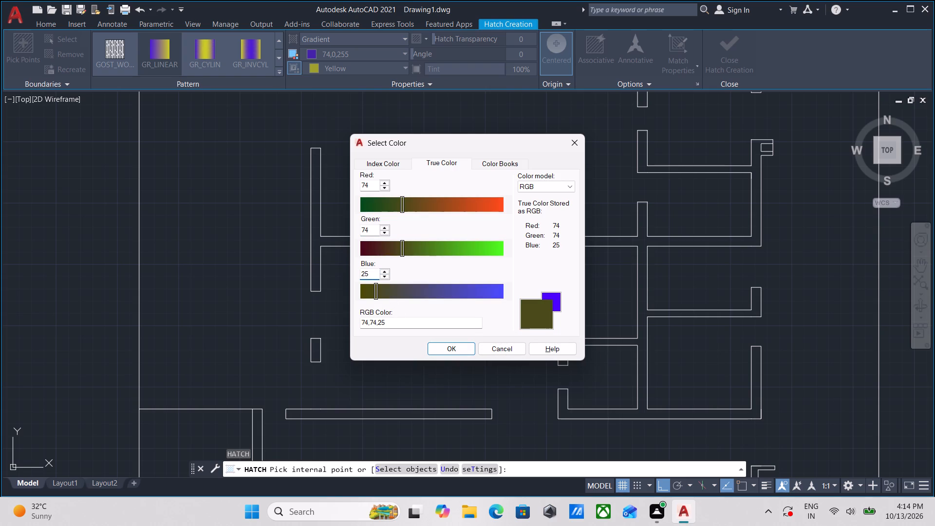
pyautogui.press('BackSpace')
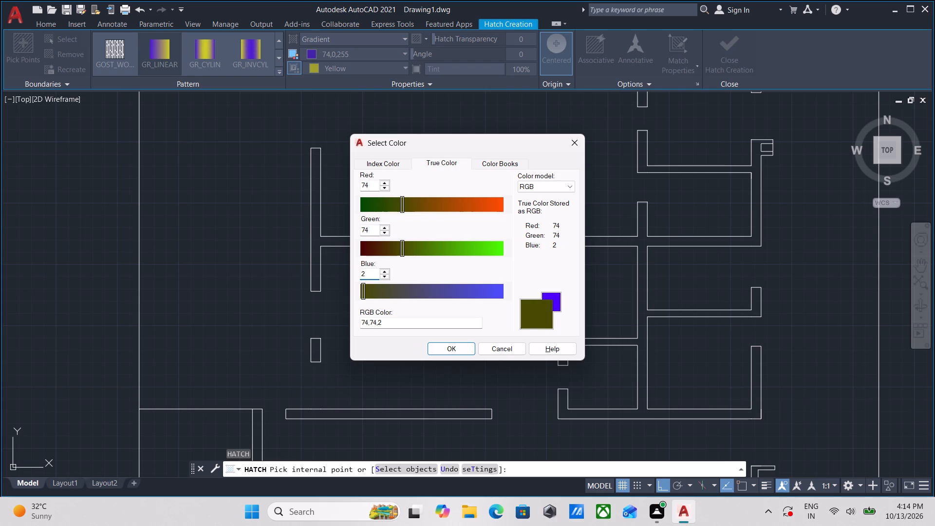
pyautogui.press('BackSpace')
pyautogui.write('74')
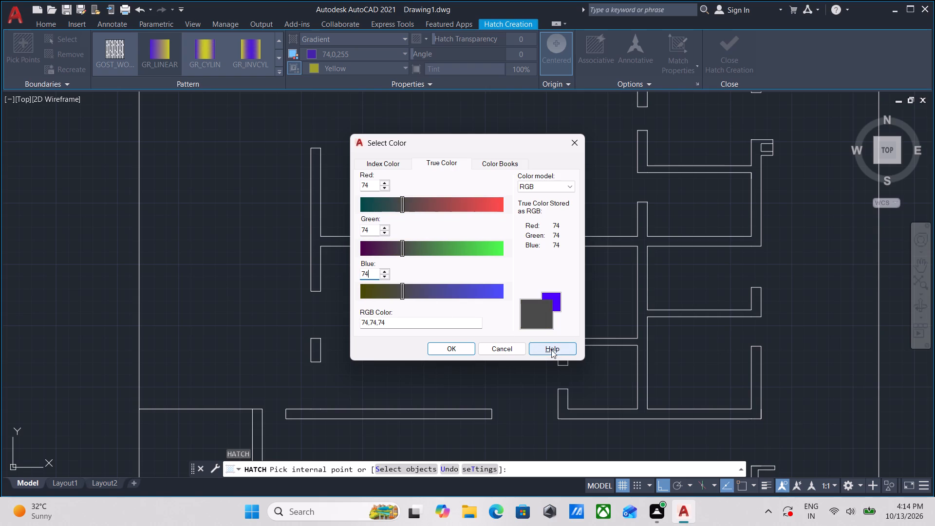
pyautogui.click(458, 347)
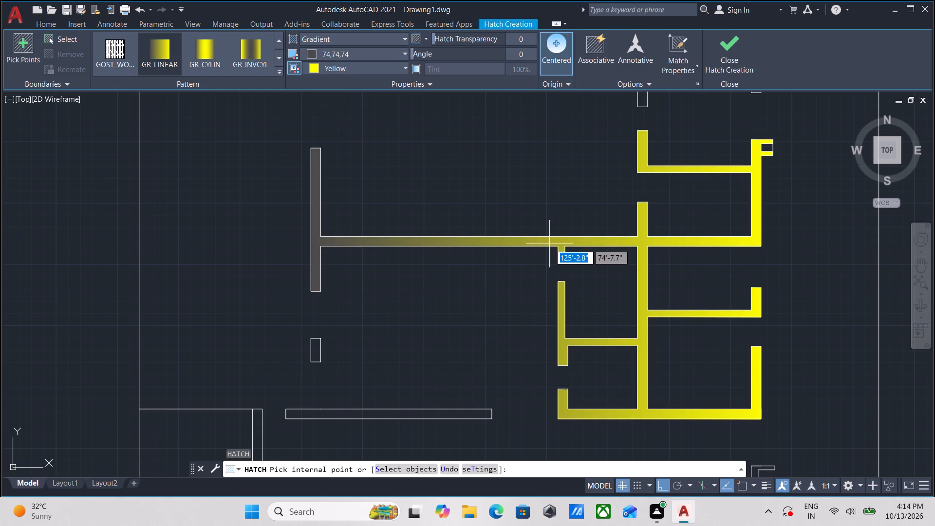
# Set the second gradient colour to black (0,0,0) and hatch the large connected wall network in the middle of the plan.
pyautogui.click(392, 69)
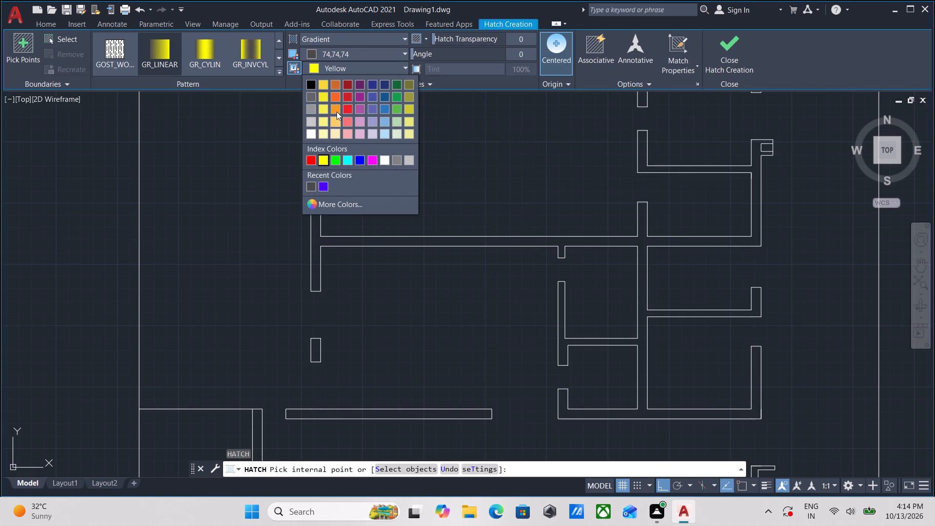
pyautogui.click(313, 81)
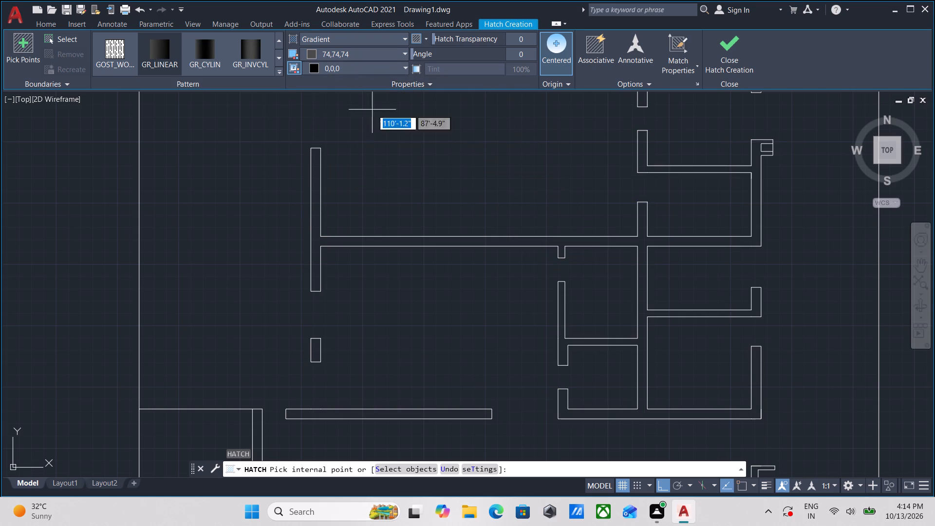
pyautogui.click(336, 242)
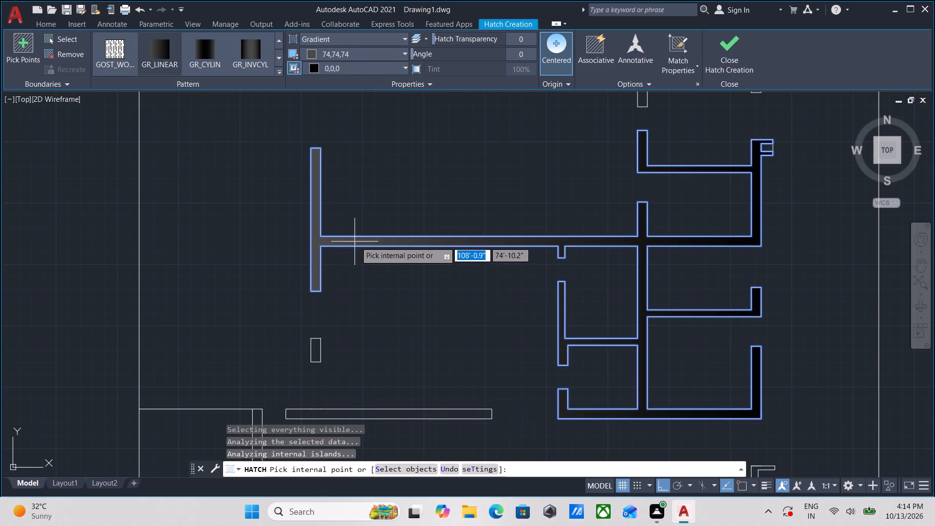
pyautogui.scroll(3, 688, 256)
pyautogui.scroll(-2, 557, 223)
pyautogui.moveTo(557, 223); pyautogui.dragTo(533, 291, button='middle')
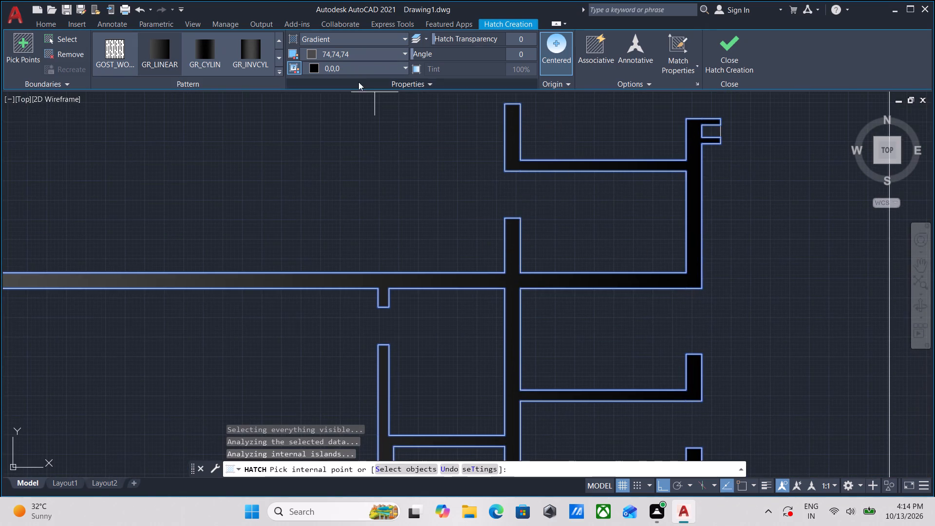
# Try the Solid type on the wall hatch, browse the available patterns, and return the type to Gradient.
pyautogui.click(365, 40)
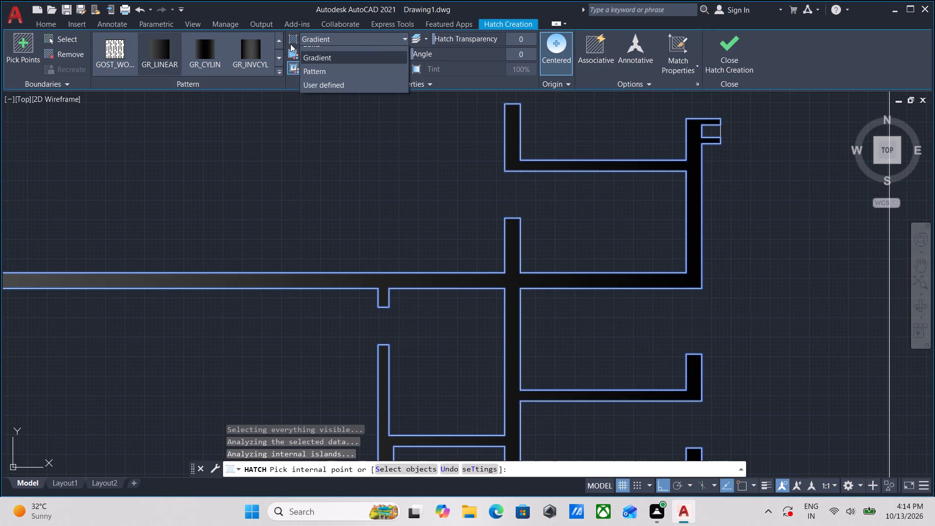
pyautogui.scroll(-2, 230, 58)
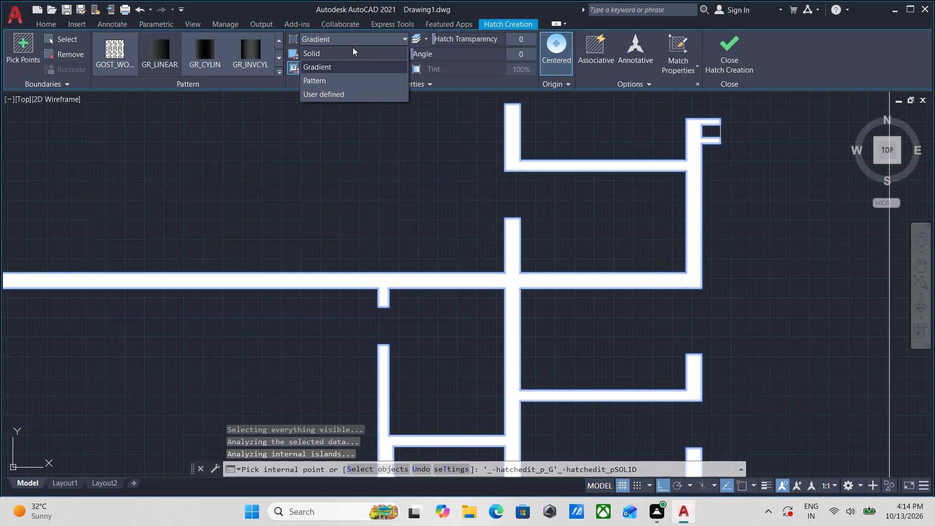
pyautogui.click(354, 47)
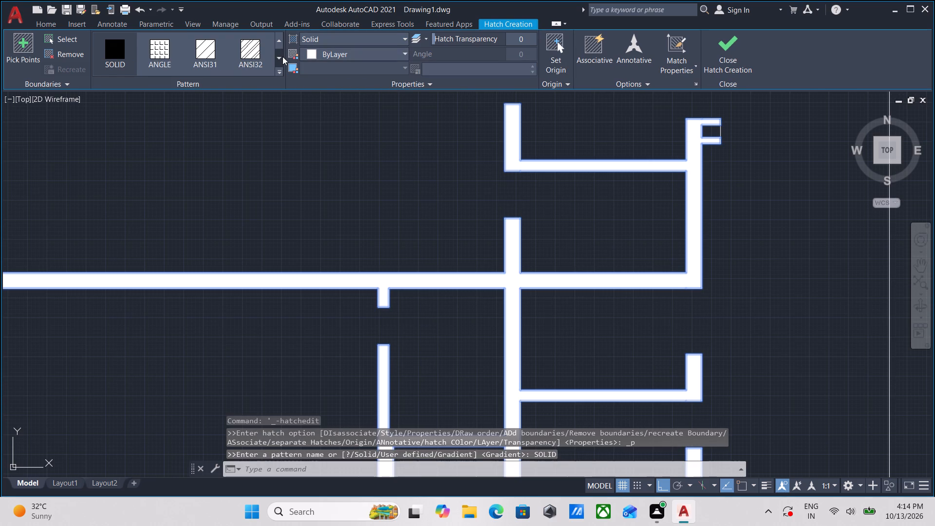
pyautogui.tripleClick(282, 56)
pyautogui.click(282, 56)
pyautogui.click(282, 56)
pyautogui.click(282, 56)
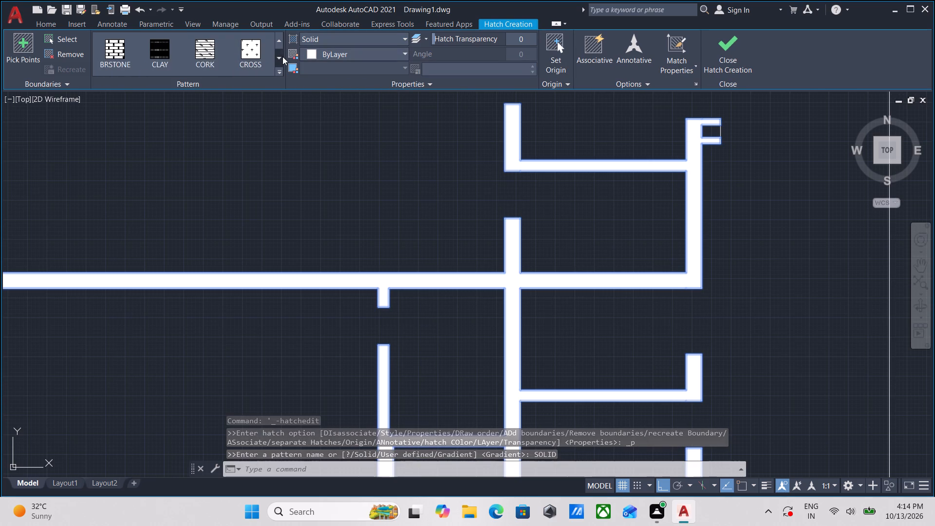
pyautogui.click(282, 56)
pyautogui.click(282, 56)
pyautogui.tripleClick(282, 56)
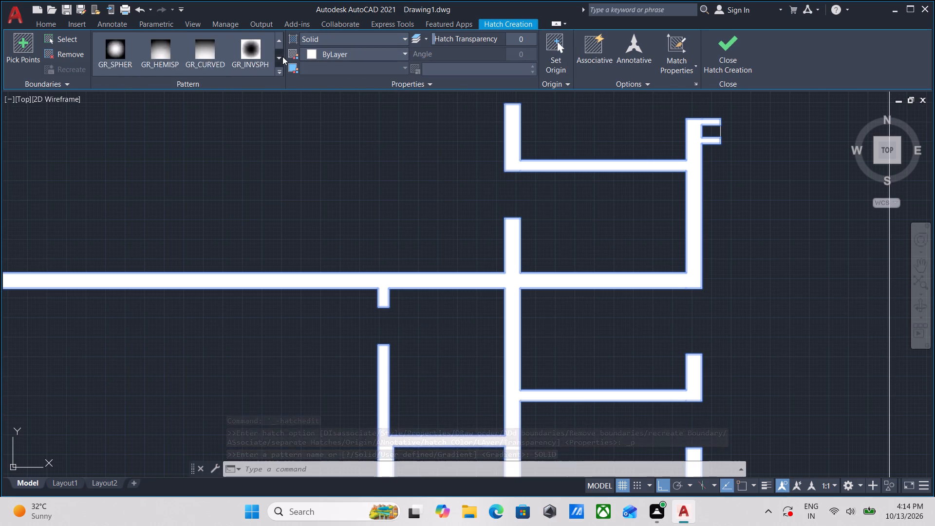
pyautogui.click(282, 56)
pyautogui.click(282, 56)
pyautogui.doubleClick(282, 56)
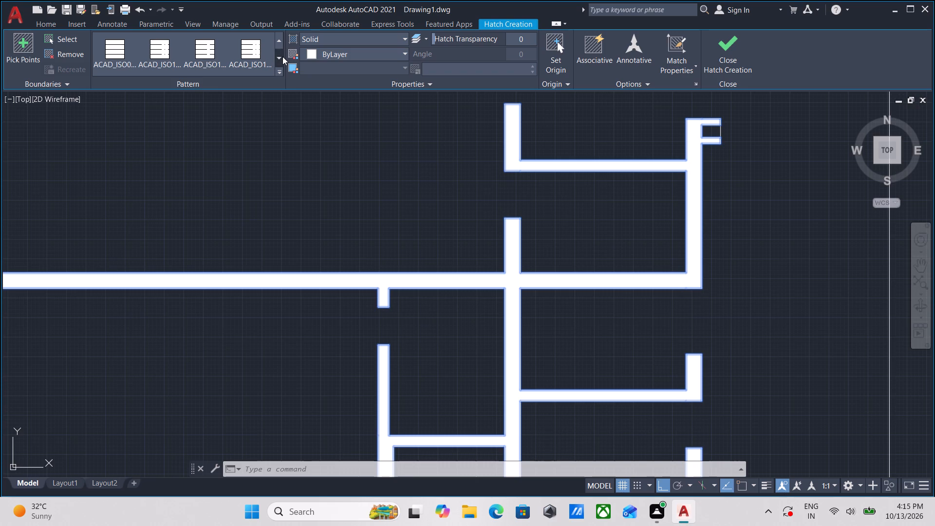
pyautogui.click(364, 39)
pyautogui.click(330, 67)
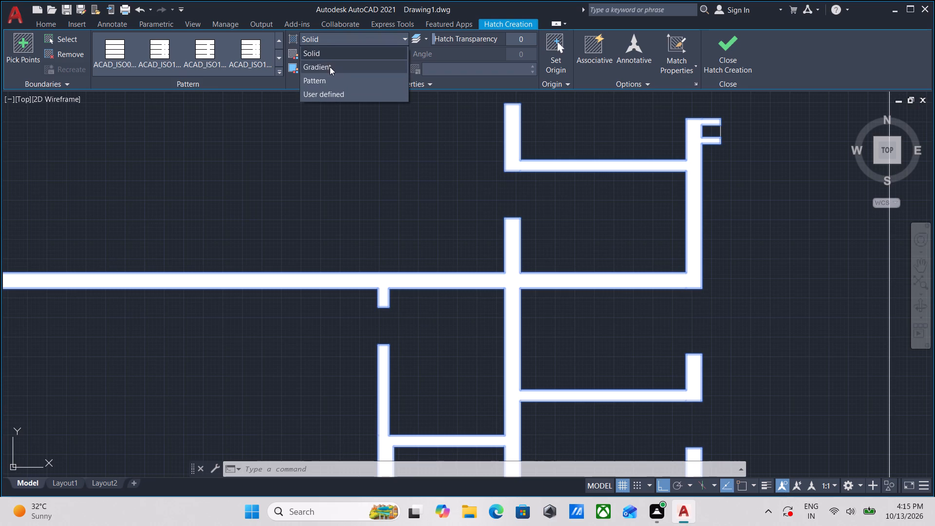
# Set the second gradient colour to the grey index colour 8.
pyautogui.click(376, 67)
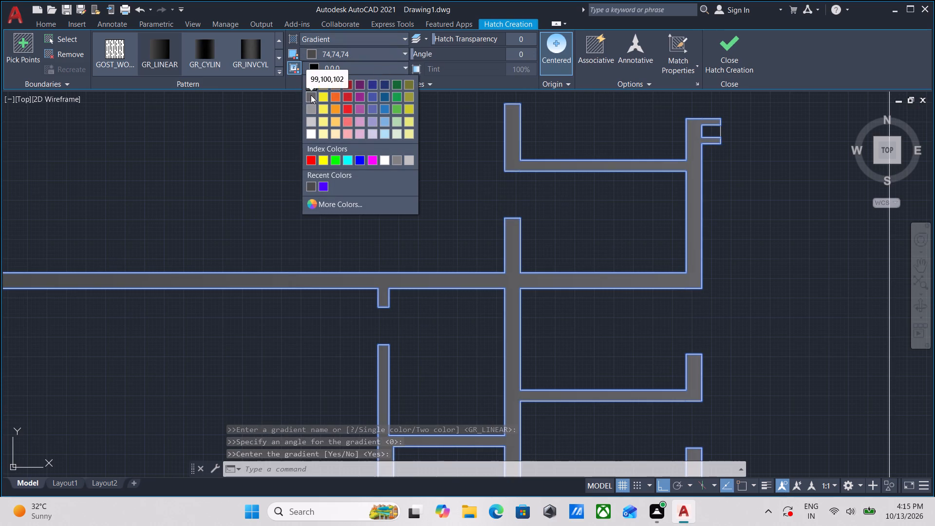
pyautogui.click(395, 161)
# Add the detached horizontal wall south of the small pillar to the grey gradient hatch.
pyautogui.scroll(-3, 376, 123)
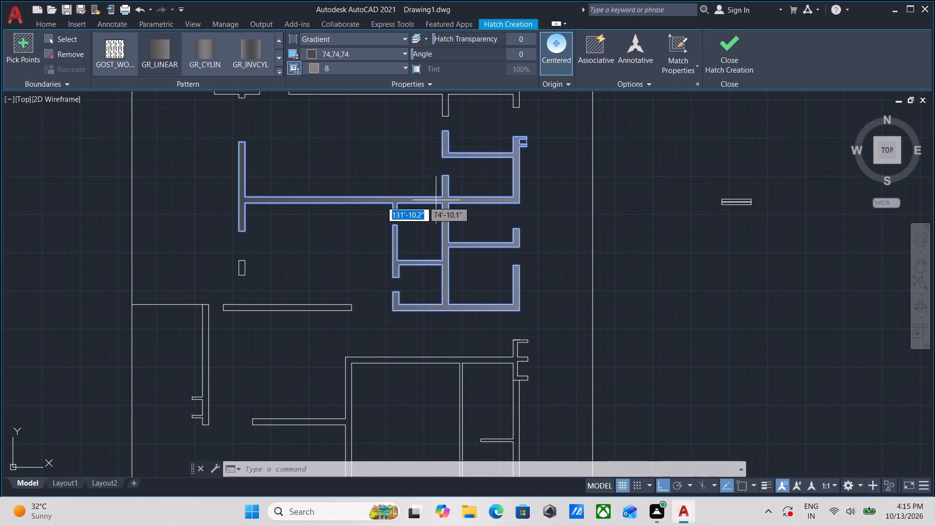
pyautogui.moveTo(347, 191); pyautogui.dragTo(488, 115, button='middle')
pyautogui.scroll(3, 425, 223)
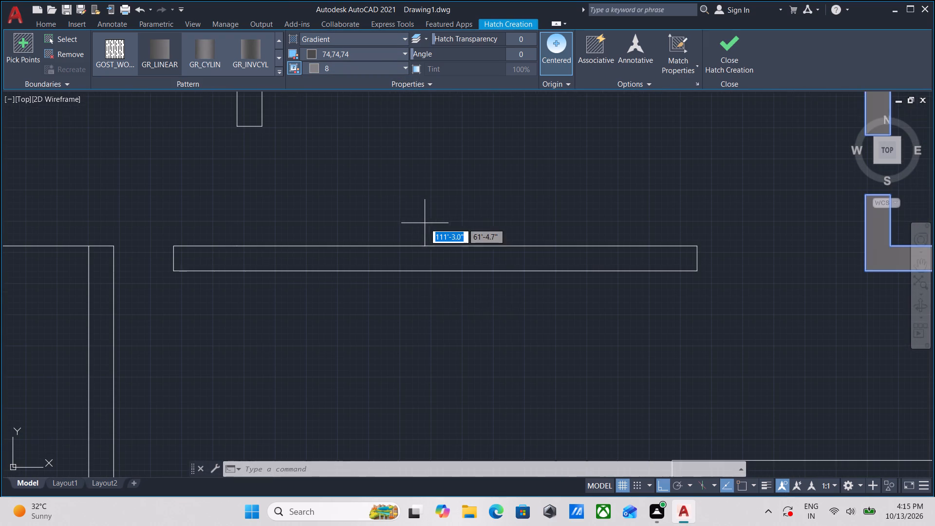
pyautogui.click(433, 262)
pyautogui.scroll(-2, 437, 261)
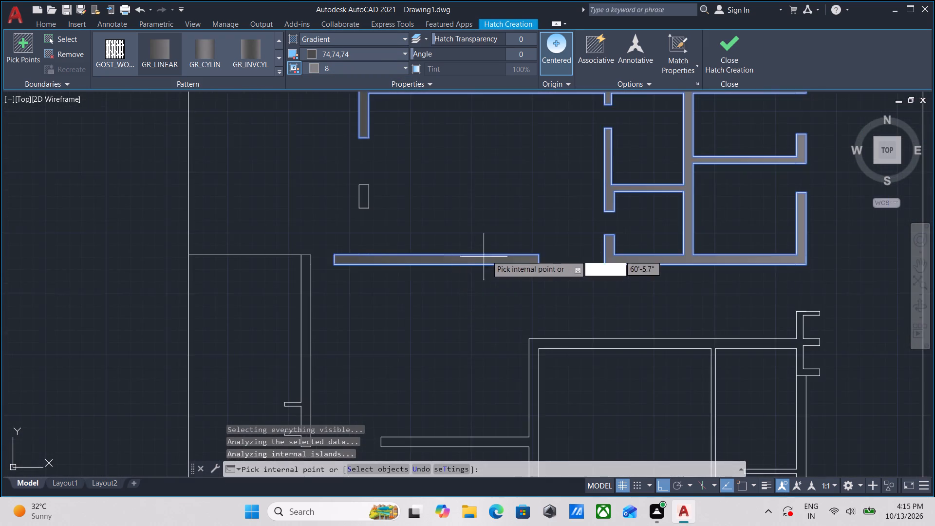
# Add the short stubbed wall and the long wall along the plan's north side to the grey gradient hatch.
pyautogui.scroll(-2, 486, 255)
pyautogui.moveTo(486, 255); pyautogui.dragTo(466, 338, button='middle')
pyautogui.scroll(3, 429, 204)
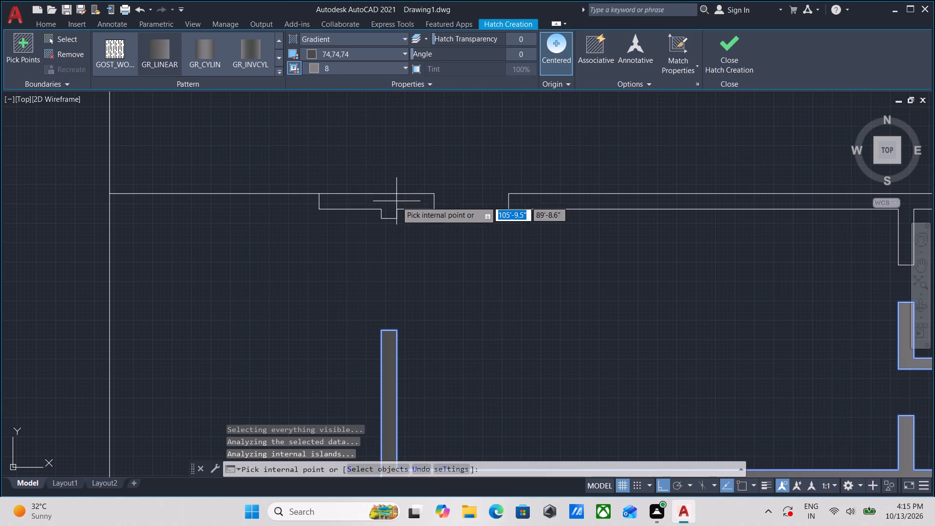
pyautogui.click(396, 201)
pyautogui.click(574, 202)
# Add the southern room's connected upper walls and its bottom and east walls to the grey gradient hatch.
pyautogui.scroll(-2, 574, 202)
pyautogui.moveTo(574, 202); pyautogui.dragTo(440, 208, button='middle')
pyautogui.moveTo(551, 260); pyautogui.dragTo(521, 144, button='middle')
pyautogui.moveTo(527, 289); pyautogui.dragTo(526, 176, button='middle')
pyautogui.scroll(3, 527, 265)
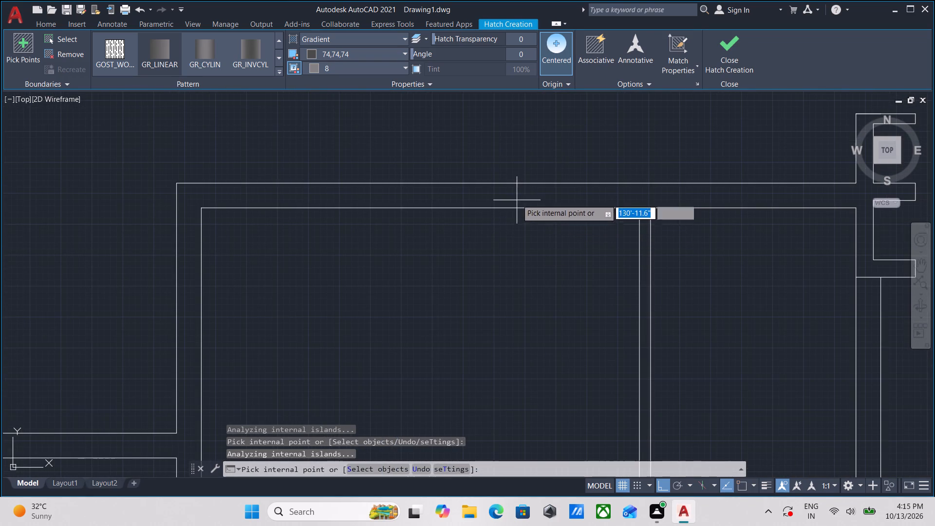
pyautogui.click(517, 198)
pyautogui.scroll(-4, 517, 198)
pyautogui.moveTo(520, 253); pyautogui.dragTo(530, 209, button='middle')
pyautogui.scroll(2, 536, 247)
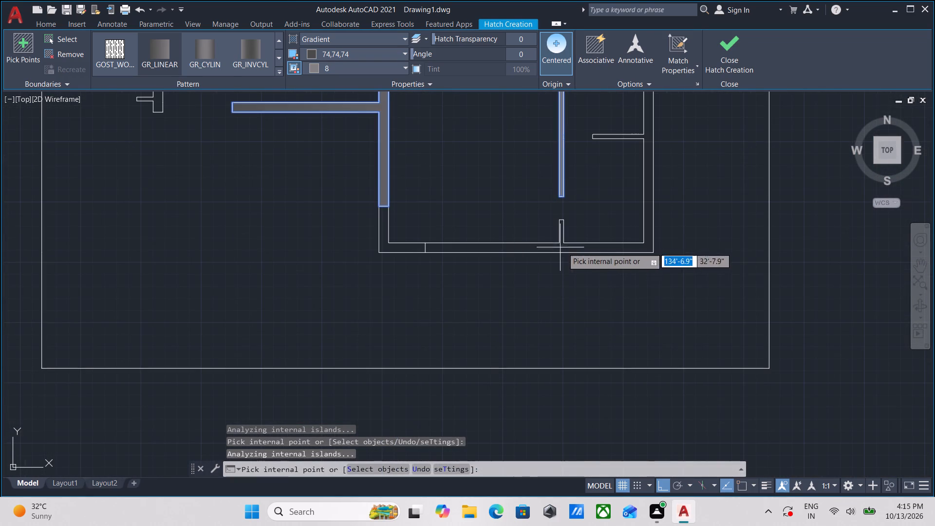
pyautogui.click(580, 248)
# Add the detached west vertical wall with two stubs and the small rectangular pillar to the grey gradient hatch.
pyautogui.scroll(-2, 580, 248)
pyautogui.moveTo(580, 248); pyautogui.dragTo(580, 319, button='middle')
pyautogui.moveTo(467, 230); pyautogui.dragTo(526, 279, button='middle')
pyautogui.scroll(3, 449, 282)
pyautogui.click(541, 261)
pyautogui.scroll(-3, 541, 258)
pyautogui.moveTo(541, 258); pyautogui.dragTo(519, 328, button='middle')
pyautogui.scroll(3, 545, 250)
pyautogui.scroll(1, 536, 301)
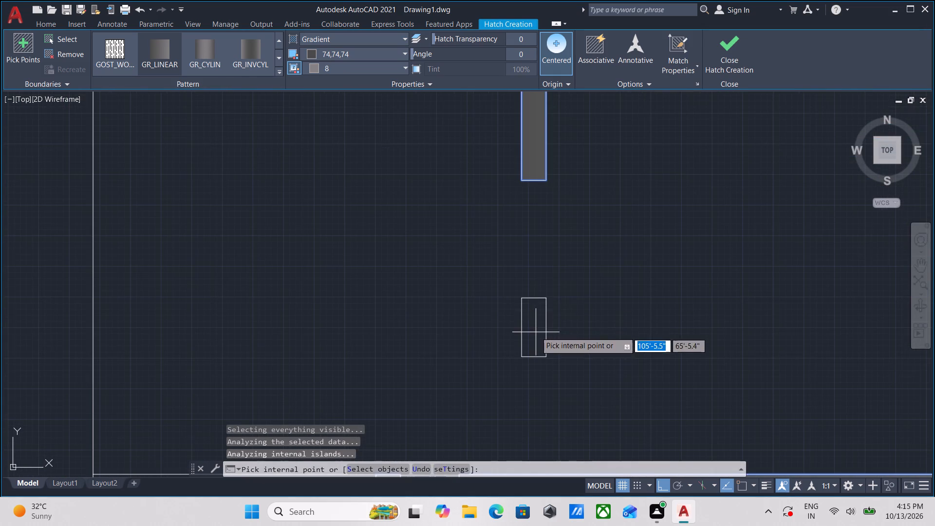
pyautogui.click(536, 332)
# Check the whole plan for walls left out of the gradient hatch, and finish the hatch.
pyautogui.scroll(-3, 543, 317)
pyautogui.moveTo(543, 317); pyautogui.dragTo(512, 233, button='middle')
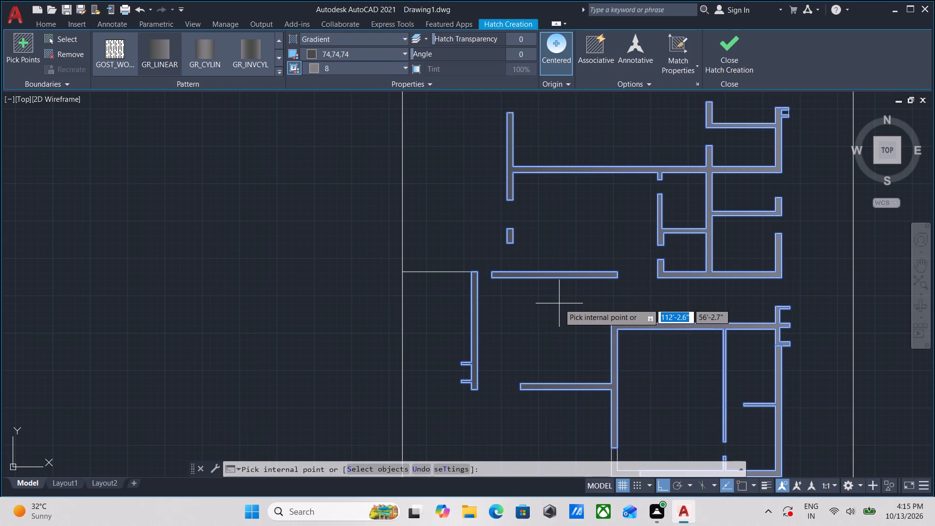
pyautogui.scroll(2, 519, 270)
pyautogui.scroll(-3, 552, 272)
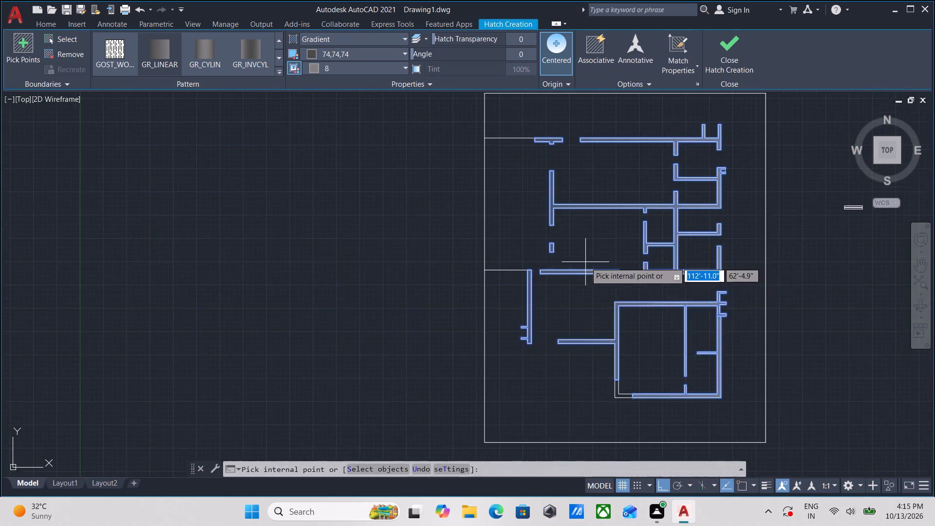
pyautogui.moveTo(585, 262); pyautogui.dragTo(524, 328, button='middle')
pyautogui.scroll(2, 589, 244)
pyautogui.moveTo(589, 244); pyautogui.dragTo(479, 296, button='middle')
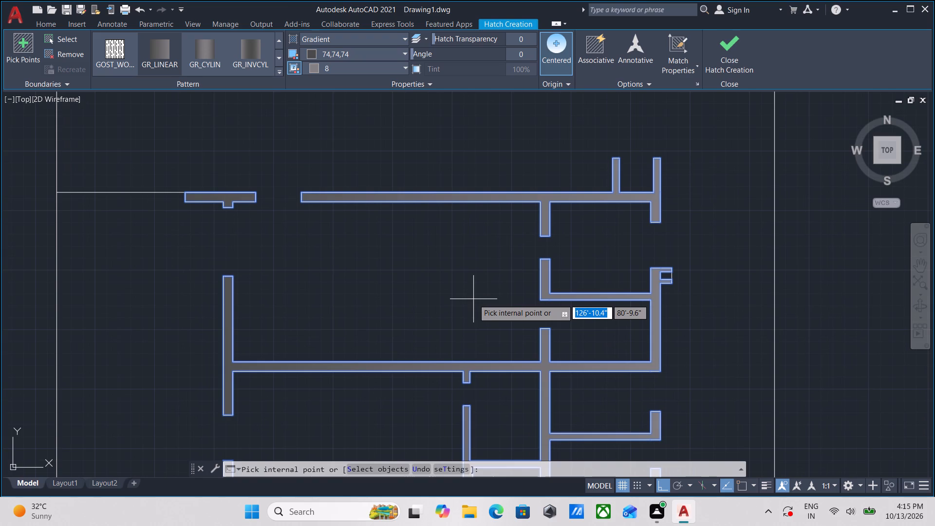
pyautogui.scroll(-2, 358, 285)
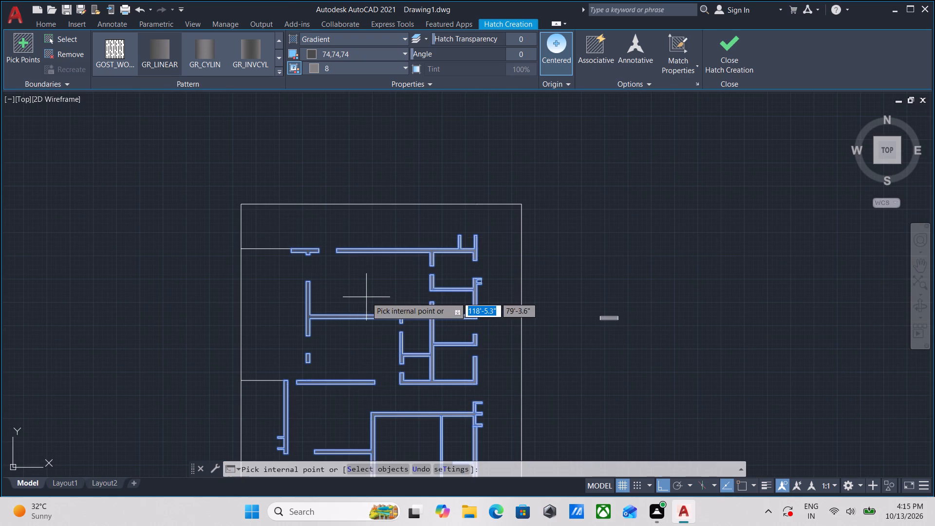
pyautogui.moveTo(366, 297); pyautogui.dragTo(416, 252, button='middle')
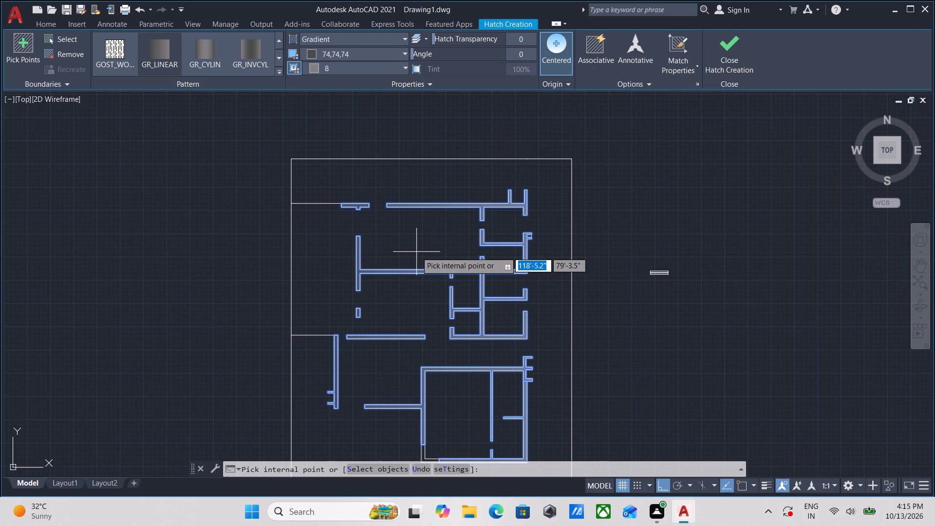
pyautogui.scroll(1, 378, 249)
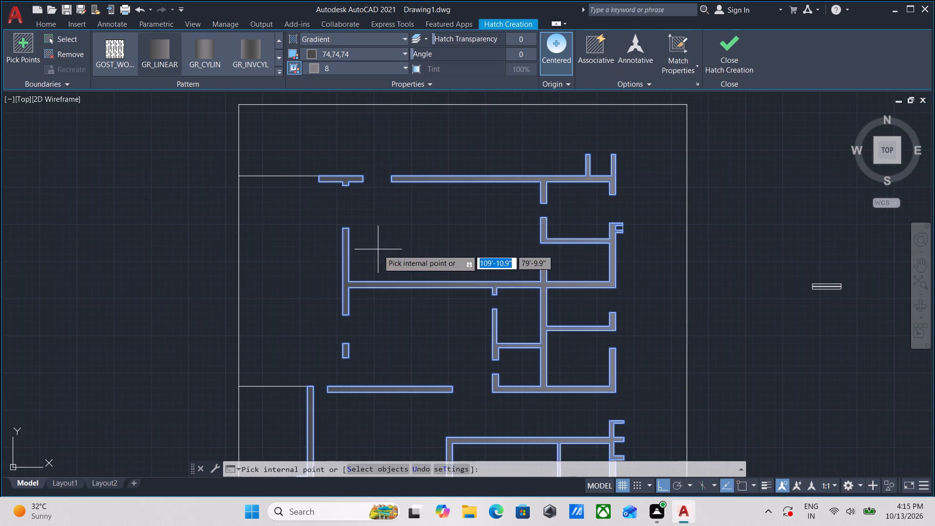
pyautogui.moveTo(563, 326); pyautogui.dragTo(582, 162, button='middle')
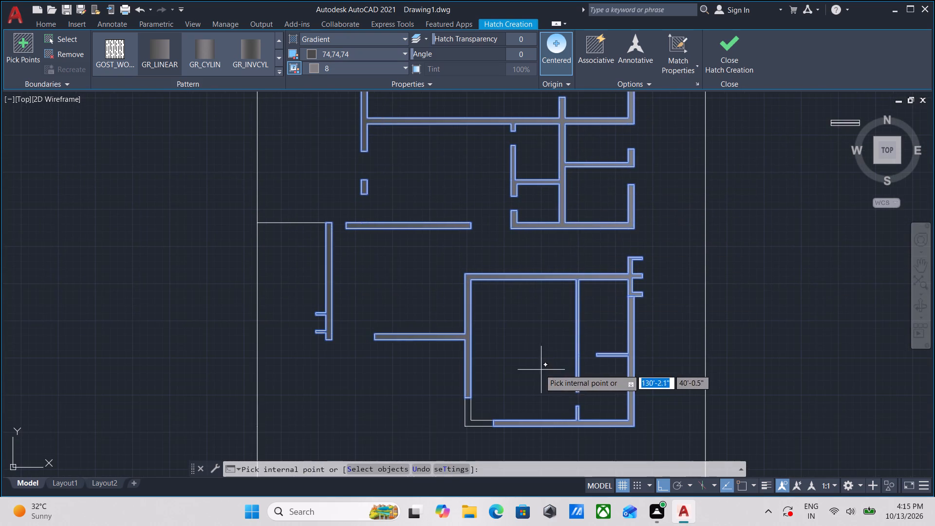
pyautogui.moveTo(537, 361); pyautogui.dragTo(559, 298, button='middle')
pyautogui.moveTo(546, 282); pyautogui.dragTo(568, 416, button='middle')
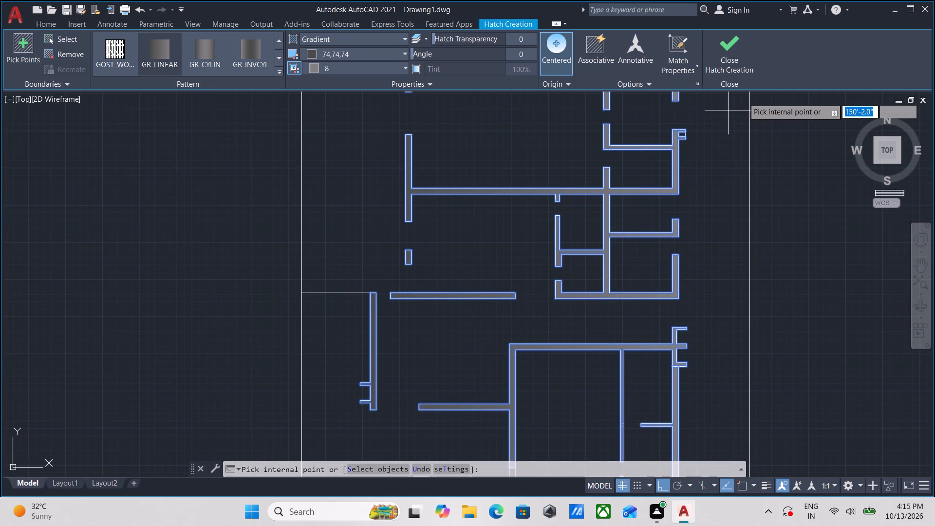
pyautogui.click(739, 48)
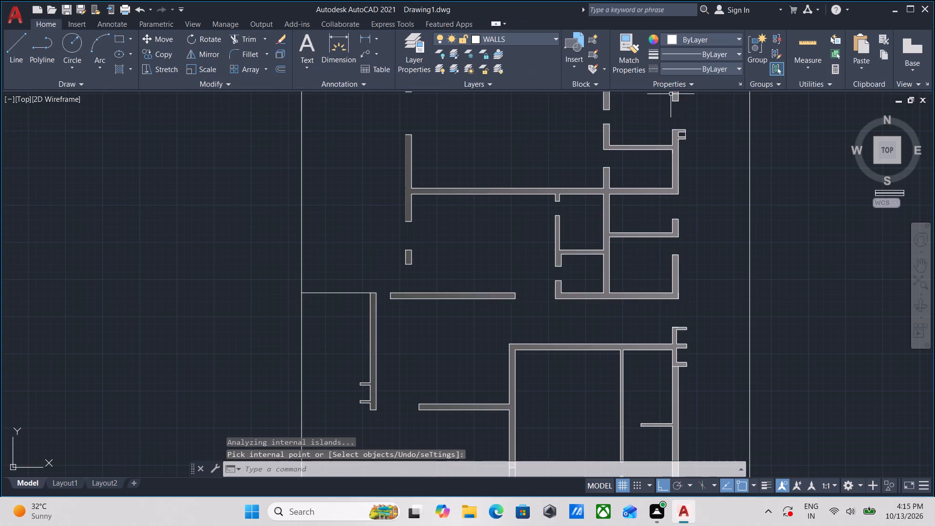
# Examine the hatched walls, the southern room's southwest corner, and the detached three-band rectangle east of the plan.
pyautogui.scroll(3, 651, 298)
pyautogui.scroll(-1, 525, 343)
pyautogui.moveTo(523, 336); pyautogui.dragTo(556, 227, button='middle')
pyautogui.scroll(-1, 517, 289)
pyautogui.moveTo(517, 289); pyautogui.dragTo(603, 137, button='middle')
pyautogui.scroll(2, 471, 296)
pyautogui.moveTo(502, 280); pyautogui.dragTo(527, 150, button='middle')
pyautogui.scroll(-2, 583, 199)
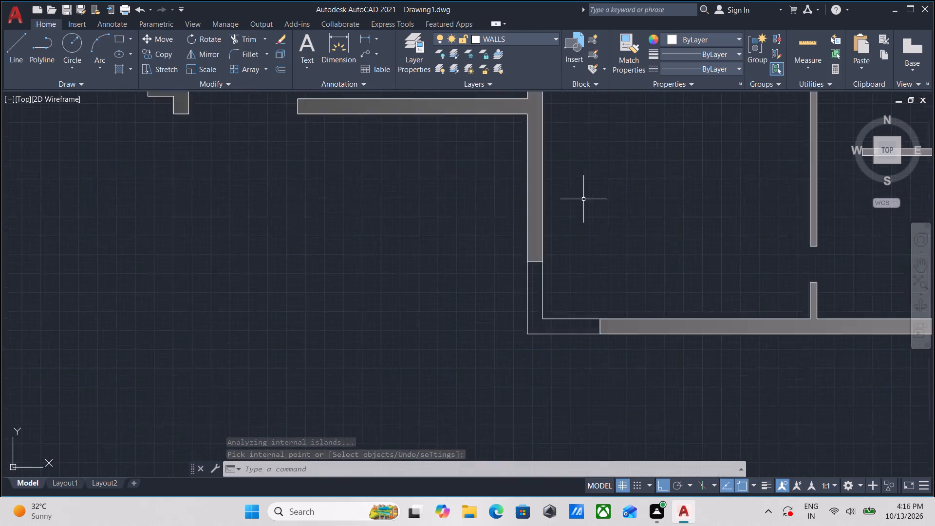
pyautogui.moveTo(583, 199); pyautogui.dragTo(361, 264, button='middle')
pyautogui.moveTo(580, 259); pyautogui.dragTo(401, 328, button='middle')
pyautogui.scroll(-2, 431, 314)
pyautogui.scroll(-2, 653, 274)
pyautogui.scroll(3, 639, 268)
pyautogui.scroll(2, 535, 175)
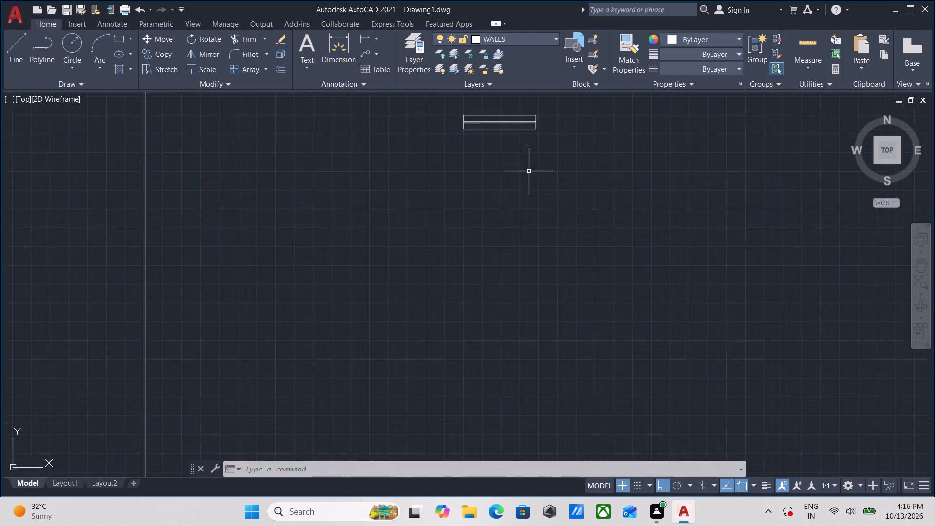
pyautogui.scroll(1, 526, 169)
pyautogui.moveTo(496, 150); pyautogui.dragTo(511, 260, button='middle')
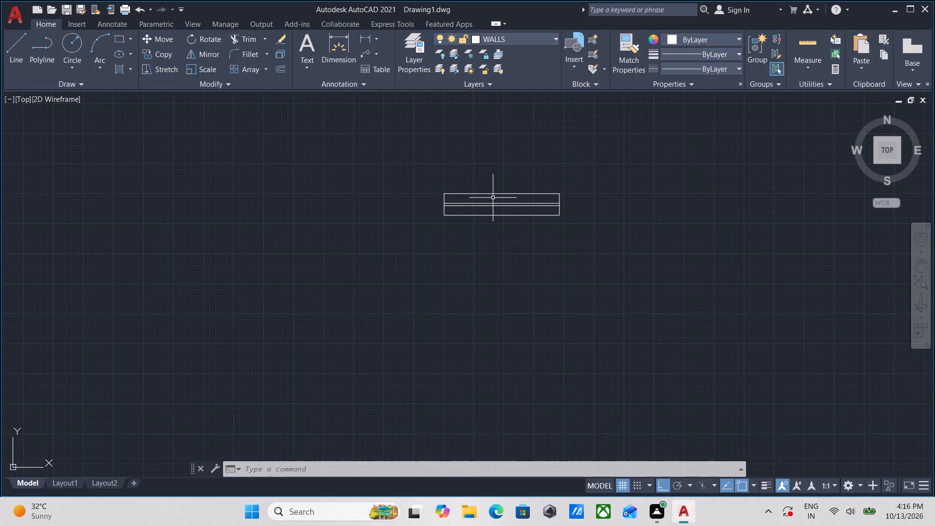
# Start a new Gradient hatch with both gradient colours set to white (255,255,255).
pyautogui.press('h')
pyautogui.press('Return')
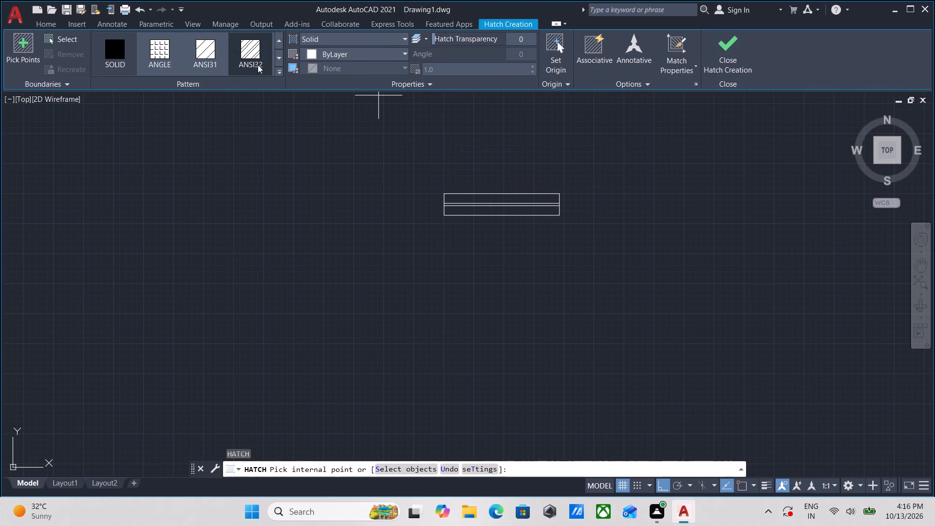
pyautogui.click(389, 49)
pyautogui.click(389, 49)
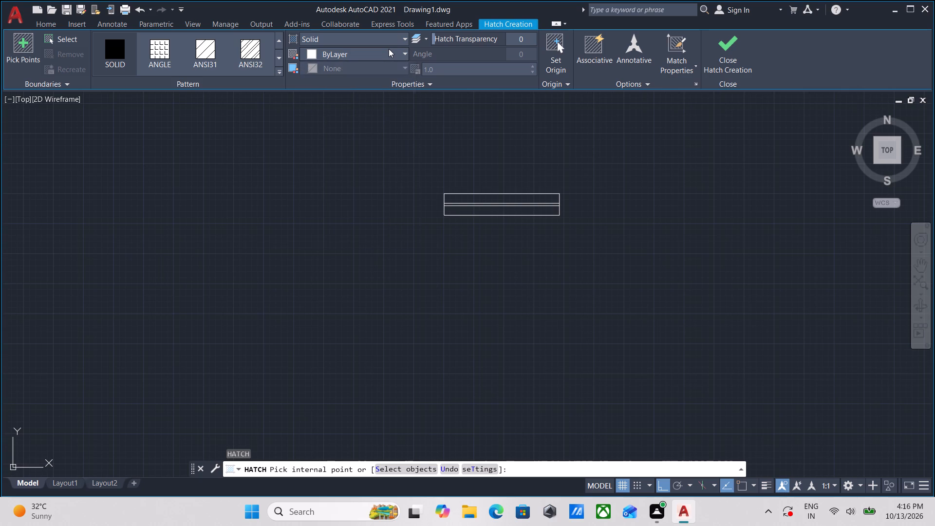
pyautogui.click(383, 52)
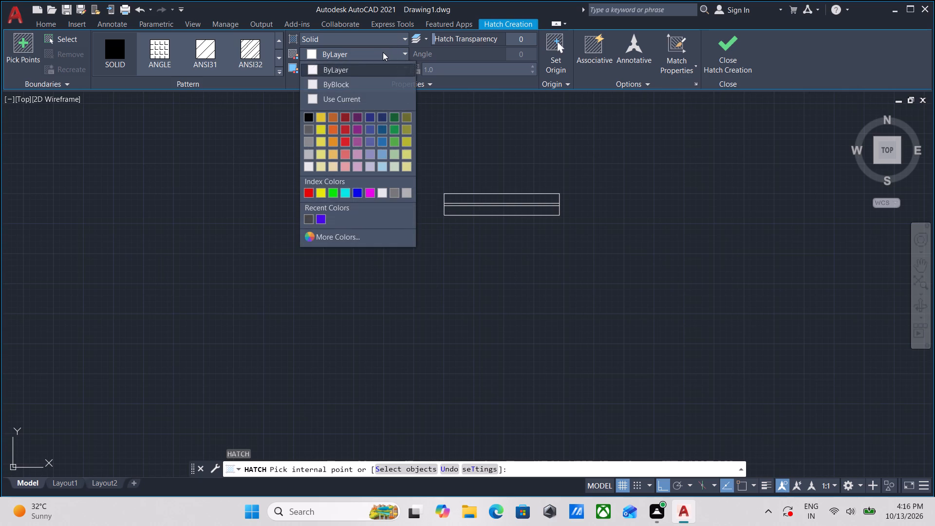
pyautogui.click(390, 38)
pyautogui.click(399, 39)
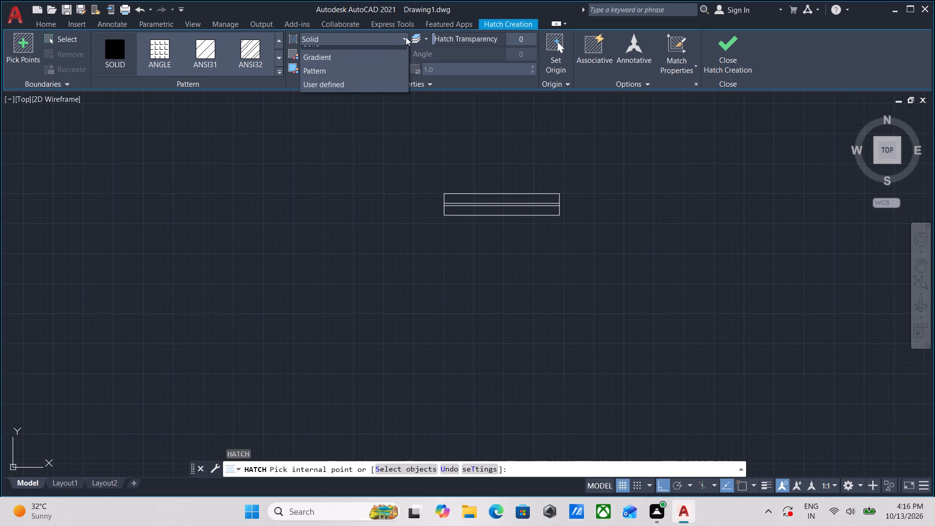
pyautogui.click(344, 69)
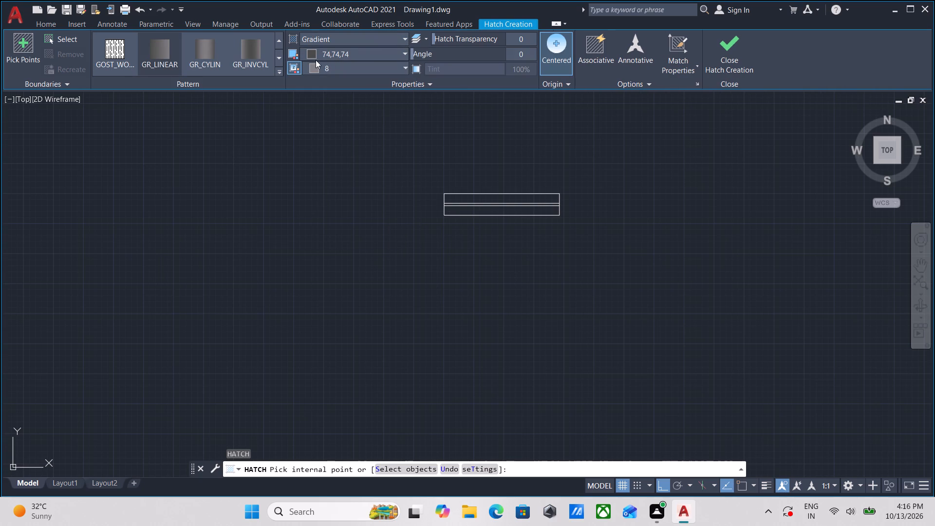
pyautogui.click(391, 51)
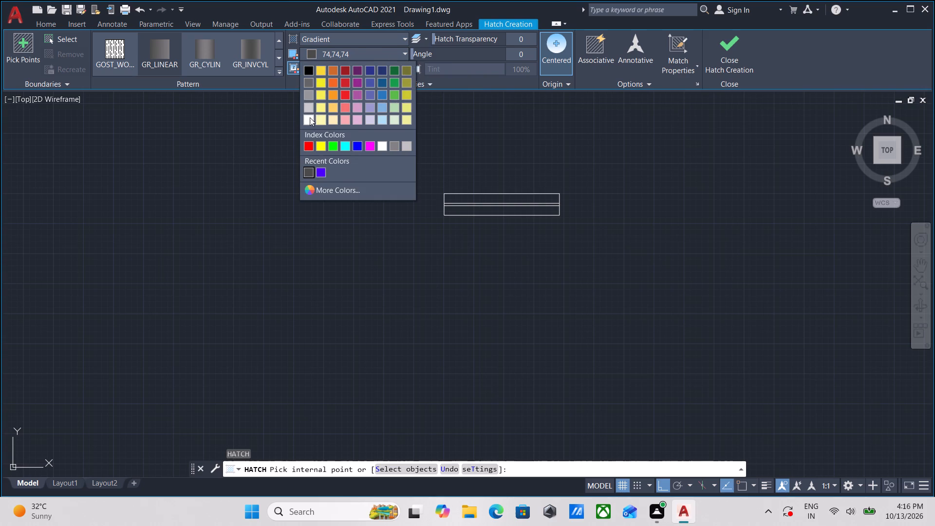
pyautogui.click(309, 118)
pyautogui.click(372, 64)
pyautogui.click(311, 138)
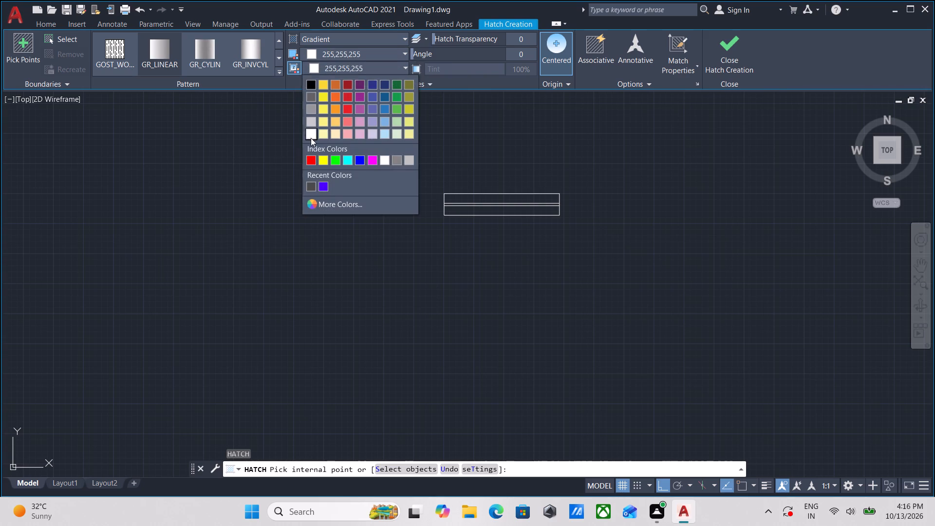
# Hatch the upper and lower bands of the detached rectangle east of the plan with the white gradient.
pyautogui.click(485, 196)
pyautogui.scroll(3, 488, 208)
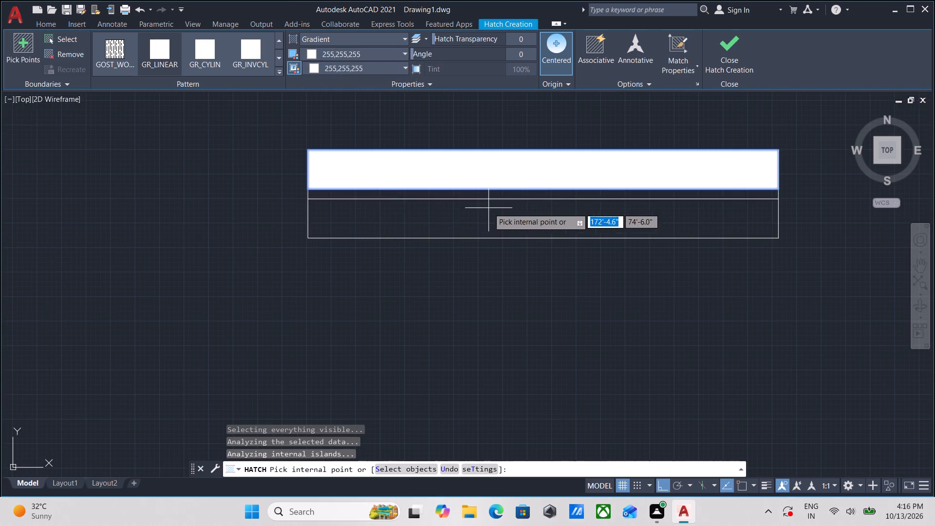
pyautogui.click(487, 215)
pyautogui.scroll(-2, 494, 210)
pyautogui.scroll(-2, 600, 168)
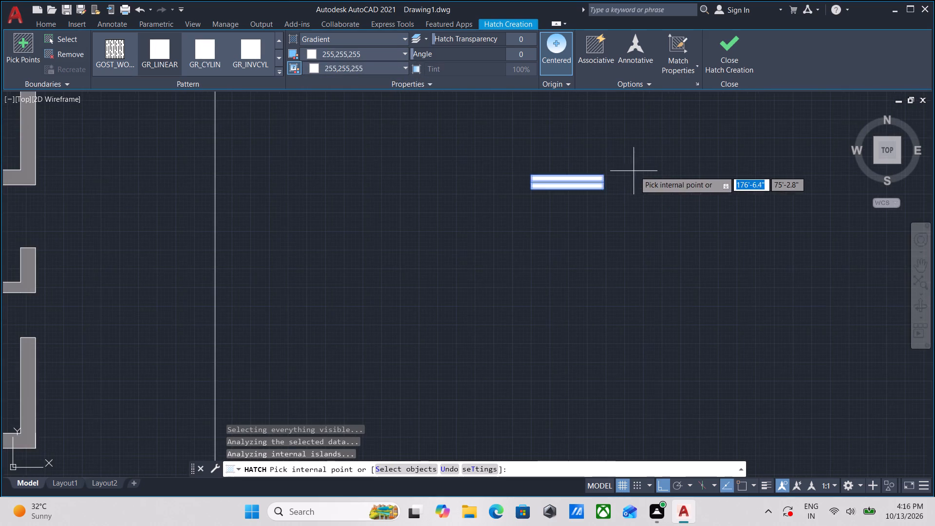
pyautogui.moveTo(635, 171); pyautogui.dragTo(629, 239, button='middle')
pyautogui.scroll(3, 516, 227)
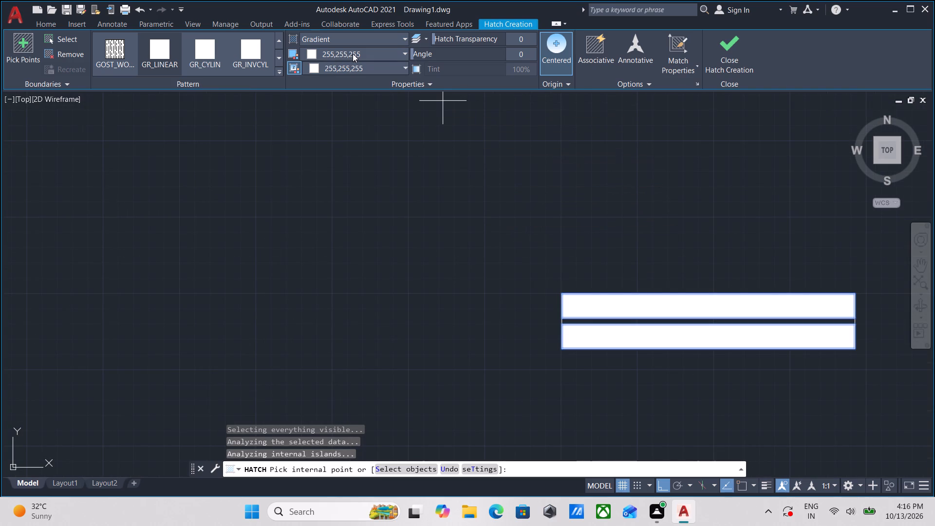
pyautogui.click(727, 46)
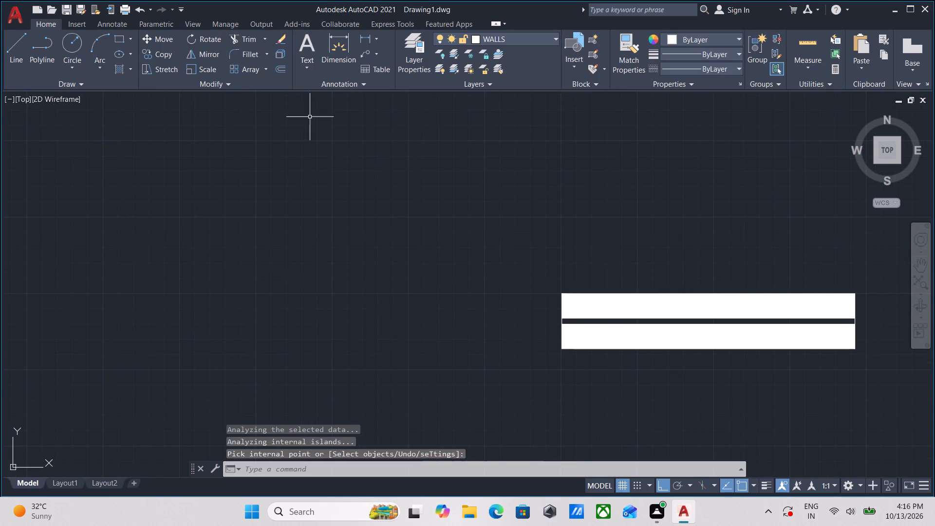
# Hatch the thin middle strip of the detached rectangle with a Gradient using 99,100,102 for both colours.
pyautogui.press('h')
pyautogui.press('Return')
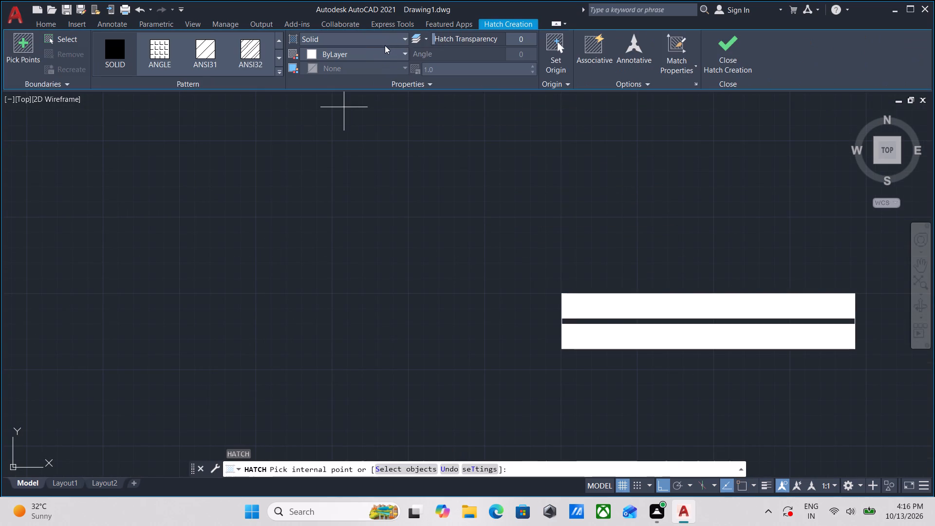
pyautogui.click(369, 35)
pyautogui.click(338, 65)
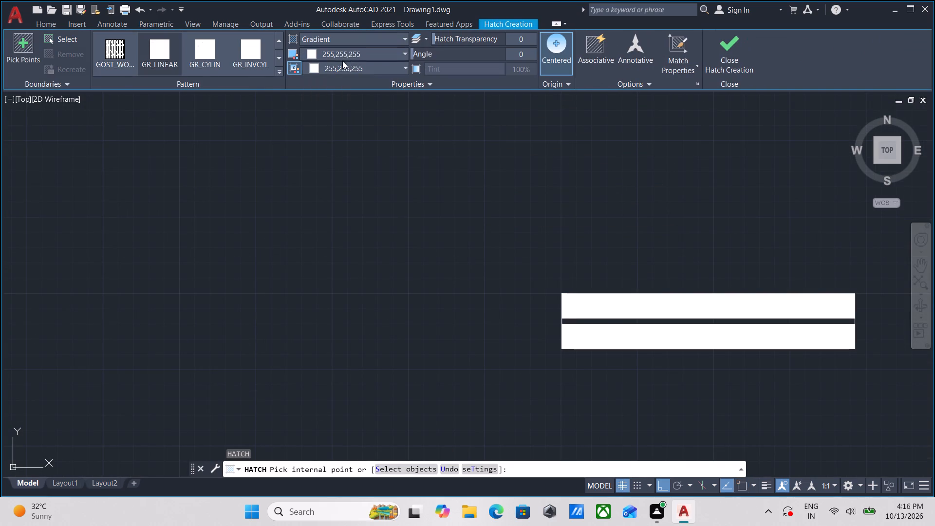
pyautogui.click(391, 53)
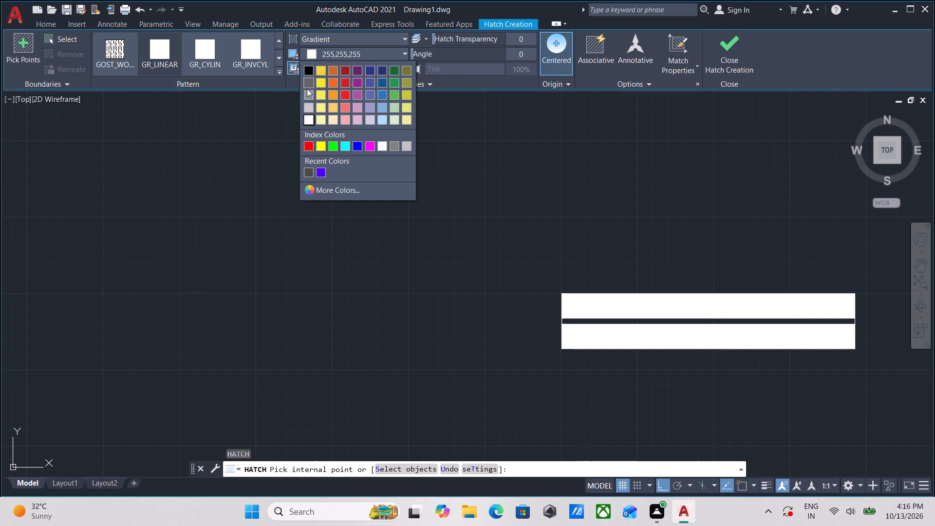
pyautogui.click(306, 83)
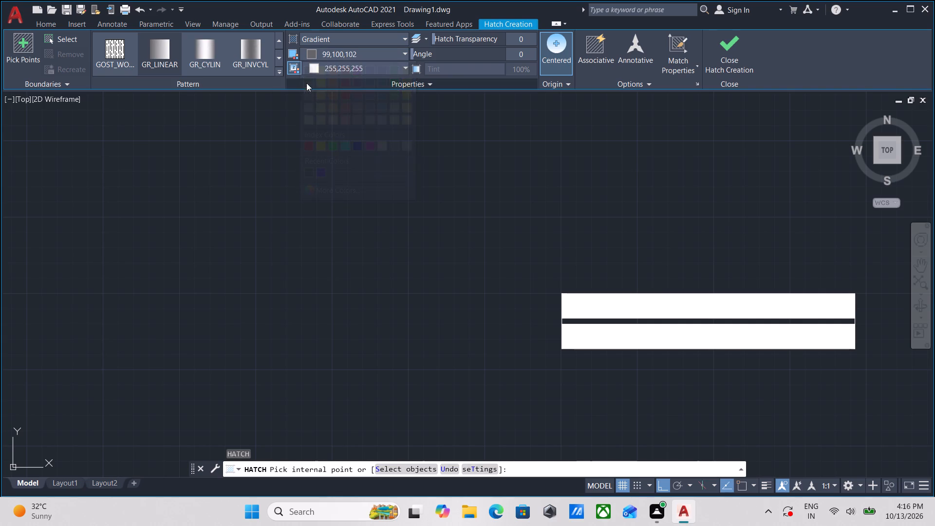
pyautogui.click(377, 70)
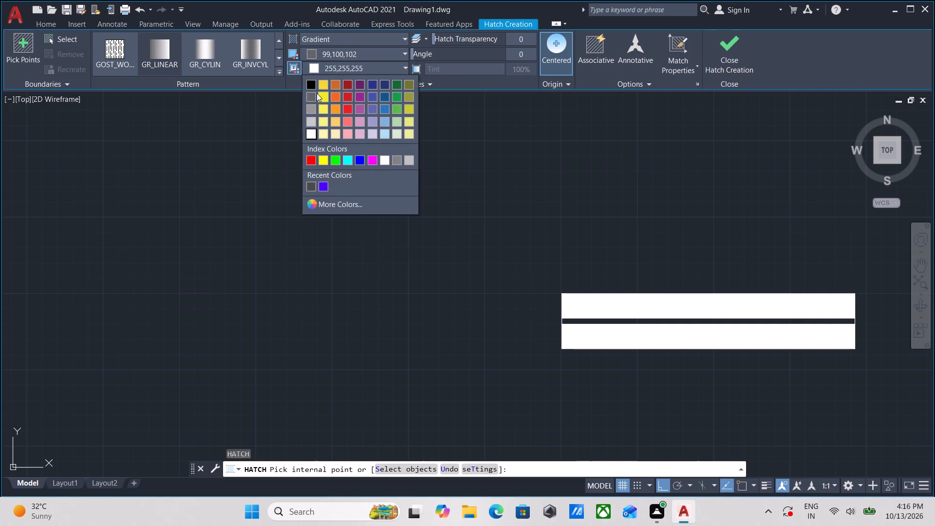
pyautogui.click(312, 94)
pyautogui.scroll(3, 620, 321)
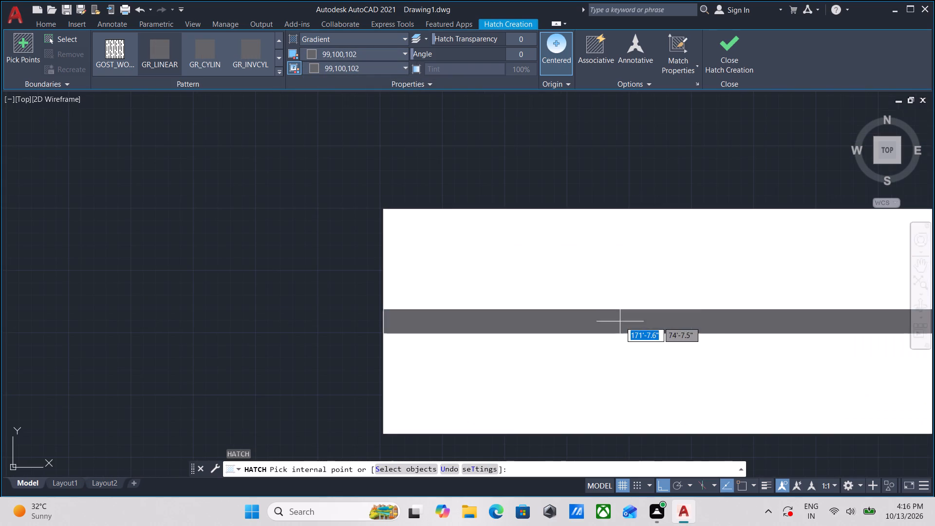
pyautogui.click(620, 321)
pyautogui.scroll(-6, 620, 321)
pyautogui.moveTo(666, 309); pyautogui.dragTo(559, 298, button='middle')
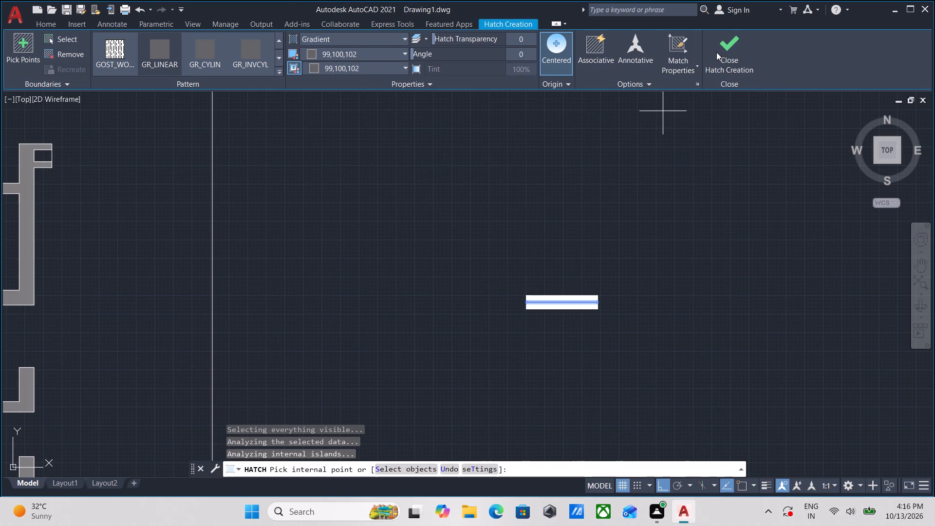
pyautogui.click(722, 52)
pyautogui.scroll(2, 537, 347)
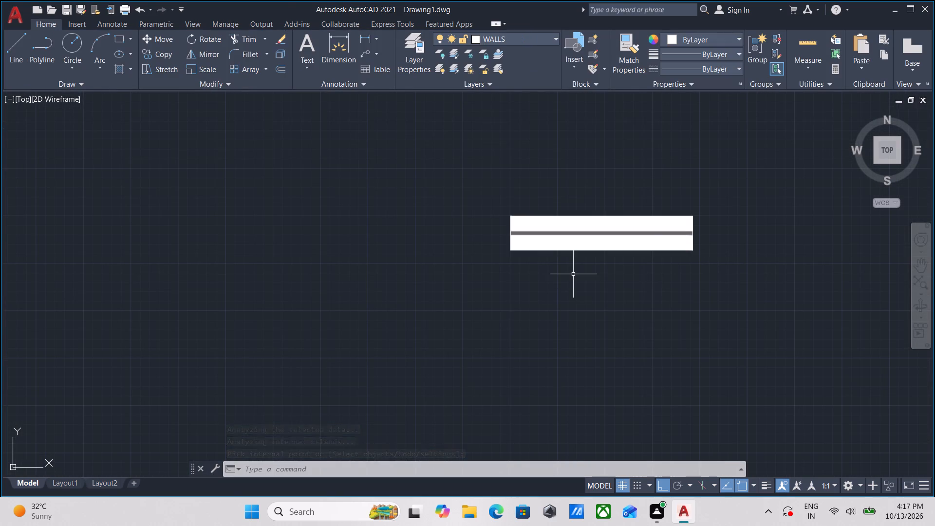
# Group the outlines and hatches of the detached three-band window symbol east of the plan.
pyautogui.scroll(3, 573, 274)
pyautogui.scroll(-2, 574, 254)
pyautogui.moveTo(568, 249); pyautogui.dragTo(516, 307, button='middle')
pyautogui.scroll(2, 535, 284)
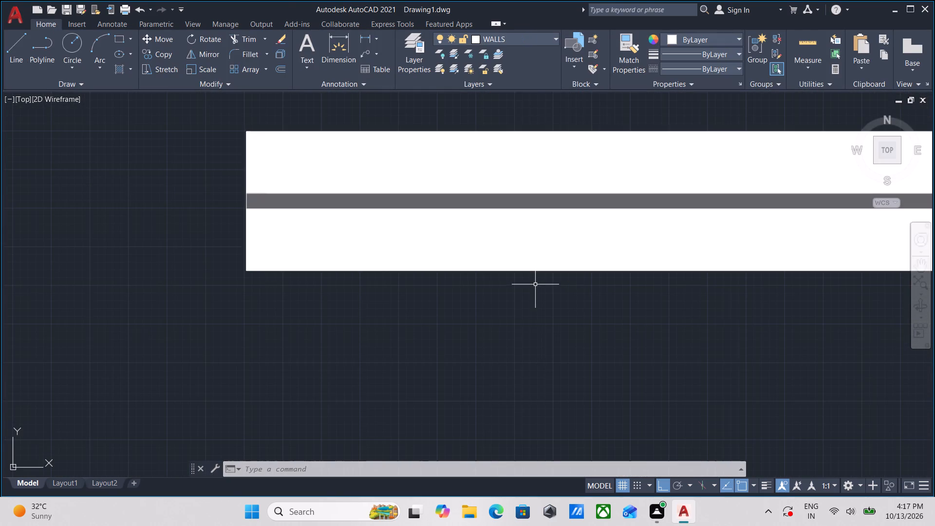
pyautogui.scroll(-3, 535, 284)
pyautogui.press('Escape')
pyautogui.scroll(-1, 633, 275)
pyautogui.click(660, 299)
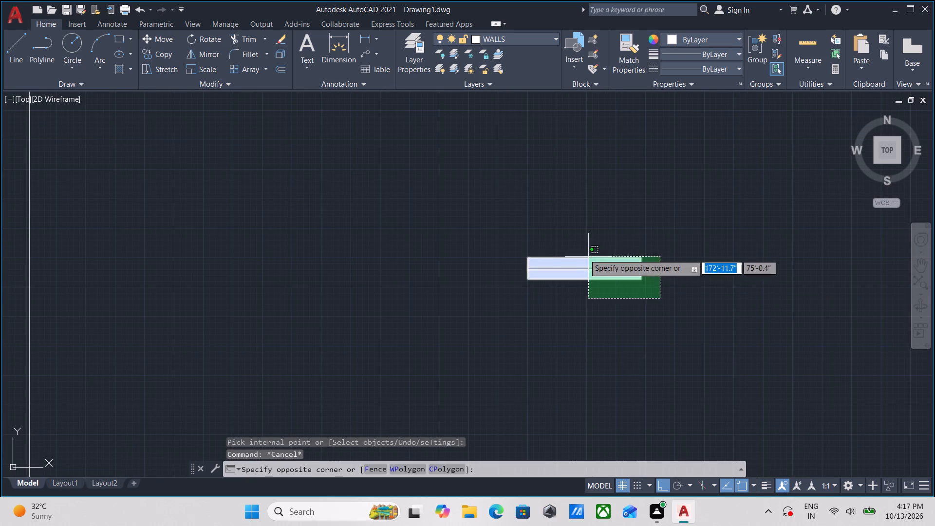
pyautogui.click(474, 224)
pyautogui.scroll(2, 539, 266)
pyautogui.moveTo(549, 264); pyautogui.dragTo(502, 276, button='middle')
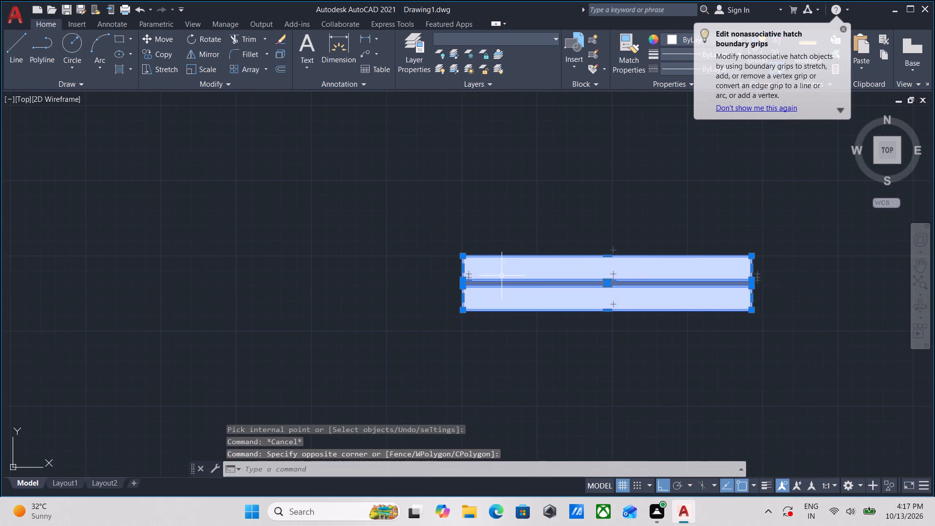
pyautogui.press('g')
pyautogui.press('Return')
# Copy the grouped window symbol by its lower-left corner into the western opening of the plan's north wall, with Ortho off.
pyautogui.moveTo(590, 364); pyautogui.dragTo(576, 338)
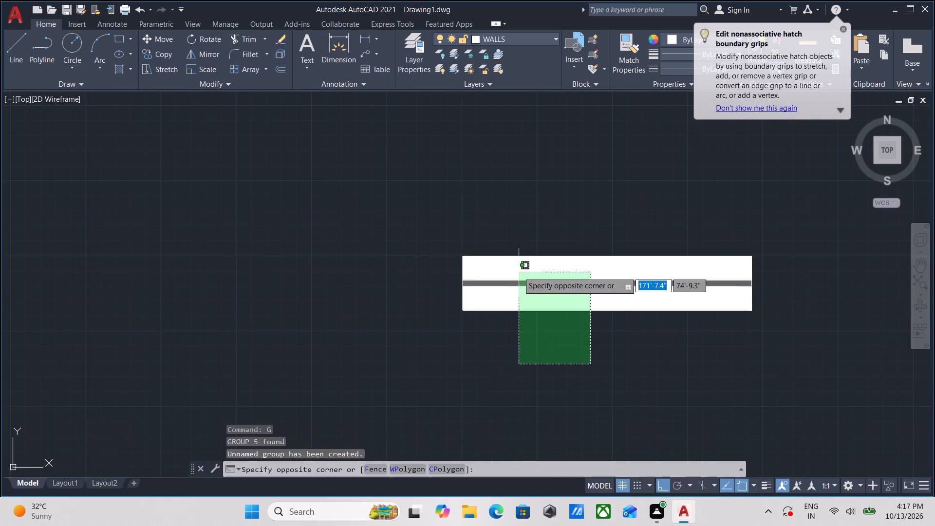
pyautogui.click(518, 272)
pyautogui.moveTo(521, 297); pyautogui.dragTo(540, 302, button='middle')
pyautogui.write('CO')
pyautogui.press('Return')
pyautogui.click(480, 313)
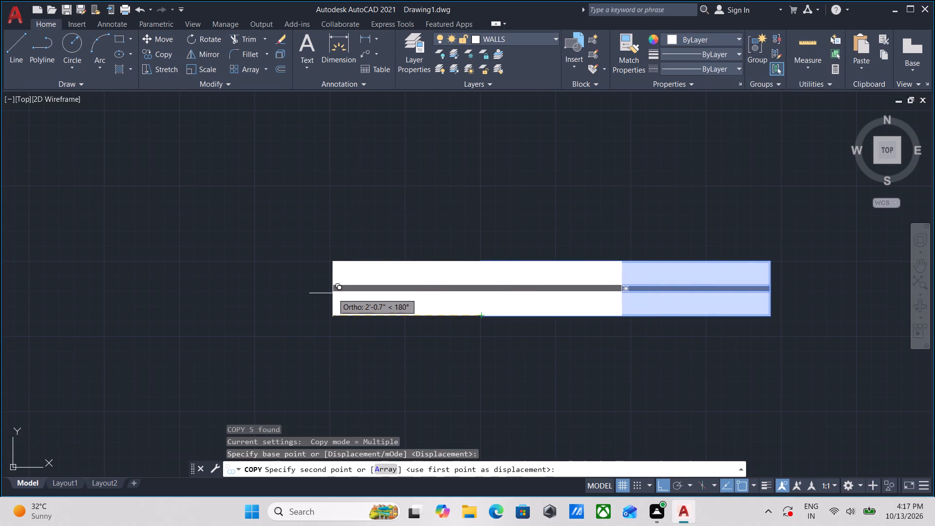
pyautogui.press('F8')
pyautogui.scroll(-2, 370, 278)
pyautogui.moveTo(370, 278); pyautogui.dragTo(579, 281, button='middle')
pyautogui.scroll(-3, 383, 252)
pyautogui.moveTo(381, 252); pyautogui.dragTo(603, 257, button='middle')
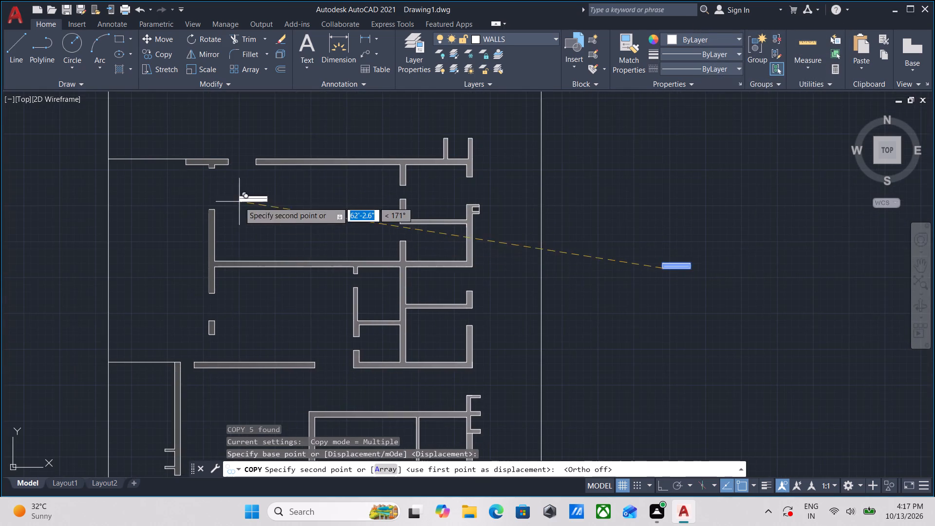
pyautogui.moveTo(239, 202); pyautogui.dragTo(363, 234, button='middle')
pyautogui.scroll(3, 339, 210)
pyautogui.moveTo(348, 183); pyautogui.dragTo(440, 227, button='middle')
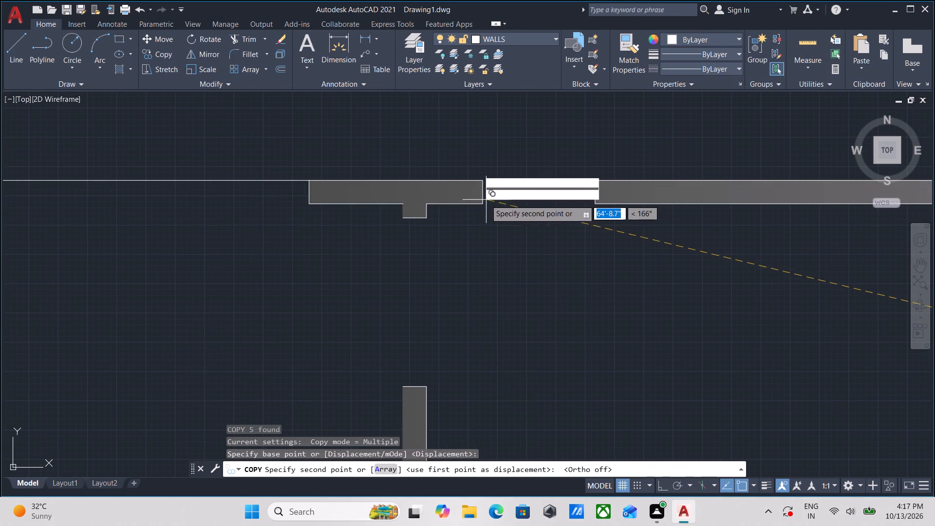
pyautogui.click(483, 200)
# End the copying and examine how the copied window fits the thickness of the north wall at both ends of the opening.
pyautogui.scroll(3, 541, 208)
pyautogui.scroll(-2, 524, 233)
pyautogui.moveTo(523, 234); pyautogui.dragTo(490, 277, button='middle')
pyautogui.scroll(3, 507, 252)
pyautogui.scroll(-2, 588, 214)
pyautogui.moveTo(588, 214); pyautogui.dragTo(561, 261, button='middle')
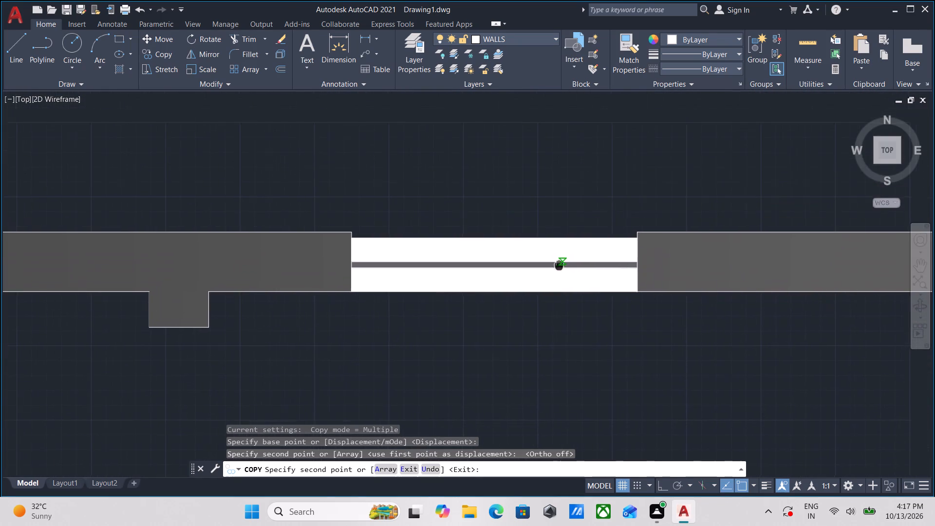
pyautogui.scroll(-2, 484, 216)
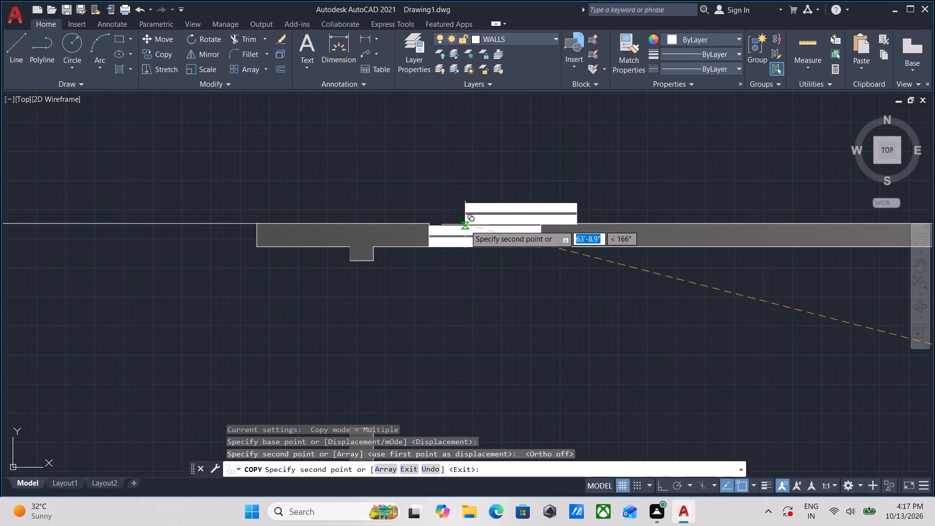
pyautogui.scroll(2, 467, 231)
pyautogui.press('Escape')
pyautogui.scroll(-1, 434, 208)
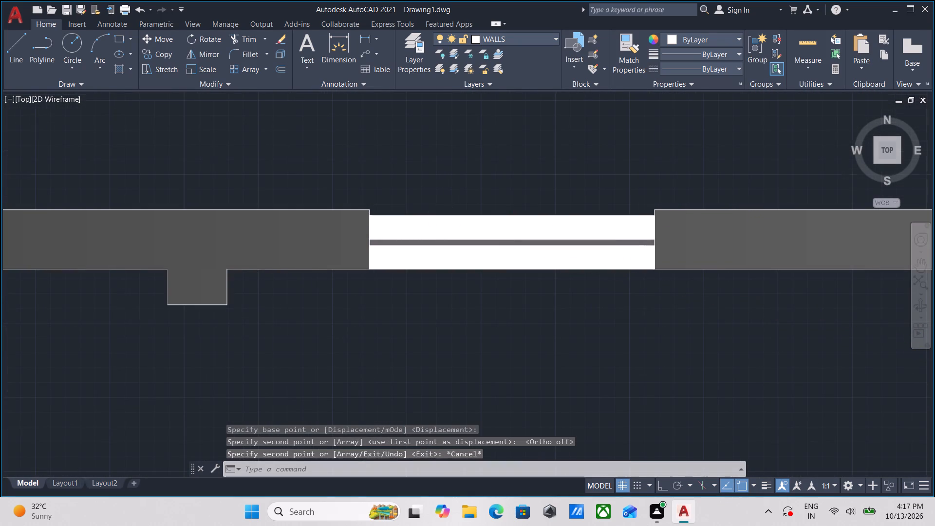
pyautogui.scroll(-1, 435, 207)
pyautogui.scroll(-1, 489, 226)
pyautogui.moveTo(489, 226); pyautogui.dragTo(465, 265, button='middle')
pyautogui.scroll(2, 469, 263)
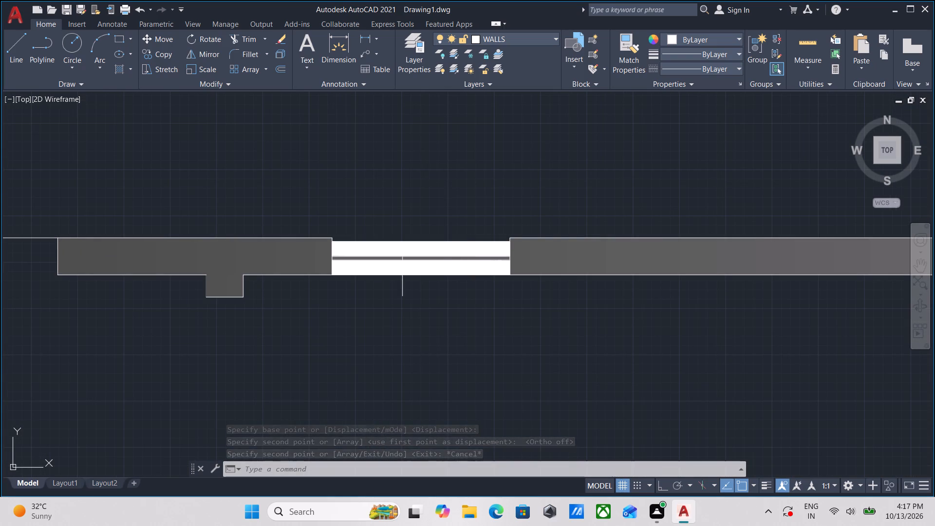
pyautogui.scroll(1, 384, 269)
pyautogui.scroll(-4, 384, 269)
pyautogui.moveTo(405, 272); pyautogui.dragTo(456, 222, button='middle')
pyautogui.moveTo(446, 268); pyautogui.dragTo(481, 254, button='middle')
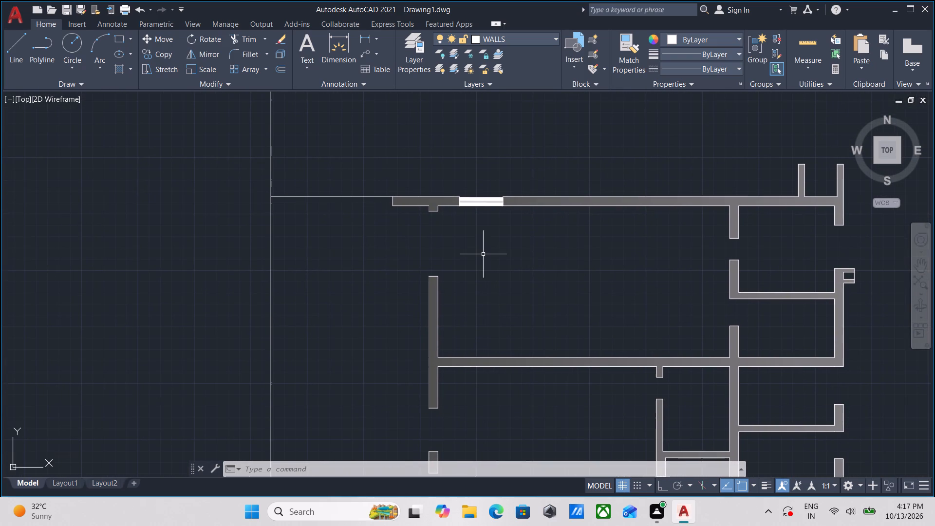
pyautogui.scroll(1, 488, 213)
pyautogui.moveTo(488, 213); pyautogui.dragTo(453, 261, button='middle')
pyautogui.scroll(3, 444, 234)
pyautogui.moveTo(406, 293); pyautogui.dragTo(416, 274, button='middle')
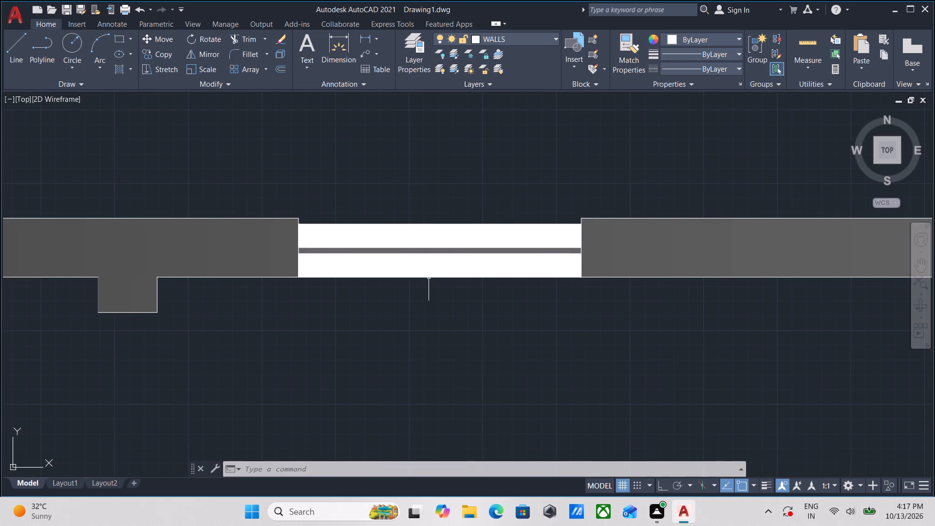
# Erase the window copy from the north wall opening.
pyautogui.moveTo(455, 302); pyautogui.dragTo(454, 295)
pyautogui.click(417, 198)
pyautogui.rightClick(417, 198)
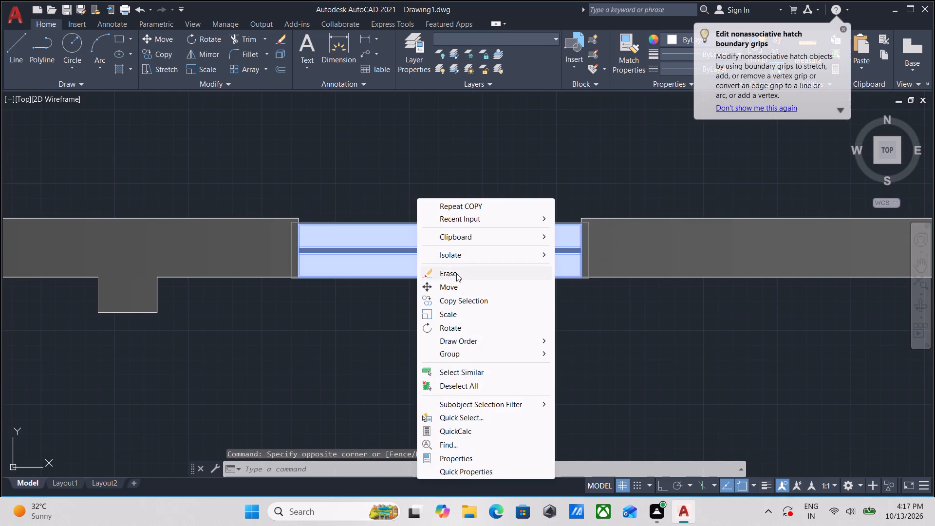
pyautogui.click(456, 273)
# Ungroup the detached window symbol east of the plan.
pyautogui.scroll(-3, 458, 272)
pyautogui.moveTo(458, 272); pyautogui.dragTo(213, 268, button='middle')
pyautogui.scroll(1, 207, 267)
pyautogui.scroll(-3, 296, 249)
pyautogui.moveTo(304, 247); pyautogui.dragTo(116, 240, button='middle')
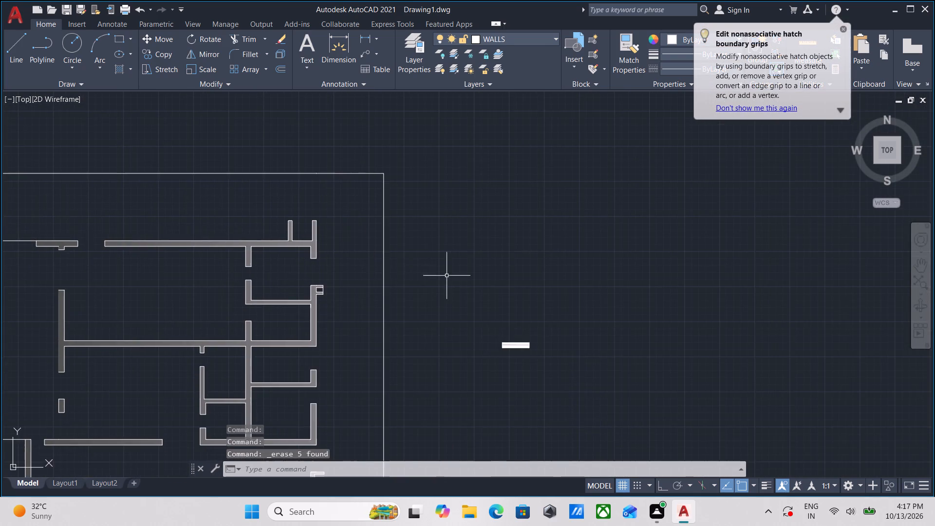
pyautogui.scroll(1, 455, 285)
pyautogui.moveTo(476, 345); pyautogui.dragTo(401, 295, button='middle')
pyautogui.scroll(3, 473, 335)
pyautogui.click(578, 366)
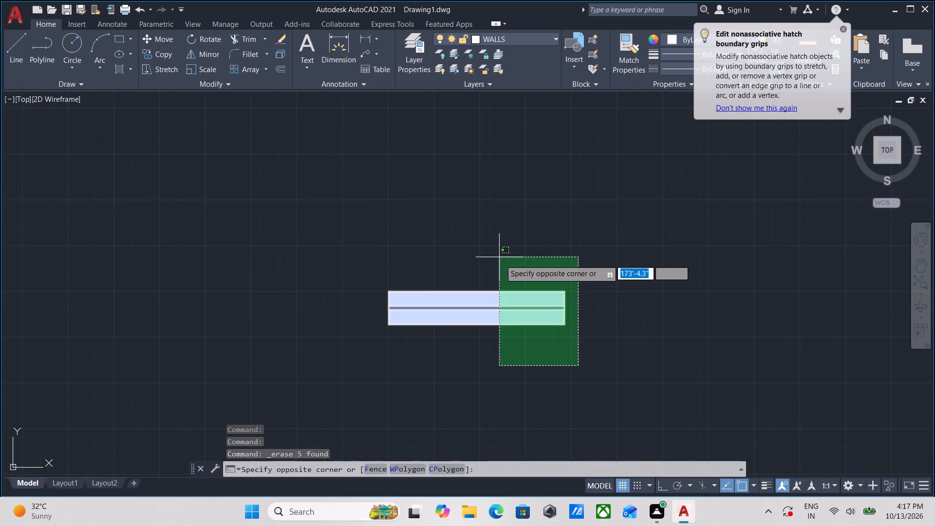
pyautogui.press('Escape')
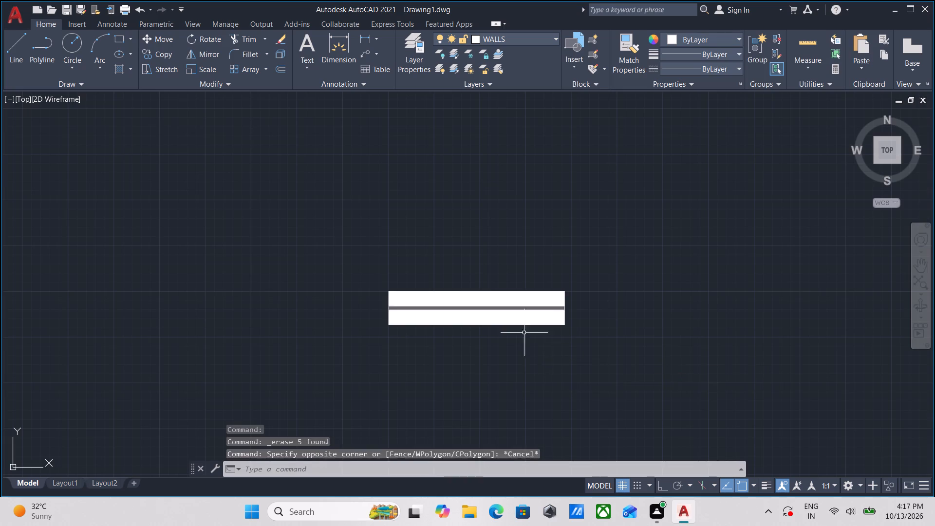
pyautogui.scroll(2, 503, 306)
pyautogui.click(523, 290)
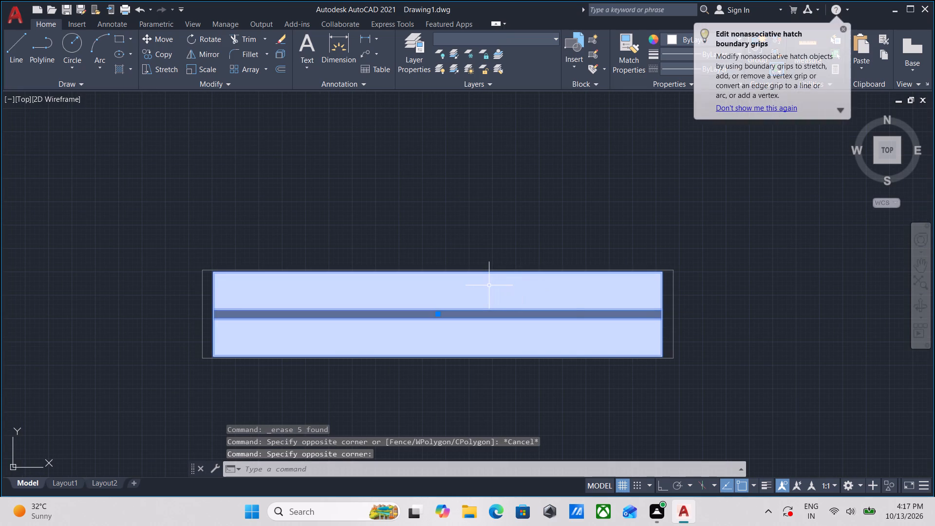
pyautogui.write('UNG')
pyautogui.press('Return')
# Erase the white band hatch and the grey middle-strip hatch from the detached window symbol.
pyautogui.scroll(2, 486, 306)
pyautogui.click(496, 275)
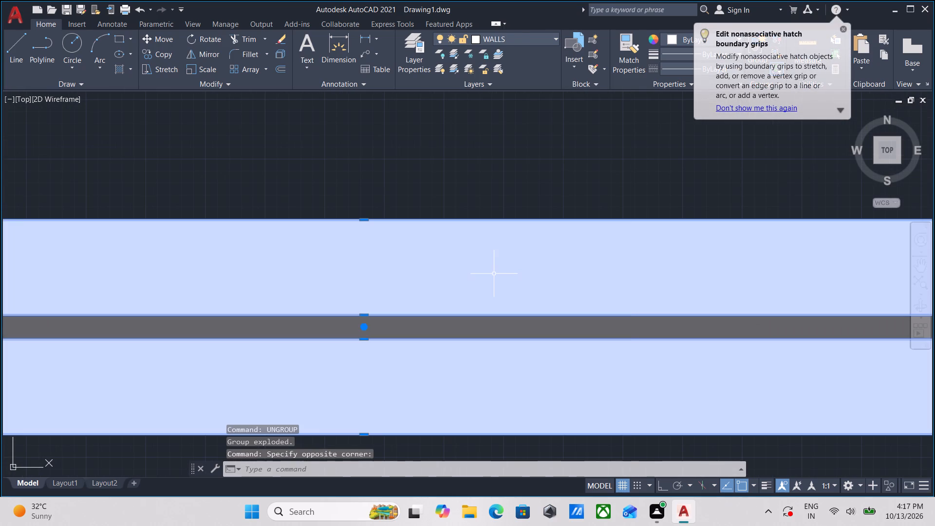
pyautogui.rightClick(494, 274)
pyautogui.click(527, 271)
pyautogui.scroll(-3, 527, 271)
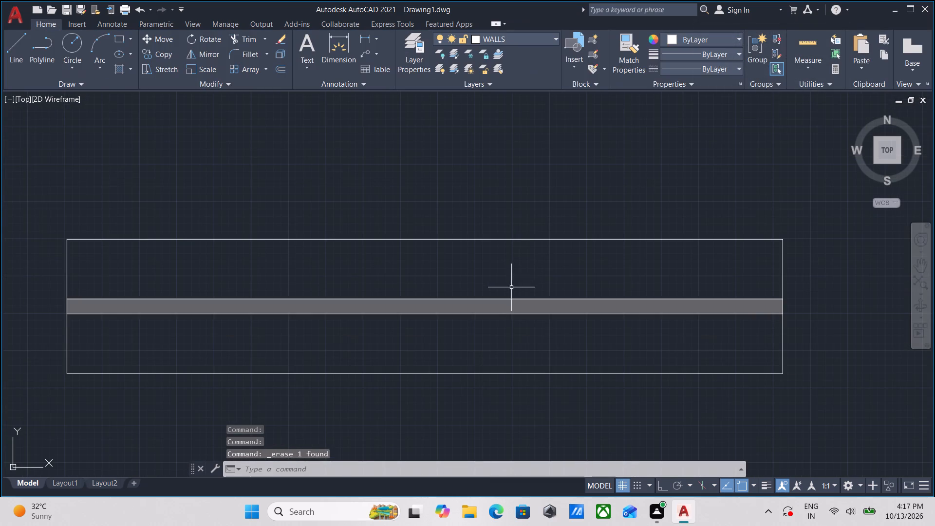
pyautogui.click(492, 303)
pyautogui.rightClick(492, 303)
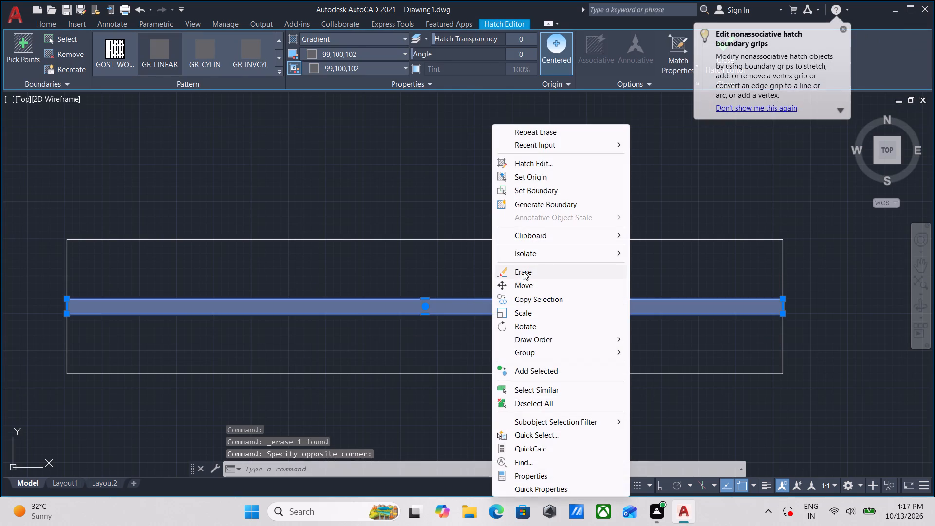
pyautogui.click(524, 271)
# Erase the remaining outlines of the detached window symbol.
pyautogui.scroll(-1, 500, 286)
pyautogui.click(692, 375)
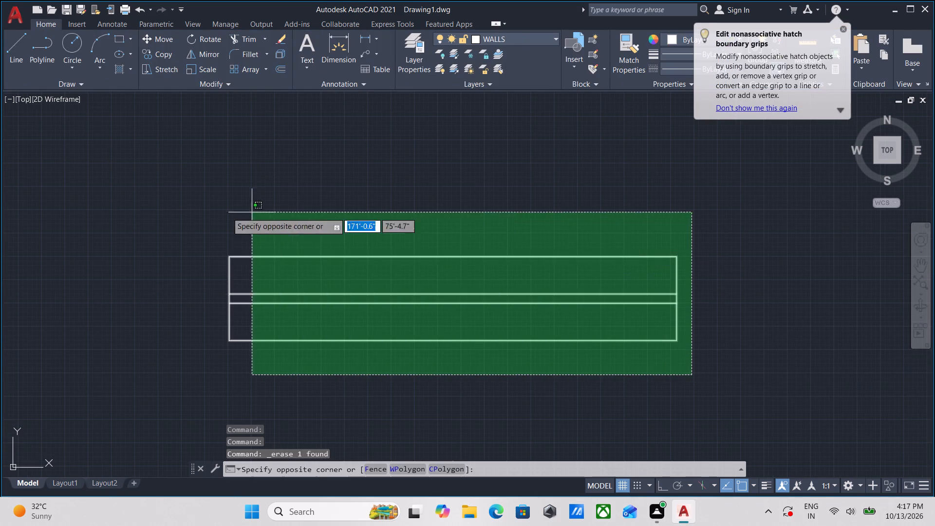
pyautogui.click(181, 211)
pyautogui.rightClick(181, 211)
pyautogui.click(241, 288)
# Draw a new rectangle 4' wide by 10" high in the empty area east of the plan.
pyautogui.scroll(-1, 219, 270)
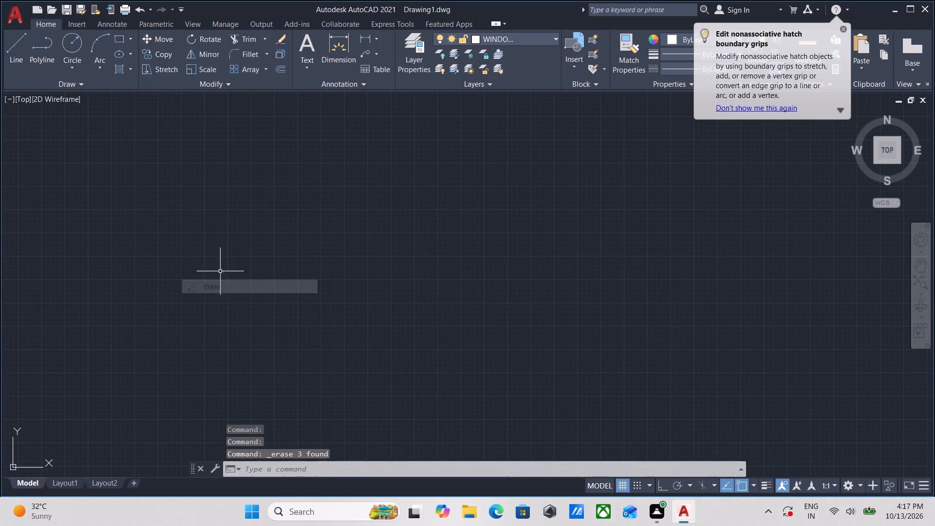
pyautogui.scroll(-2, 219, 270)
pyautogui.moveTo(219, 270); pyautogui.dragTo(332, 284, button='middle')
pyautogui.write('REC')
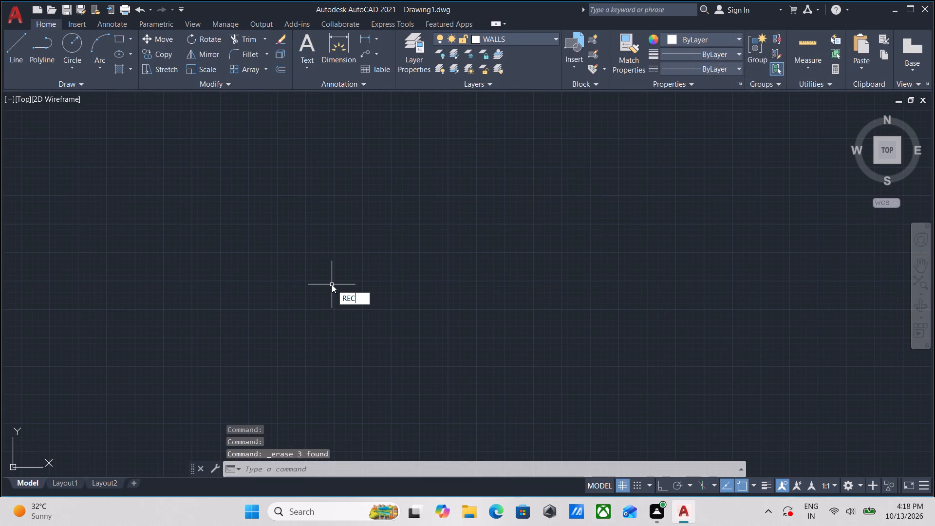
pyautogui.press('Return')
pyautogui.click(326, 224)
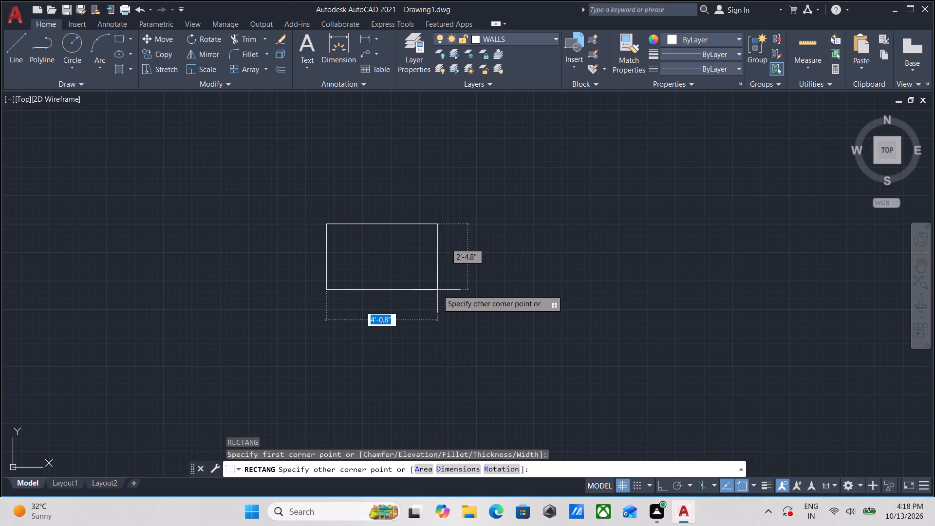
pyautogui.write("4'")
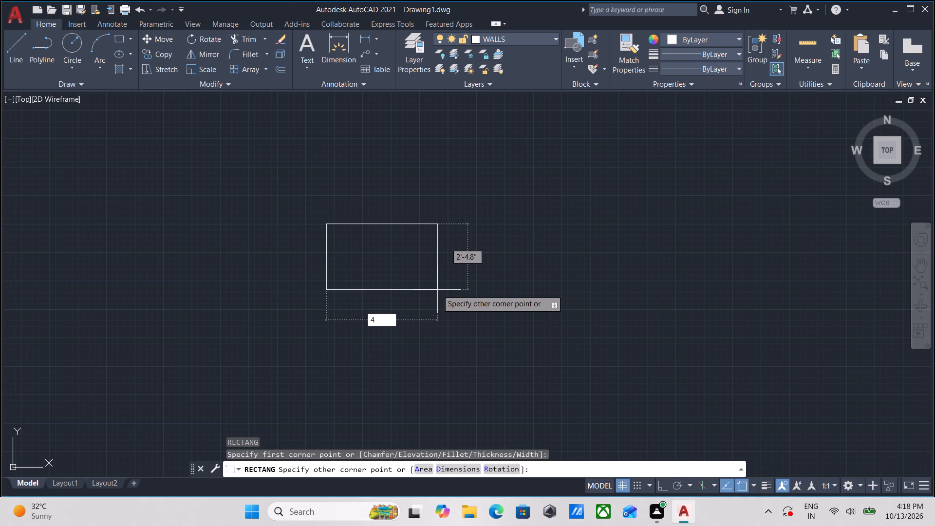
pyautogui.press('Tab')
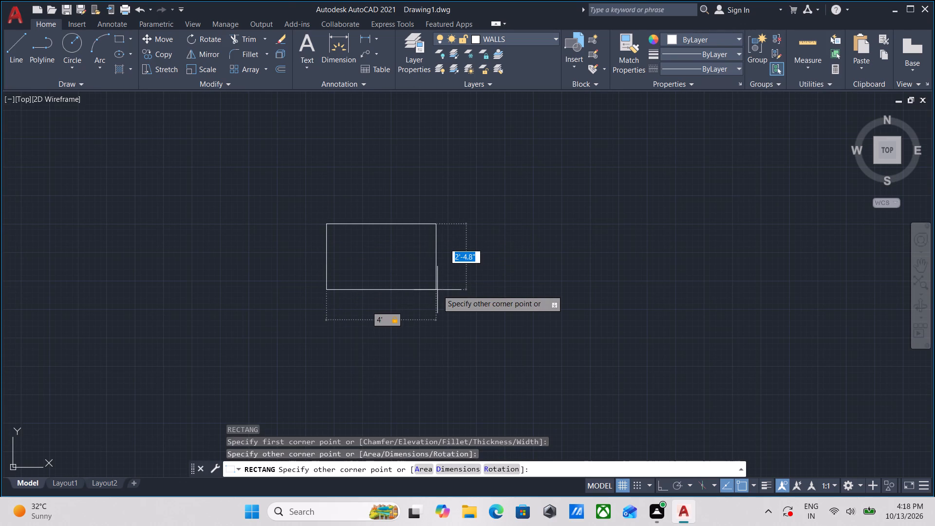
pyautogui.write('10')
pyautogui.hotkey('shift', '"')
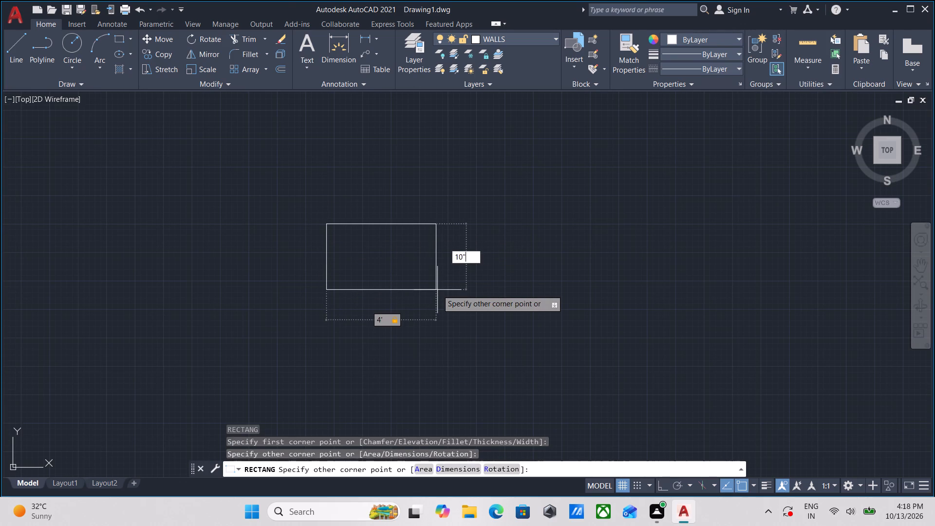
pyautogui.press('Return')
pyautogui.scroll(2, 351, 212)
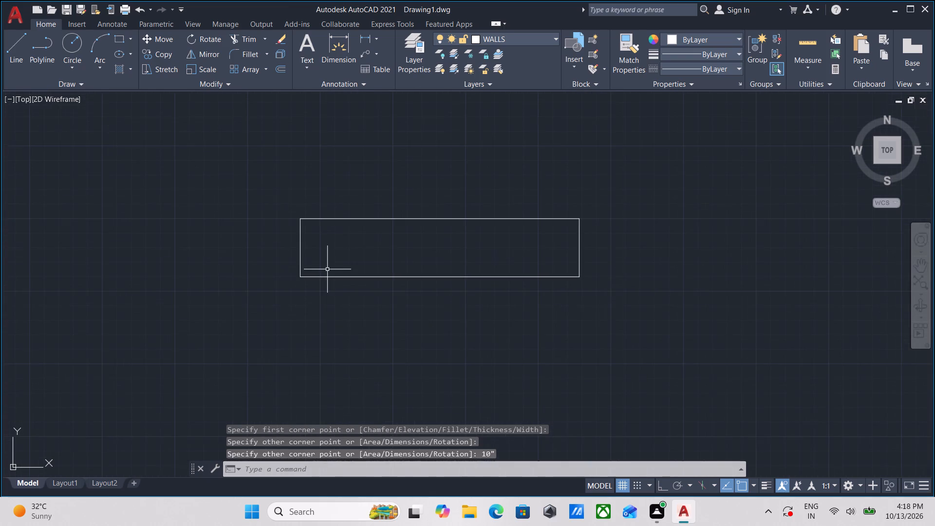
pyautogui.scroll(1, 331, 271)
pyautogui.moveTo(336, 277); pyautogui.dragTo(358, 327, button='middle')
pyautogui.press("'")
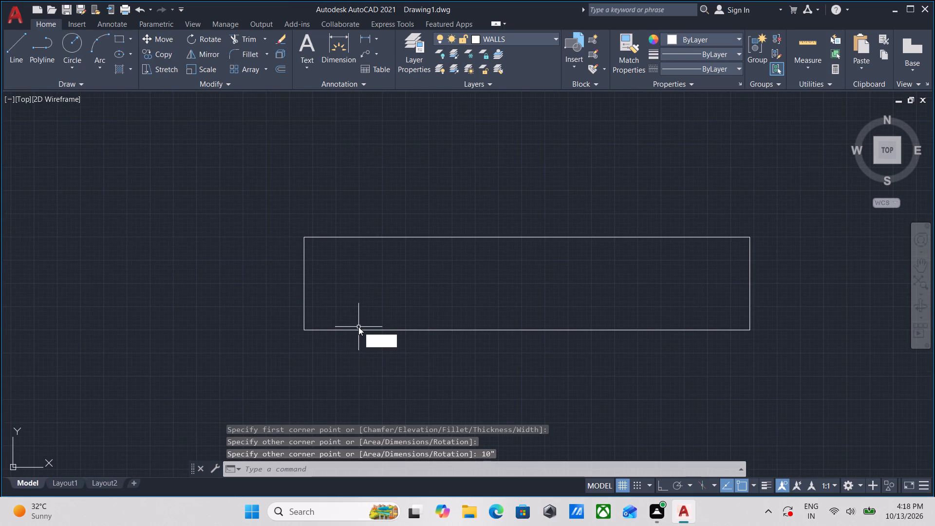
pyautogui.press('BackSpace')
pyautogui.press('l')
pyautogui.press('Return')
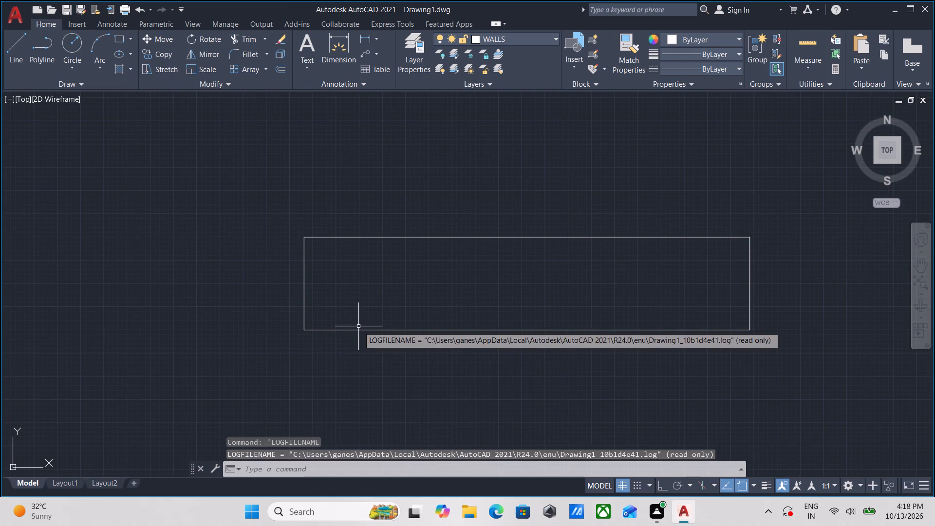
# Draw a horizontal line across the new rectangle between the midpoints of its two short sides.
pyautogui.scroll(1, 339, 302)
pyautogui.press('l')
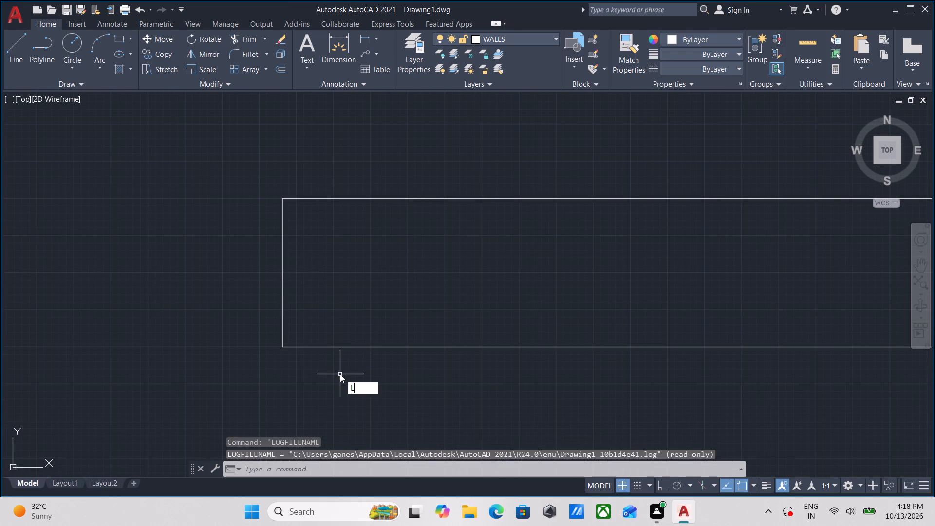
pyautogui.press('Return')
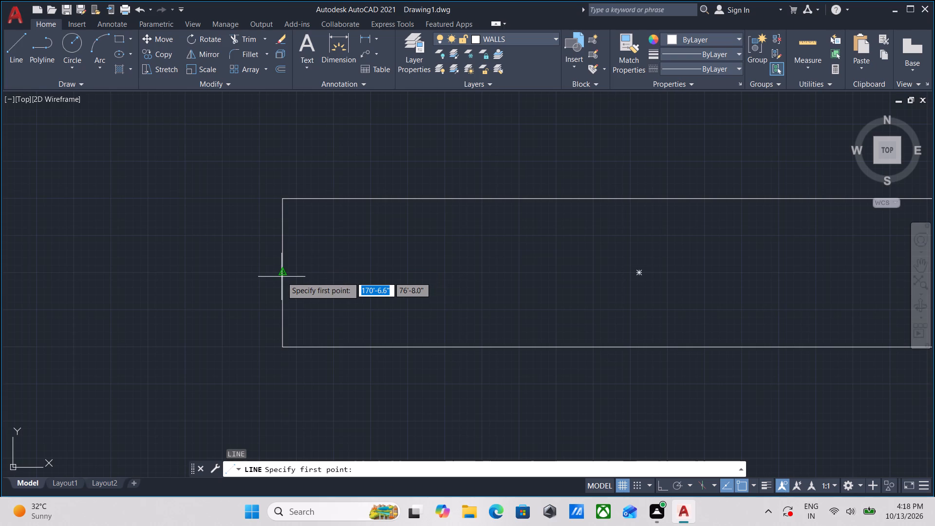
pyautogui.click(283, 276)
pyautogui.moveTo(591, 281); pyautogui.dragTo(341, 274, button='middle')
pyautogui.moveTo(541, 282); pyautogui.dragTo(422, 311, button='middle')
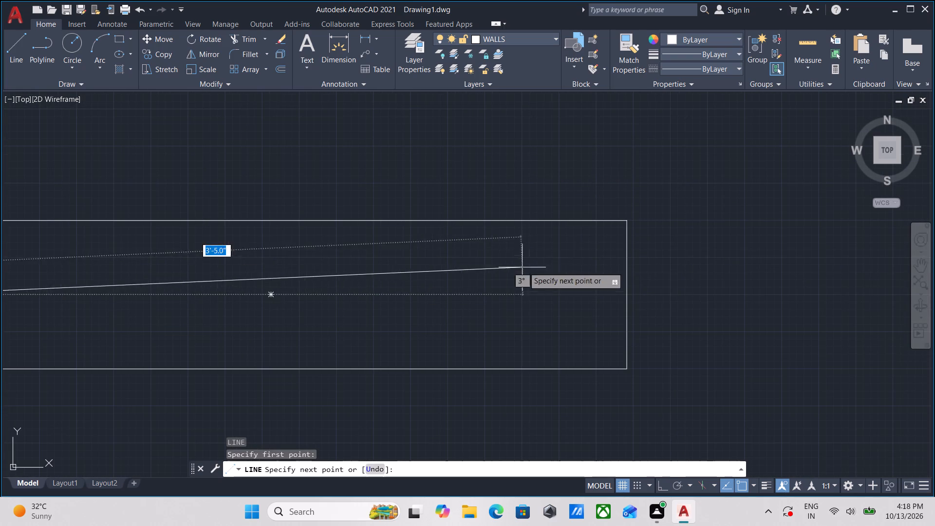
pyautogui.click(629, 292)
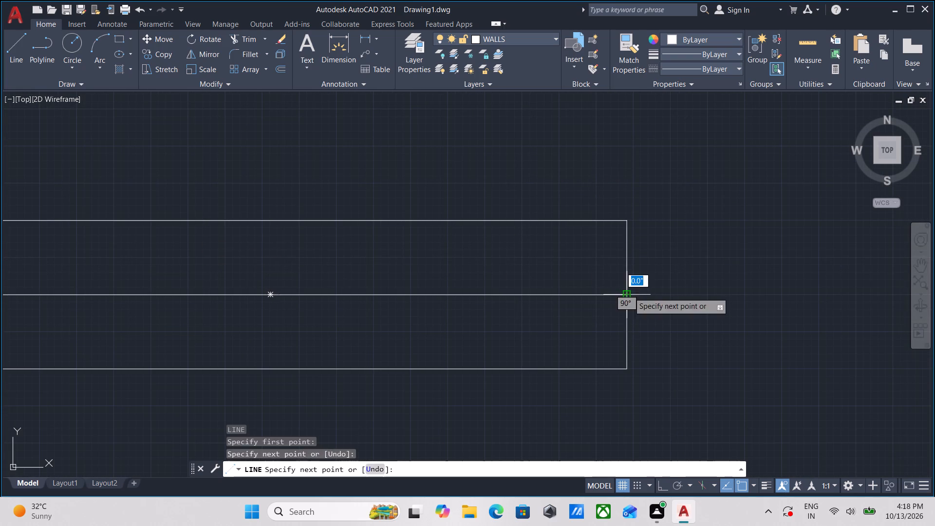
pyautogui.press('Escape')
# Offset the rectangle's horizontal centre line by 0.5" to both sides, above and below.
pyautogui.moveTo(476, 287); pyautogui.dragTo(656, 287, button='middle')
pyautogui.click(634, 317)
pyautogui.click(586, 285)
pyautogui.moveTo(586, 285); pyautogui.dragTo(603, 305, button='middle')
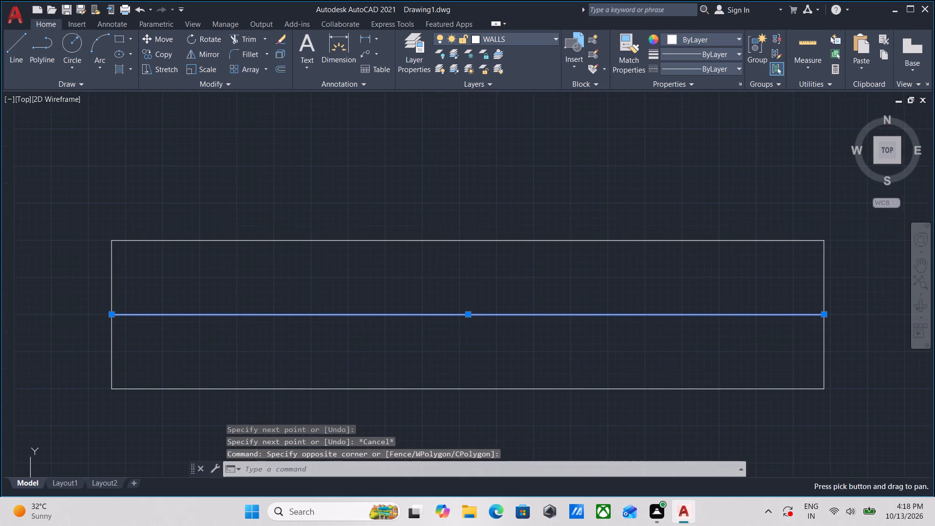
pyautogui.press('o')
pyautogui.press('Return')
pyautogui.click(532, 315)
pyautogui.click(532, 285)
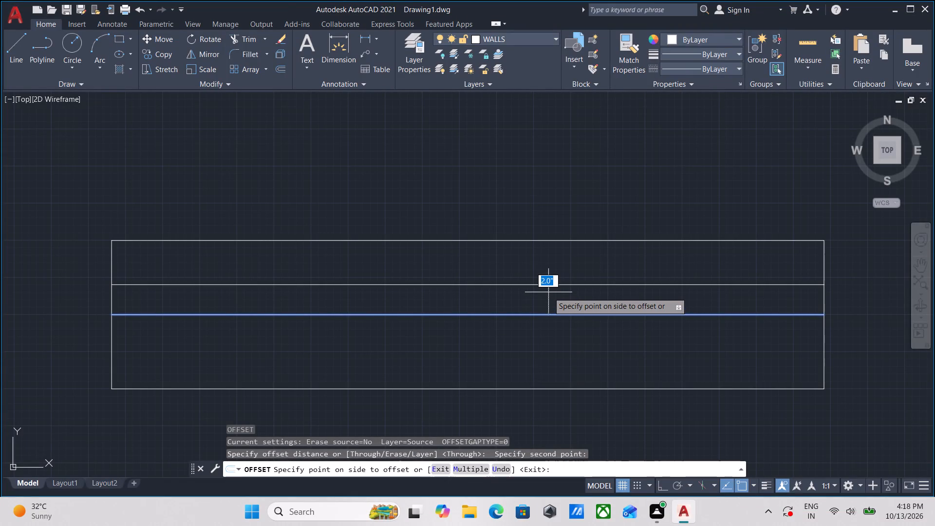
pyautogui.write("0'5")
pyautogui.press('BackSpace')
pyautogui.press('BackSpace')
pyautogui.press('BackSpace')
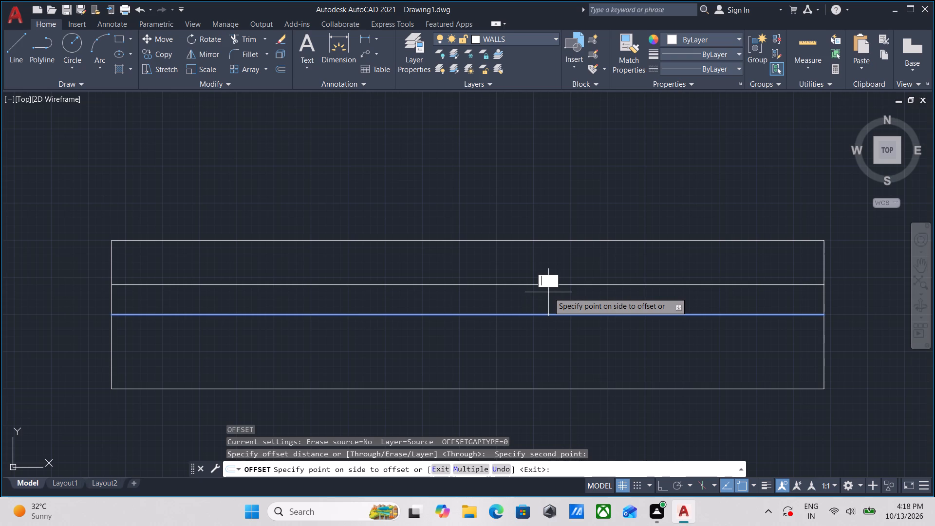
pyautogui.write('0.5')
pyautogui.hotkey('shift', '"')
pyautogui.press('Return')
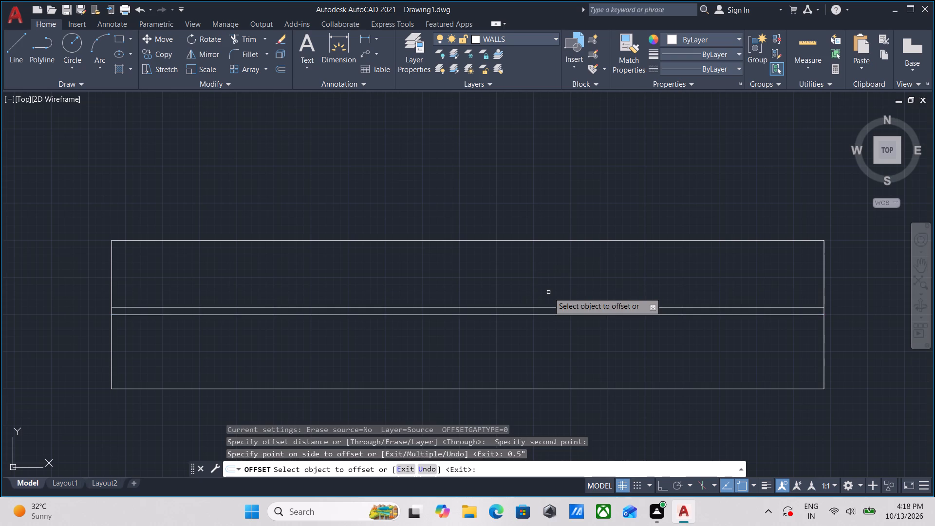
pyautogui.click(548, 315)
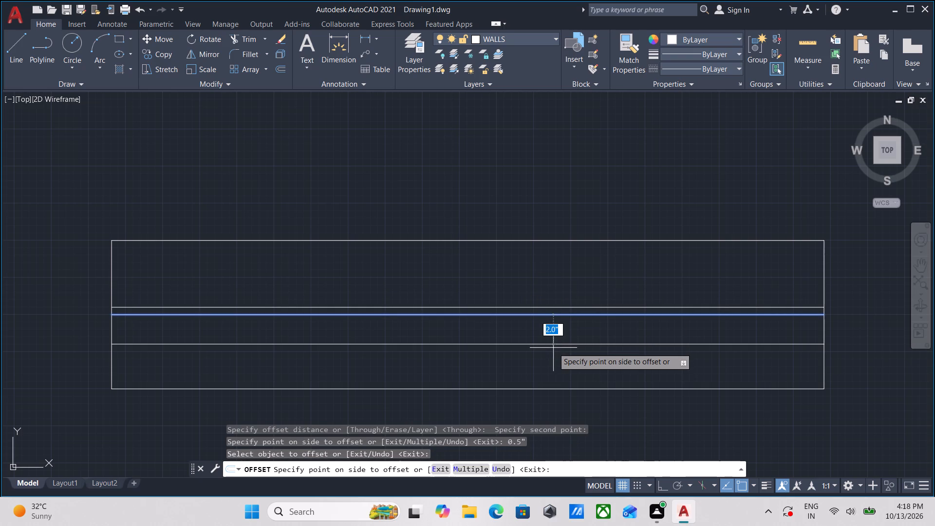
pyautogui.write('0.5')
pyautogui.write('"\\')
pyautogui.press('BackSpace')
pyautogui.press('Return')
pyautogui.press('Escape')
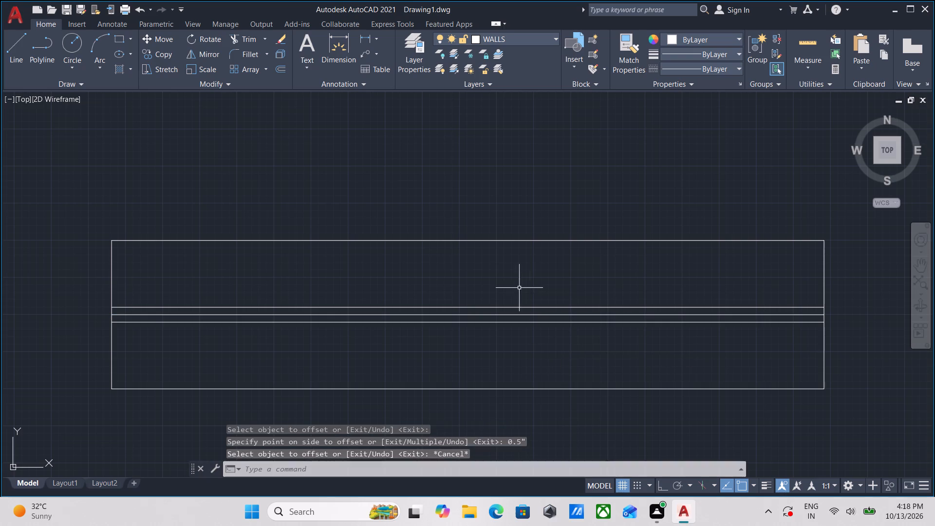
# Erase the original centre line between the two offset lines.
pyautogui.scroll(3, 516, 291)
pyautogui.moveTo(514, 357); pyautogui.dragTo(539, 312, button='middle')
pyautogui.click(549, 367)
pyautogui.press('Escape')
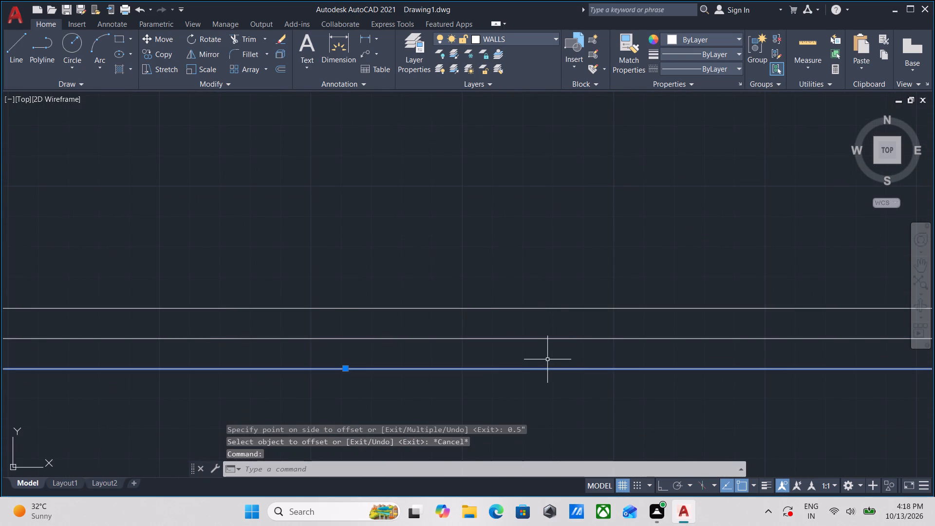
pyautogui.click(548, 358)
pyautogui.click(527, 328)
pyautogui.rightClick(527, 328)
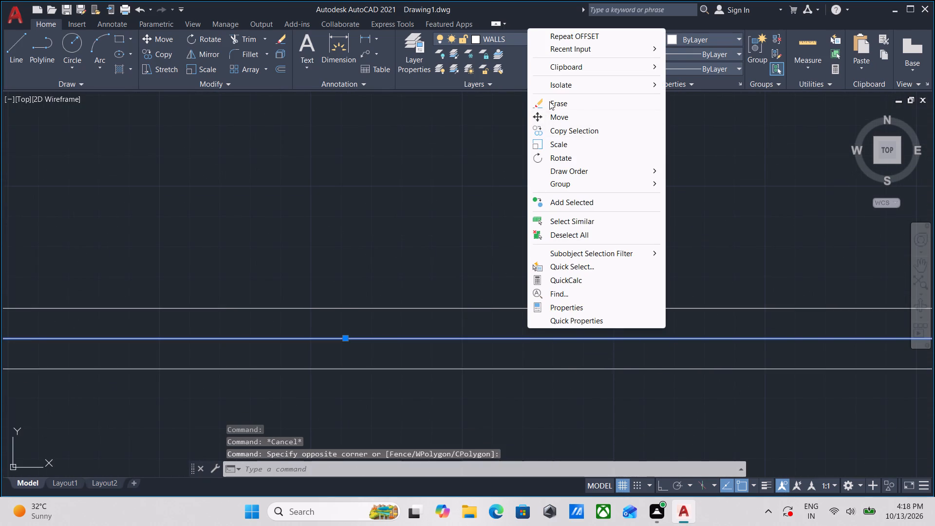
pyautogui.click(549, 101)
# Hatch the upper and lower bands of the window rectangle with a gradient, both colours set to white 255,255,255.
pyautogui.scroll(-3, 542, 142)
pyautogui.moveTo(531, 200); pyautogui.dragTo(561, 226, button='middle')
pyautogui.press('h')
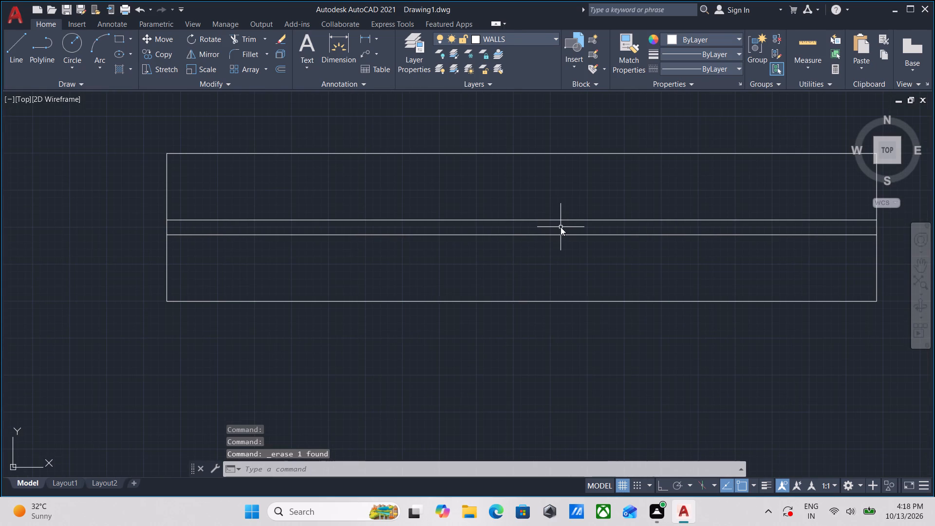
pyautogui.press('Return')
pyautogui.scroll(-1, 448, 170)
pyautogui.moveTo(448, 170); pyautogui.dragTo(458, 214, button='middle')
pyautogui.click(373, 39)
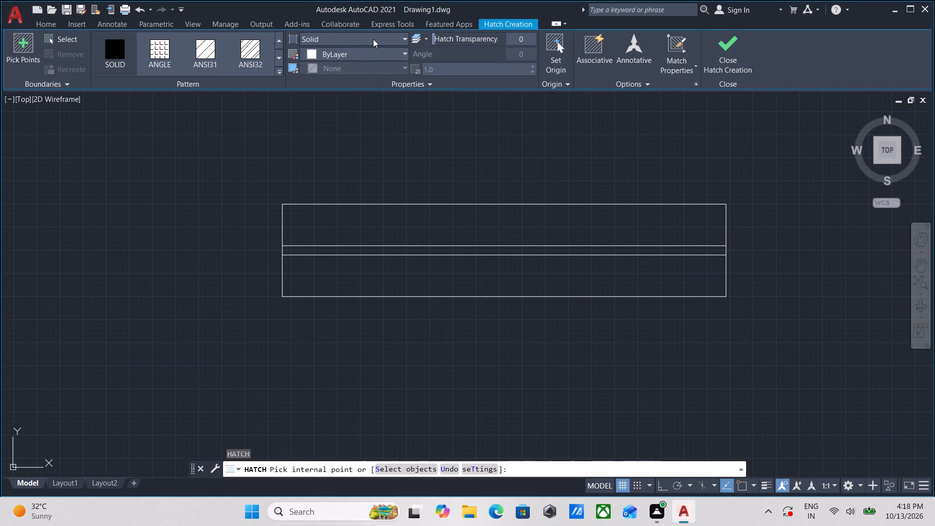
pyautogui.click(343, 72)
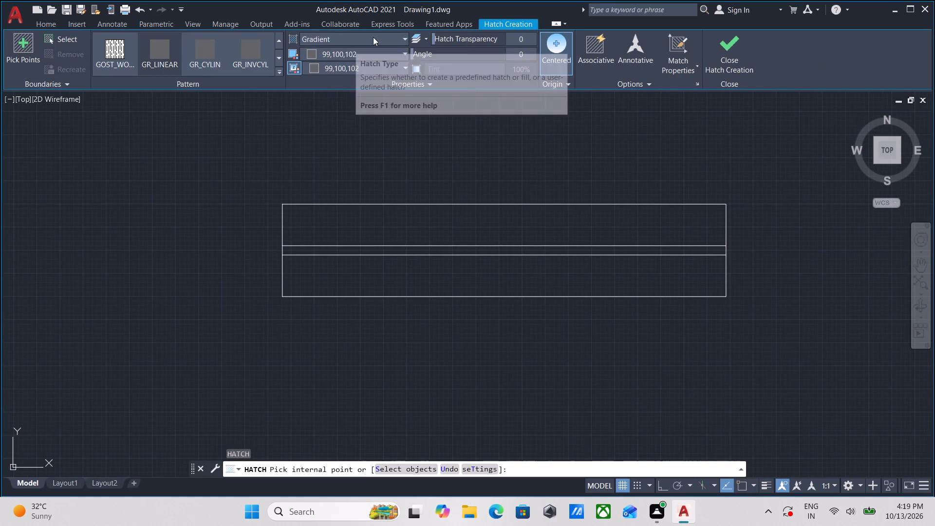
pyautogui.click(313, 50)
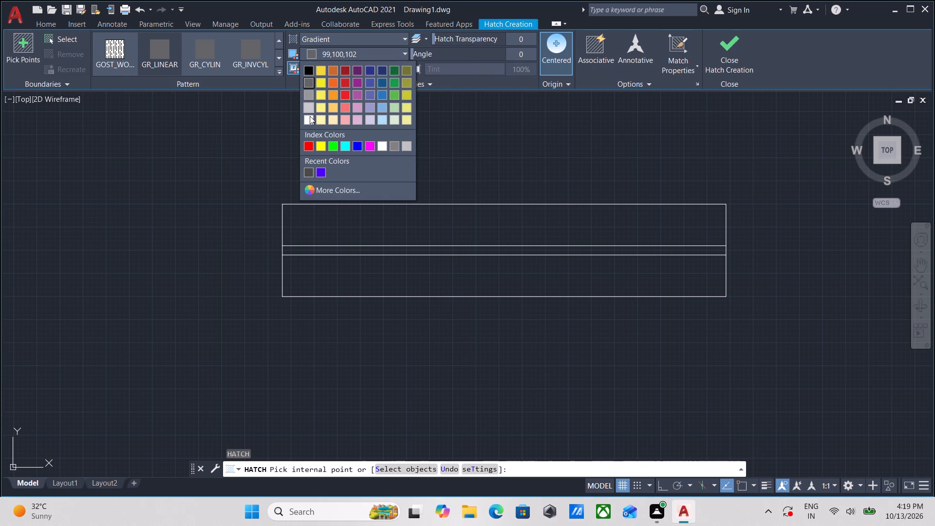
pyautogui.click(306, 120)
pyautogui.click(317, 65)
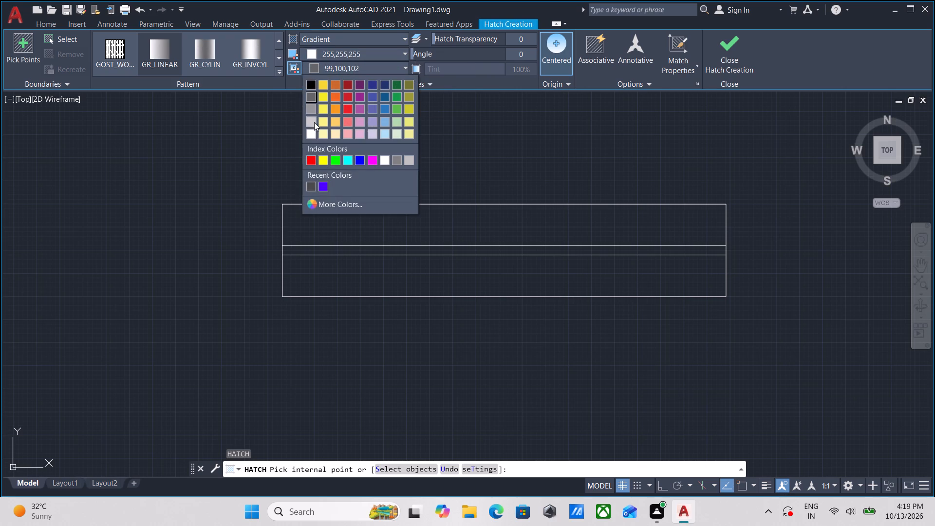
pyautogui.click(398, 156)
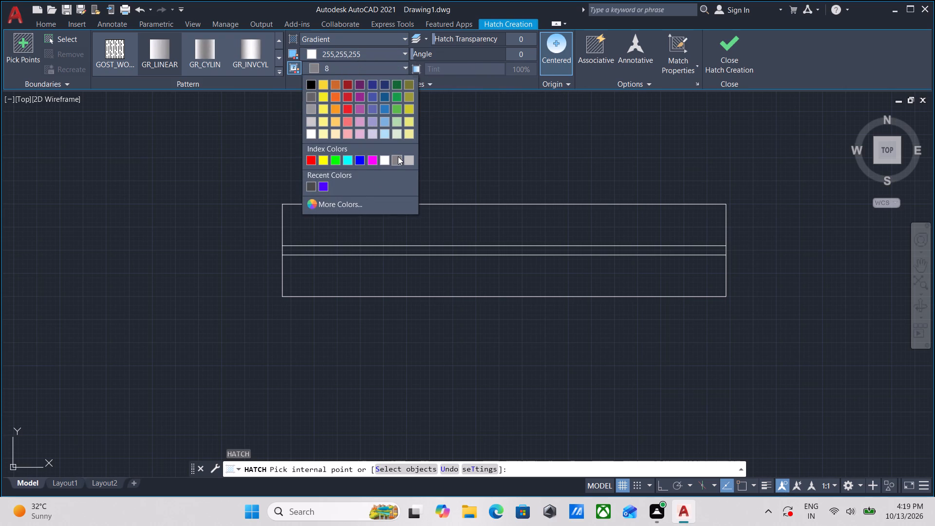
pyautogui.click(315, 67)
pyautogui.click(308, 135)
pyautogui.click(428, 229)
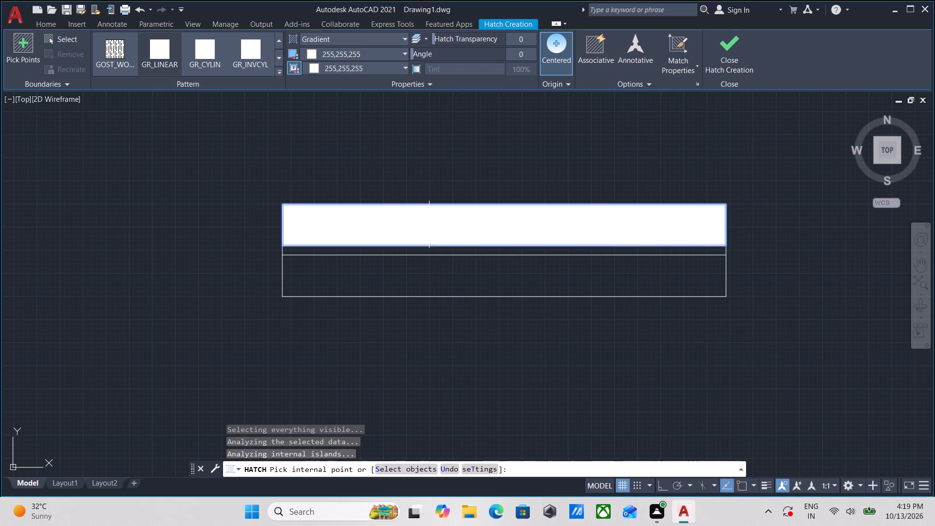
pyautogui.click(467, 276)
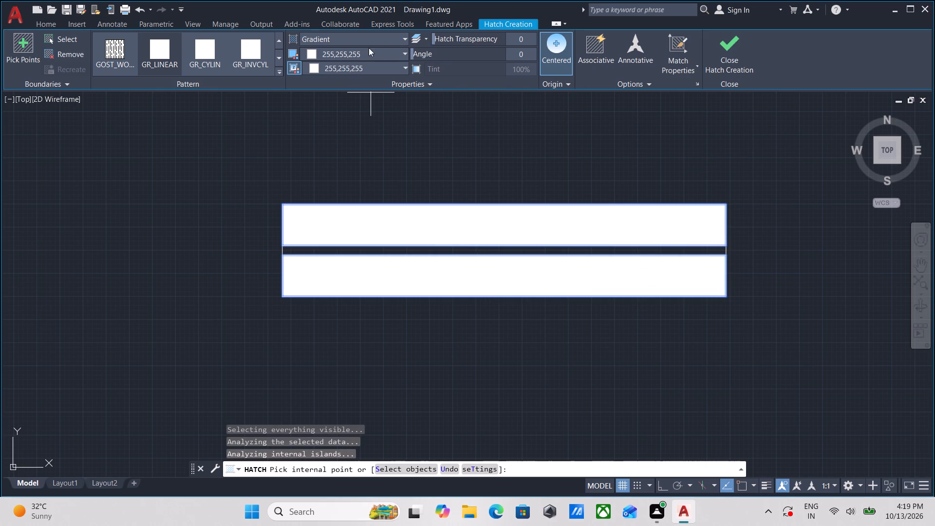
pyautogui.click(735, 48)
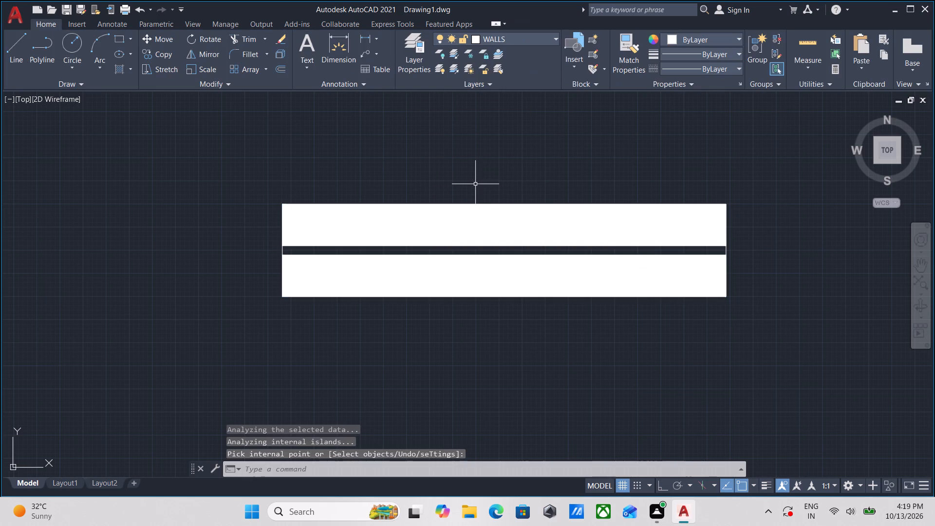
# Set the hatch type to gradient with both colours grey 99,100,102, and close the hatch without filling any area.
pyautogui.press('h')
pyautogui.press('Return')
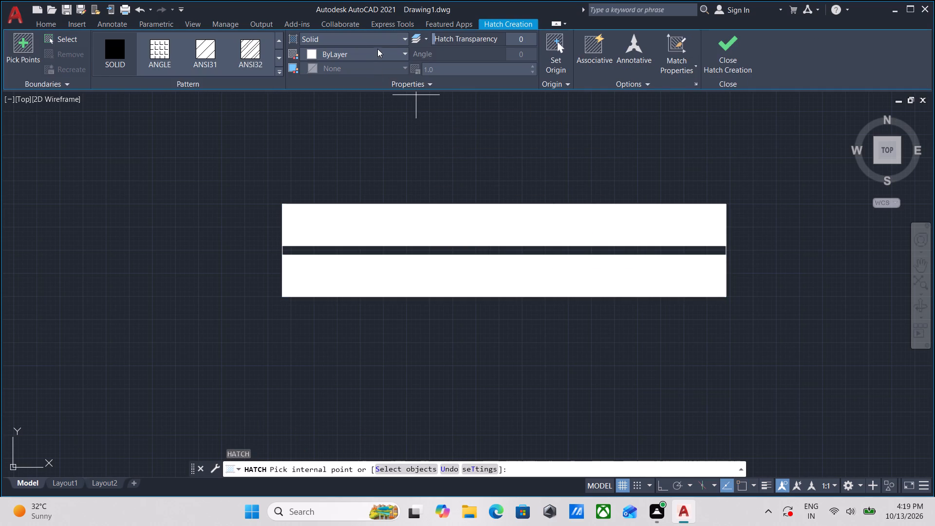
pyautogui.click(381, 37)
pyautogui.click(337, 67)
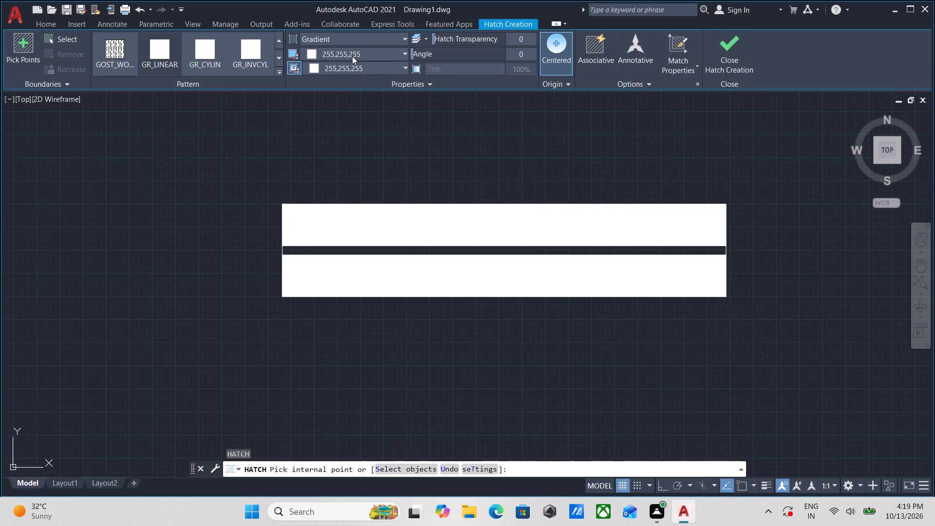
pyautogui.click(355, 54)
pyautogui.click(305, 83)
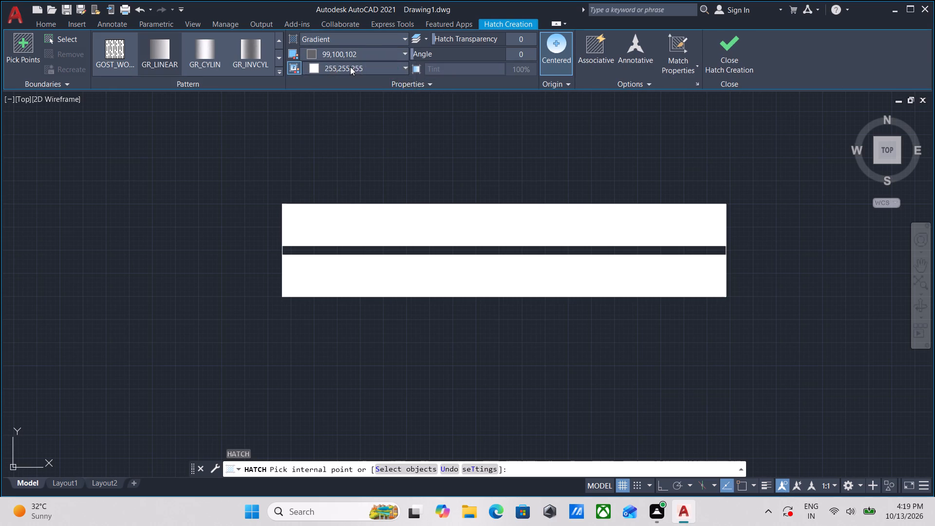
pyautogui.click(350, 67)
pyautogui.click(309, 93)
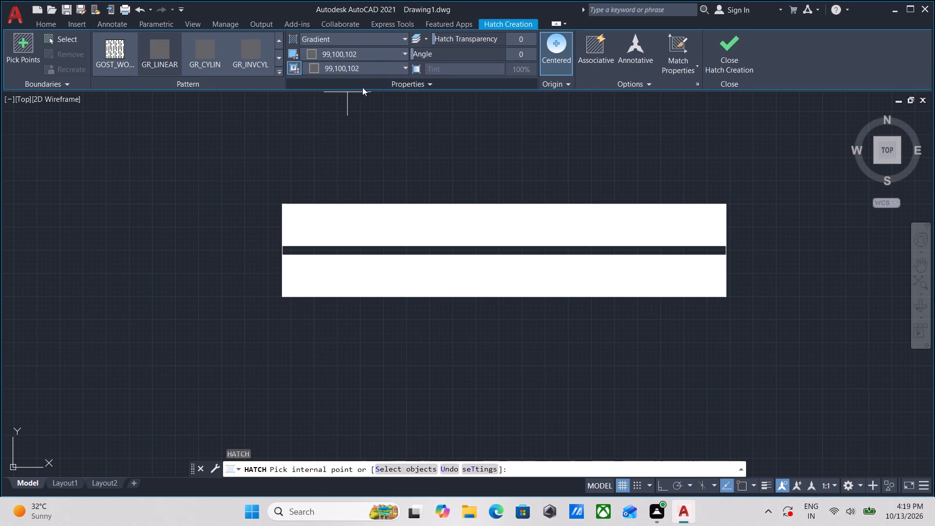
pyautogui.click(737, 50)
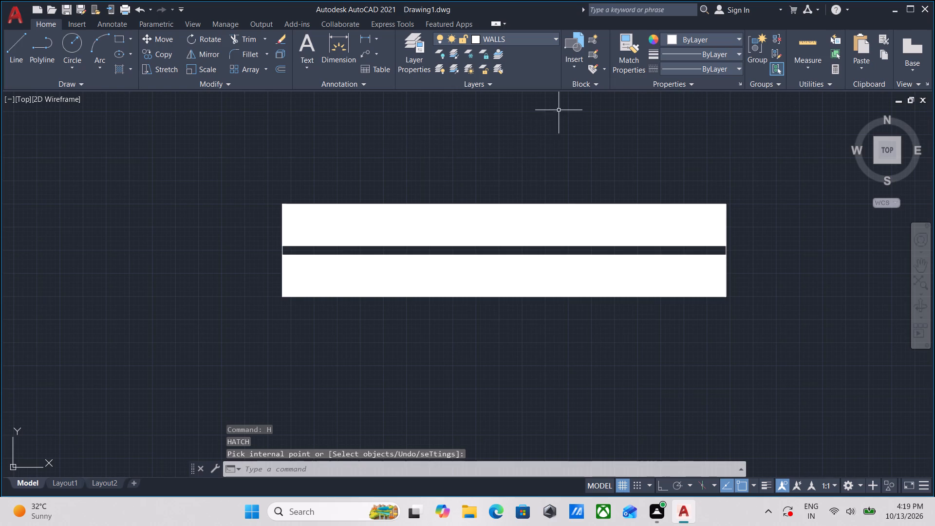
# Hatch the narrow middle strip of the window rectangle with a GR_LINEAR gradient, both colours grey 99,100,102.
pyautogui.scroll(1, 564, 104)
pyautogui.scroll(-1, 532, 154)
pyautogui.moveTo(534, 152); pyautogui.dragTo(575, 107, button='middle')
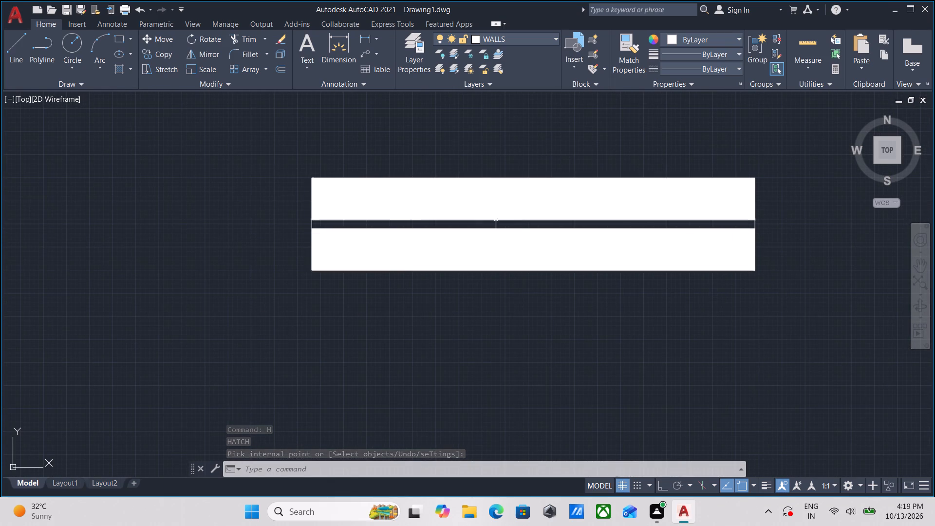
pyautogui.moveTo(369, 131); pyautogui.dragTo(393, 158, button='middle')
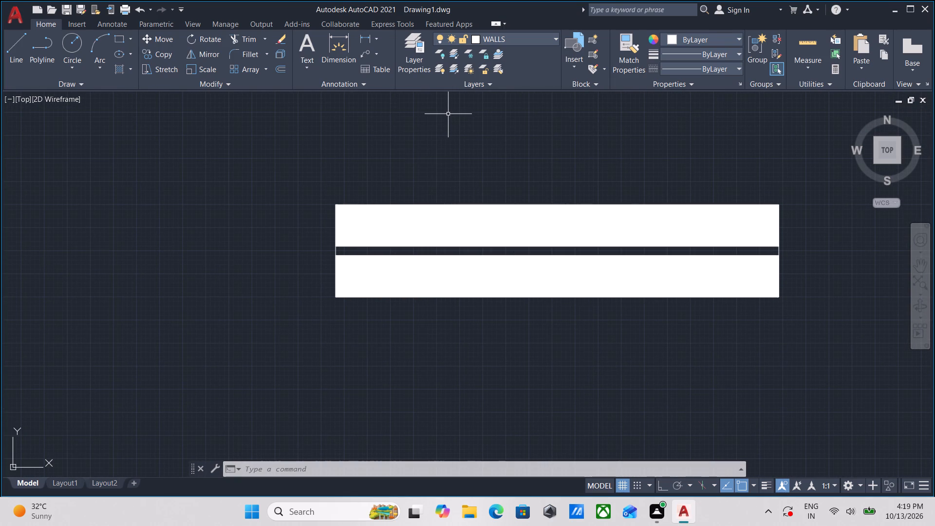
pyautogui.press('h')
pyautogui.press('Return')
pyautogui.click(345, 36)
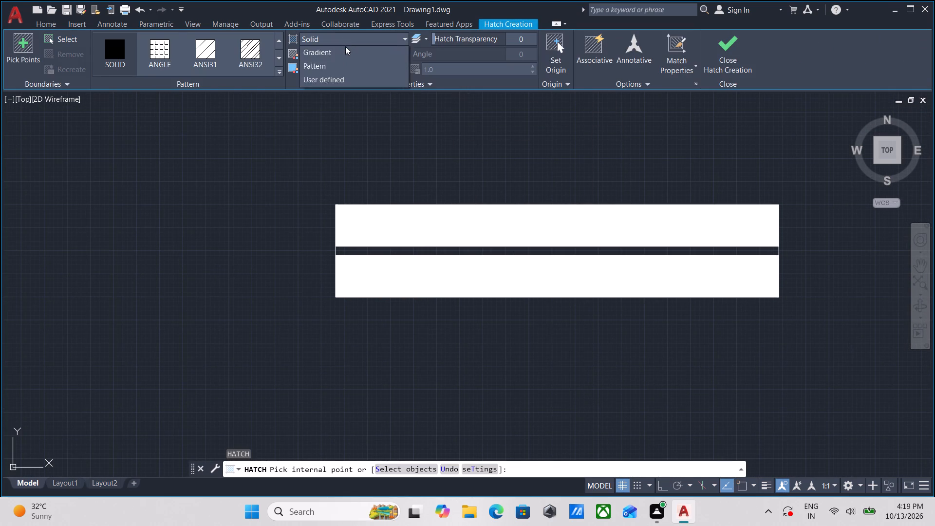
pyautogui.click(334, 69)
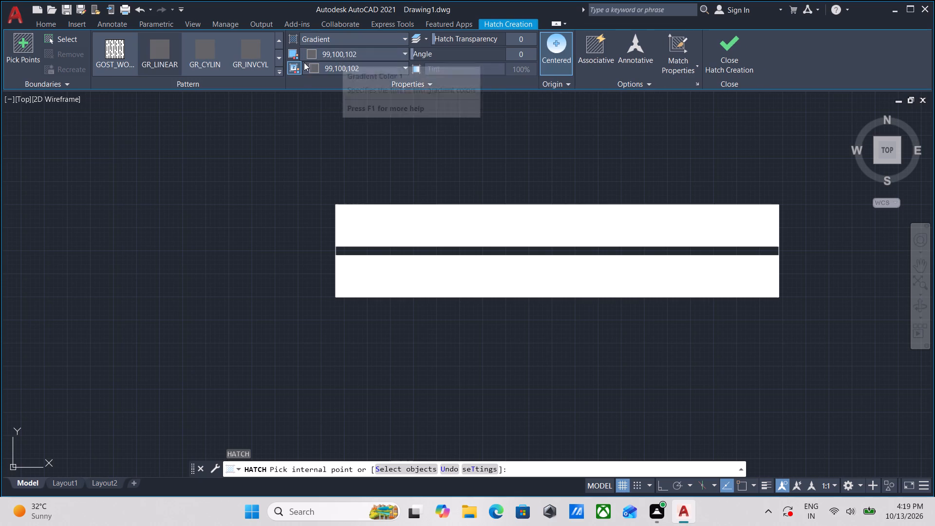
pyautogui.click(156, 57)
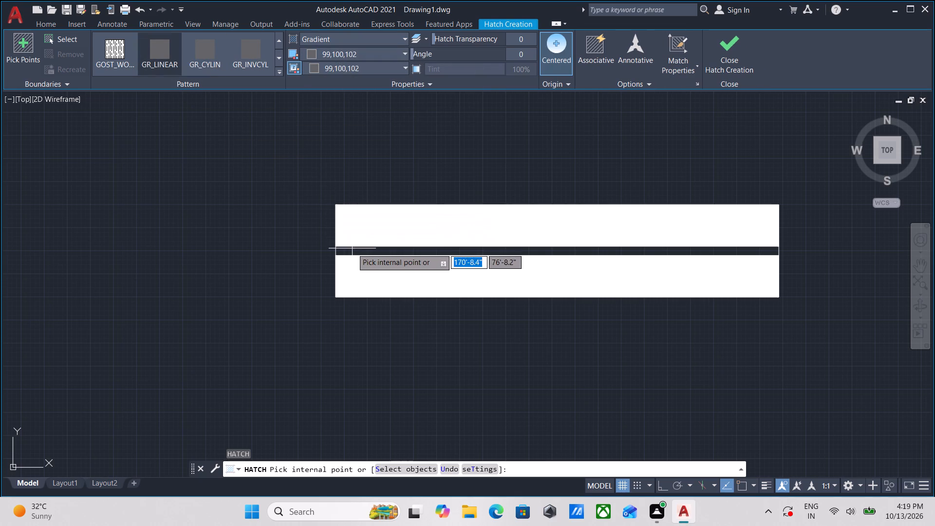
pyautogui.click(352, 248)
pyautogui.click(731, 52)
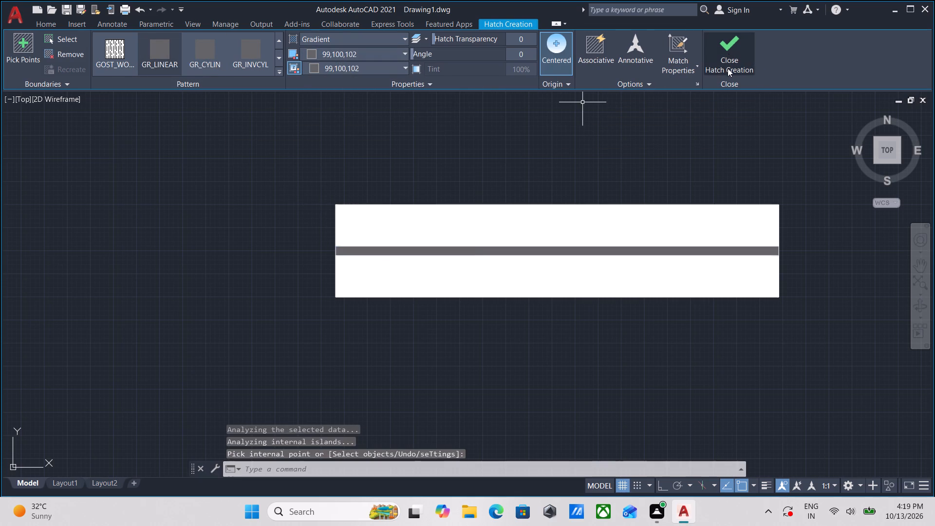
# Group the whole window symbol, including its outline, lines and three hatches, into a single unnamed group.
pyautogui.scroll(-1, 713, 135)
pyautogui.scroll(-2, 693, 176)
pyautogui.click(723, 222)
pyautogui.click(563, 141)
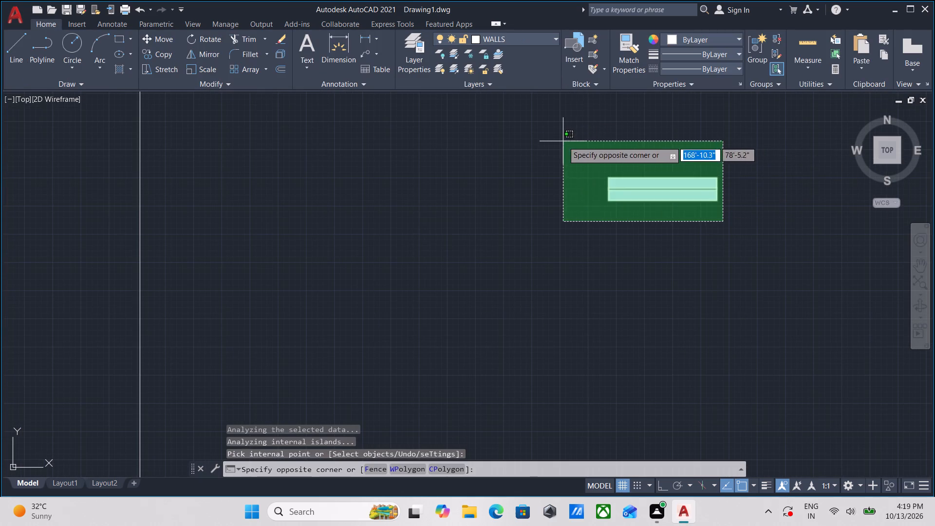
pyautogui.scroll(2, 636, 189)
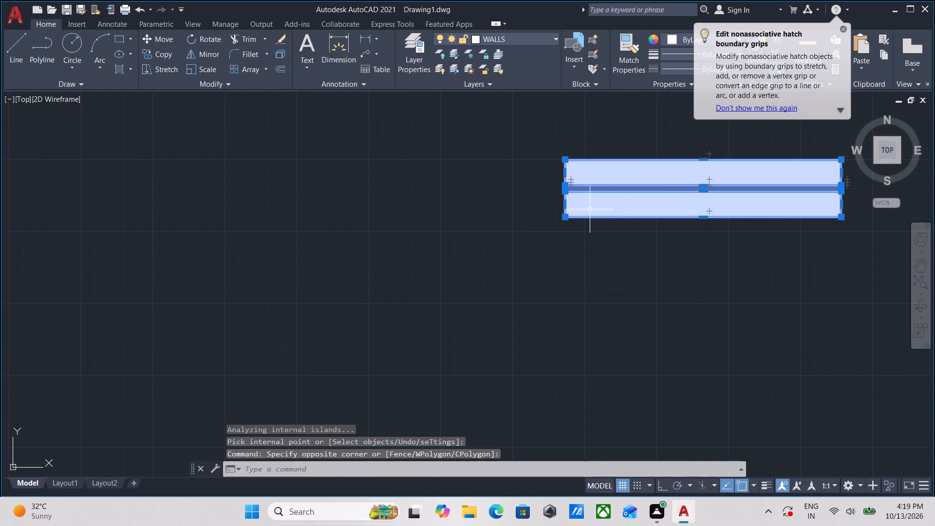
pyautogui.press('g')
pyautogui.press('Return')
# Copy the window group from its lower-left corner into the opening in the plan's top wall, snapping to the wall end's lower corner.
pyautogui.click(612, 238)
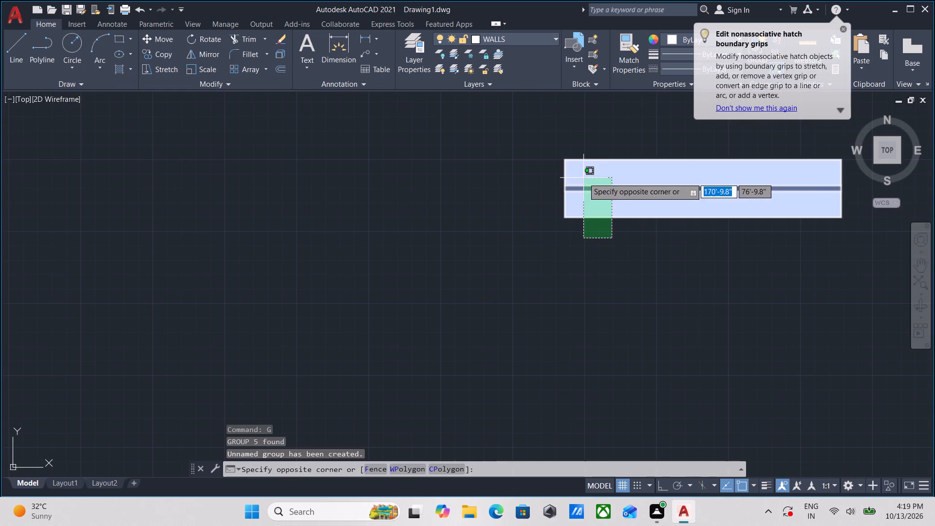
pyautogui.click(583, 178)
pyautogui.scroll(2, 583, 197)
pyautogui.moveTo(583, 197); pyautogui.dragTo(546, 232, button='middle')
pyautogui.write('CO')
pyautogui.press('Return')
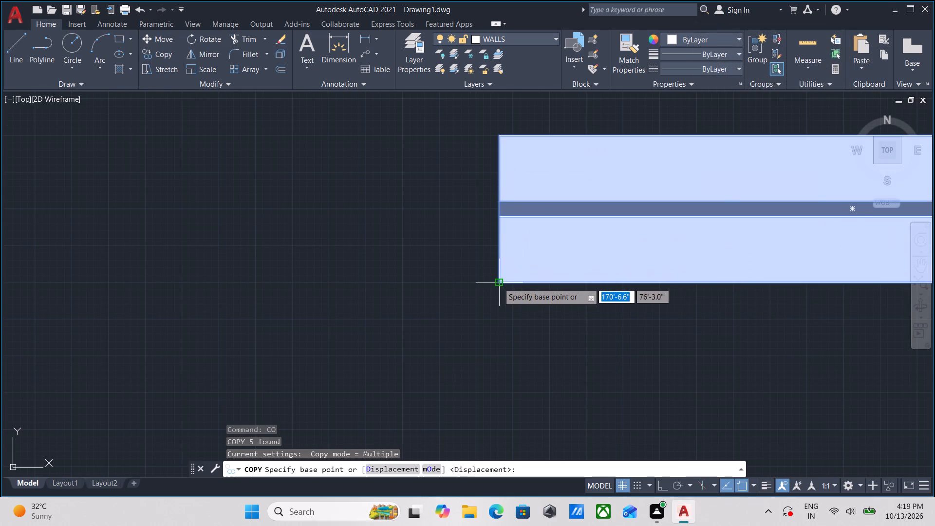
pyautogui.click(498, 283)
pyautogui.scroll(-3, 367, 222)
pyautogui.scroll(-2, 264, 184)
pyautogui.moveTo(264, 184); pyautogui.dragTo(508, 171, button='middle')
pyautogui.scroll(-3, 496, 186)
pyautogui.moveTo(478, 189); pyautogui.dragTo(617, 224, button='middle')
pyautogui.scroll(3, 405, 173)
pyautogui.moveTo(368, 169); pyautogui.dragTo(483, 204, button='middle')
pyautogui.scroll(1, 475, 205)
pyautogui.scroll(2, 413, 195)
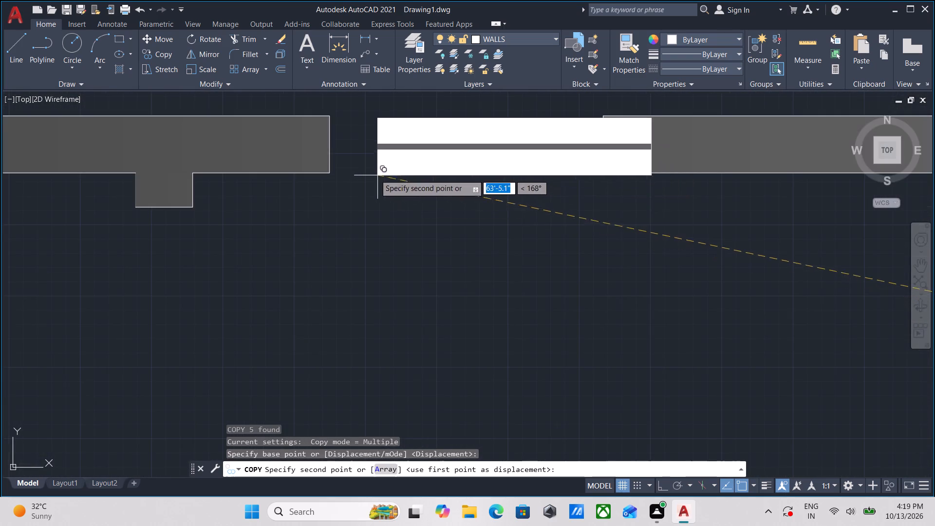
pyautogui.moveTo(375, 174); pyautogui.dragTo(514, 215, button='middle')
pyautogui.scroll(1, 508, 215)
pyautogui.click(433, 209)
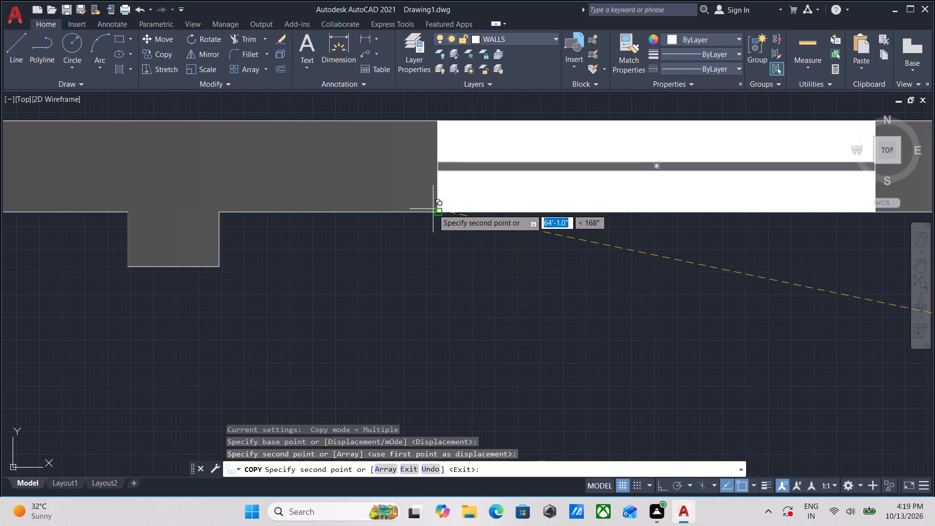
# Examine the top wall, bottom-left corner and interior walls for further window positions, and end the copy without placing another.
pyautogui.scroll(-5, 477, 194)
pyautogui.moveTo(566, 212); pyautogui.dragTo(486, 217, button='middle')
pyautogui.scroll(2, 631, 253)
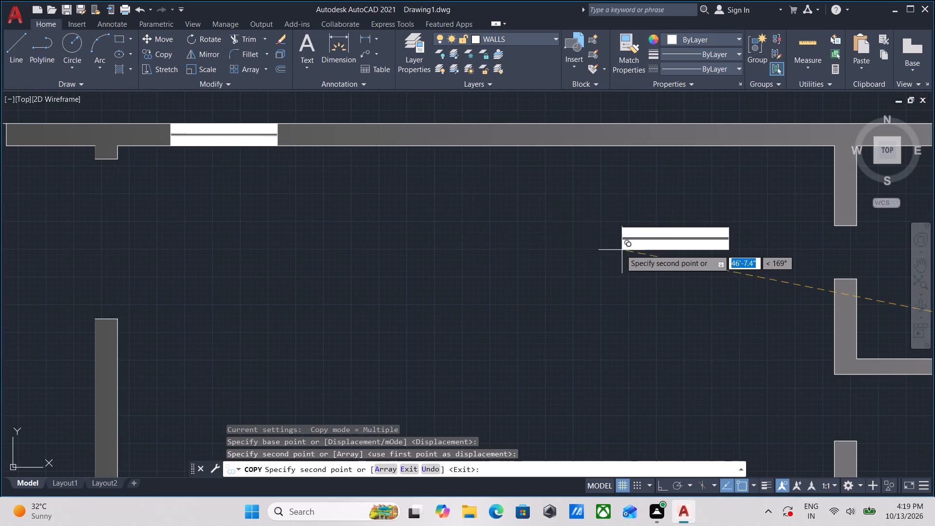
pyautogui.scroll(3, 244, 139)
pyautogui.scroll(-6, 326, 157)
pyautogui.moveTo(494, 188); pyautogui.dragTo(445, 188, button='middle')
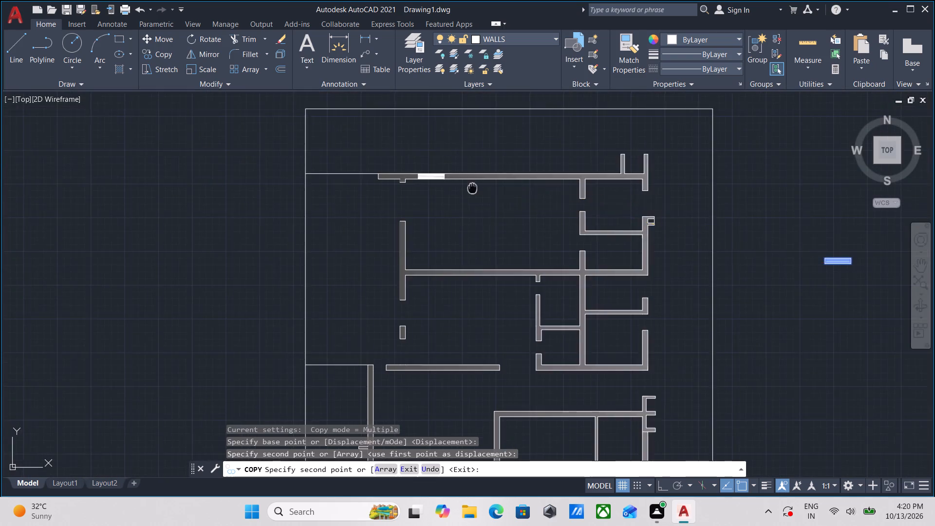
pyautogui.moveTo(445, 188); pyautogui.dragTo(374, 189, button='middle')
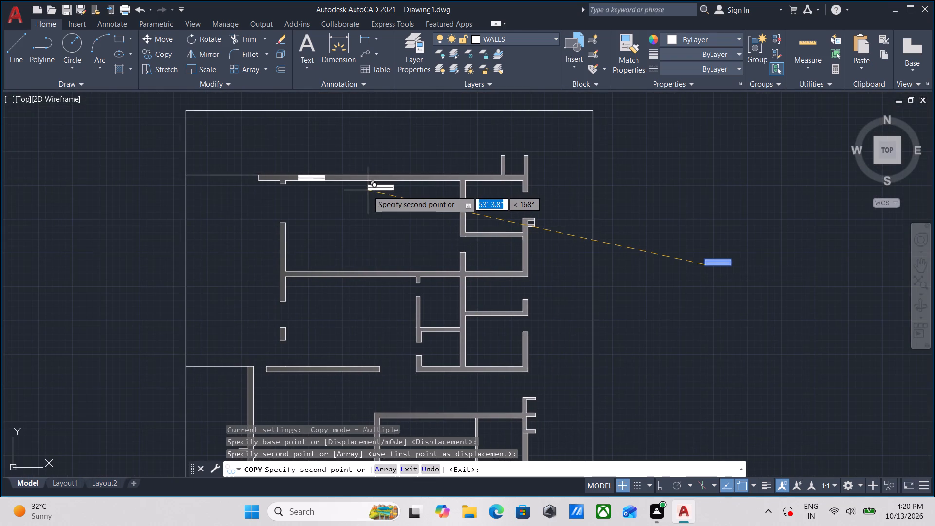
pyautogui.scroll(-1, 368, 190)
pyautogui.moveTo(368, 190); pyautogui.dragTo(376, 114, button='middle')
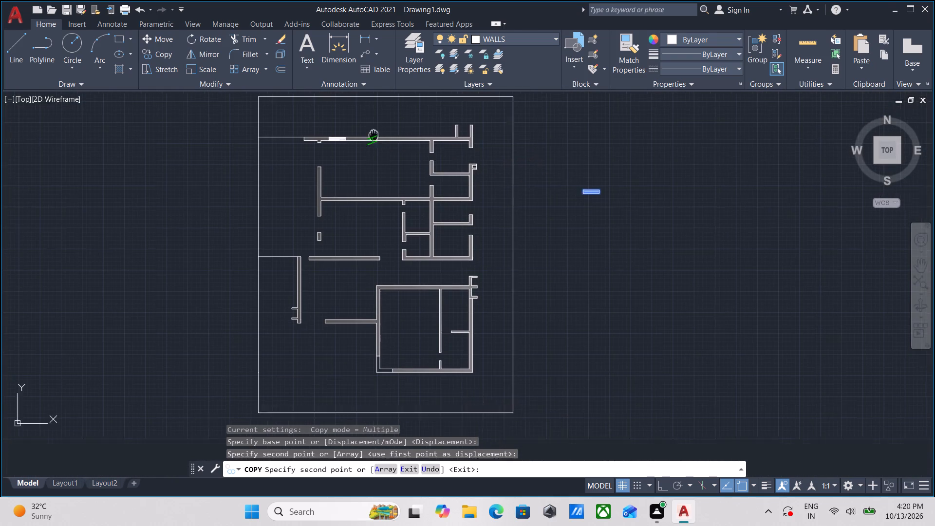
pyautogui.moveTo(376, 114); pyautogui.dragTo(396, 44, button='middle')
pyautogui.scroll(3, 430, 214)
pyautogui.scroll(-1, 425, 255)
pyautogui.moveTo(425, 255); pyautogui.dragTo(470, 159, button='middle')
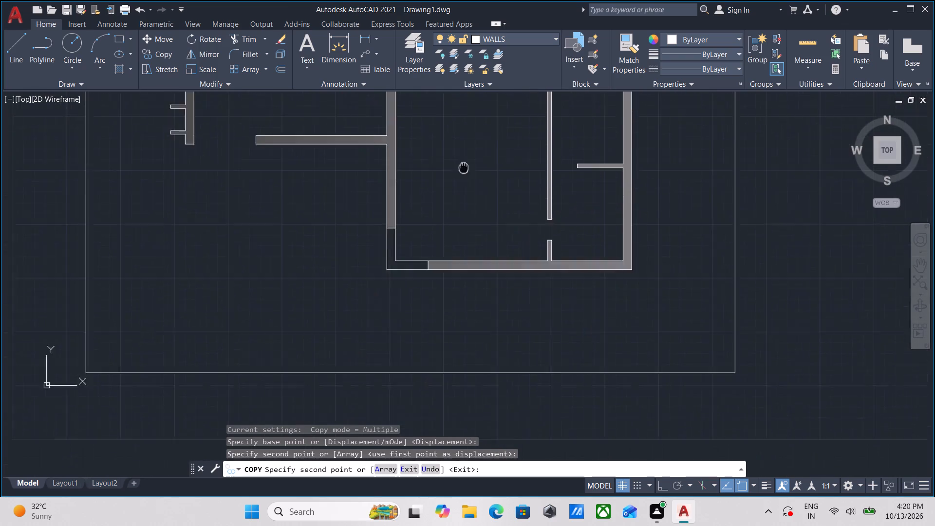
pyautogui.moveTo(470, 159); pyautogui.dragTo(484, 147, button='middle')
pyautogui.scroll(2, 406, 240)
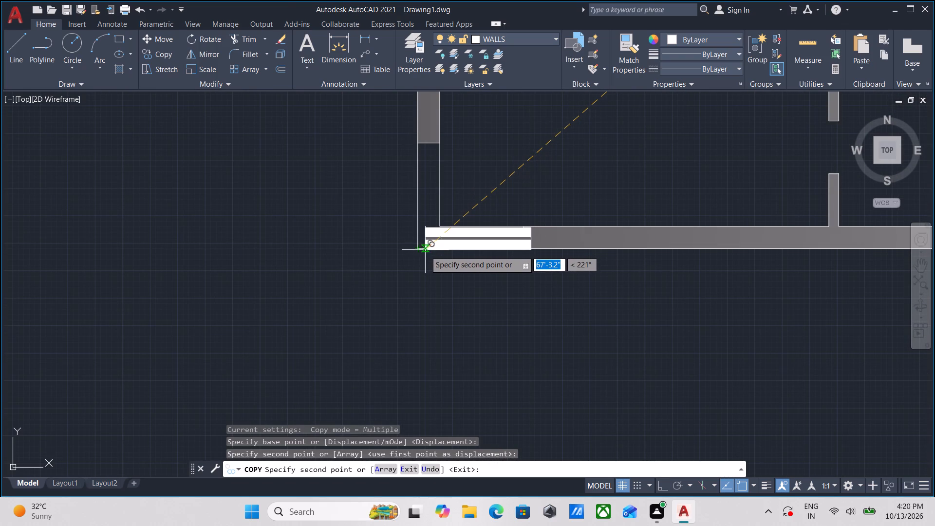
pyautogui.moveTo(433, 241); pyautogui.dragTo(451, 259, button='middle')
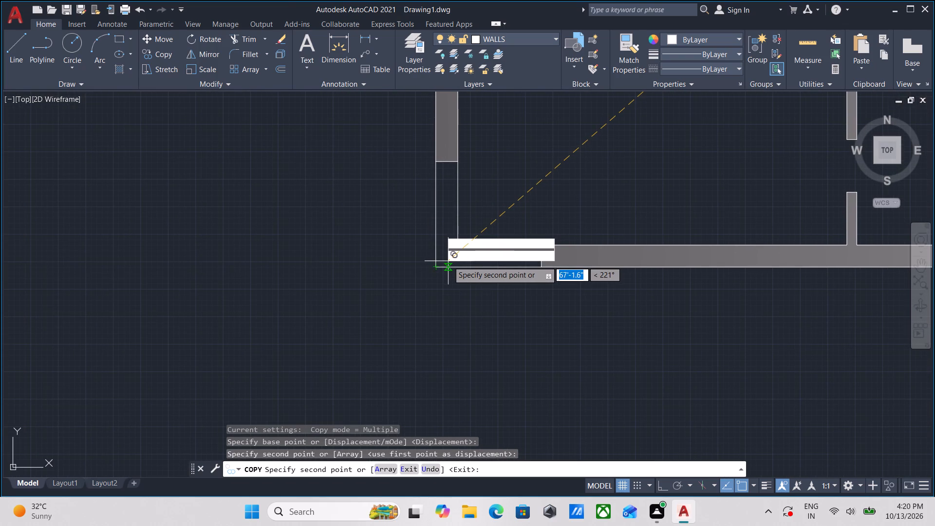
pyautogui.scroll(-2, 448, 261)
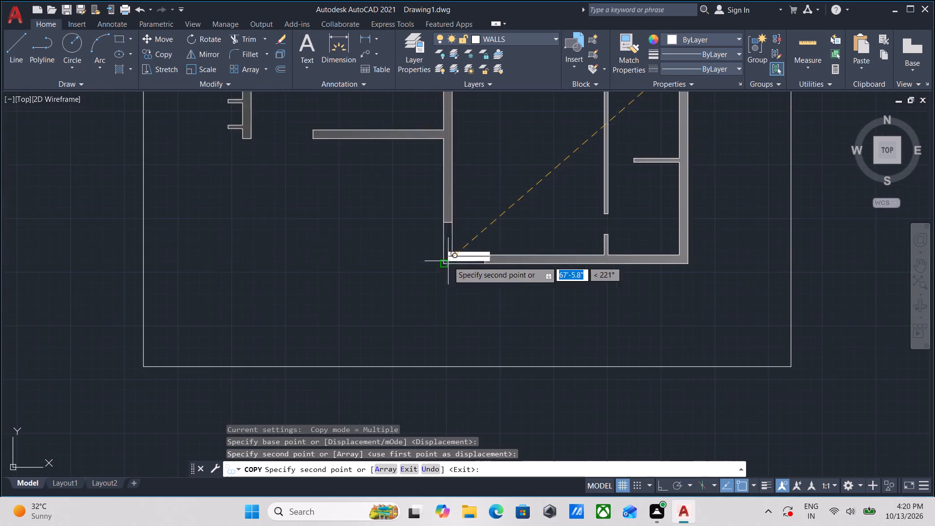
pyautogui.scroll(-1, 494, 212)
pyautogui.moveTo(494, 212); pyautogui.dragTo(481, 318, button='middle')
pyautogui.moveTo(456, 242); pyautogui.dragTo(490, 319, button='middle')
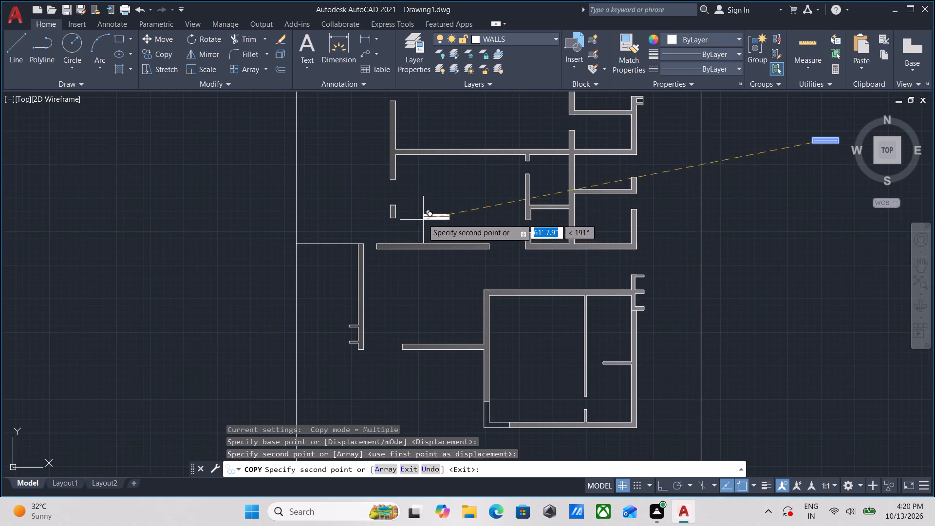
pyautogui.moveTo(423, 219); pyautogui.dragTo(428, 295, button='middle')
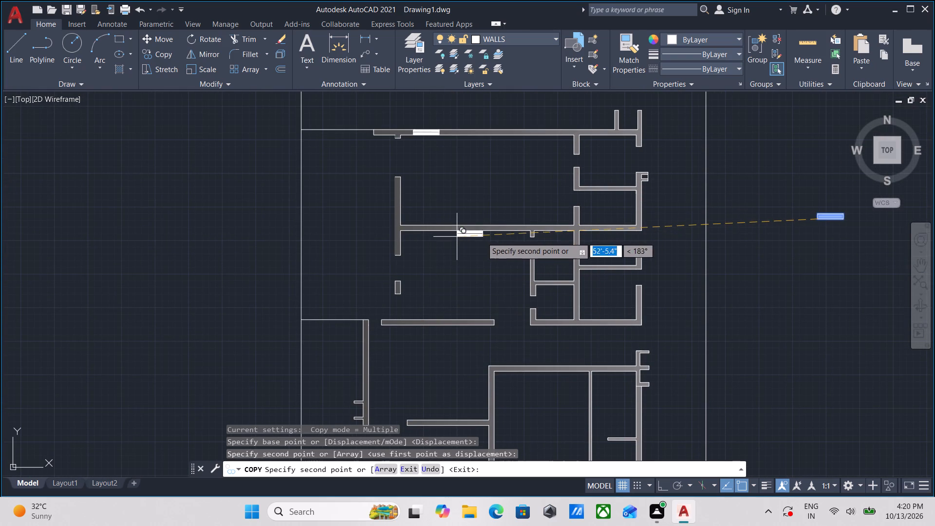
pyautogui.scroll(1, 620, 184)
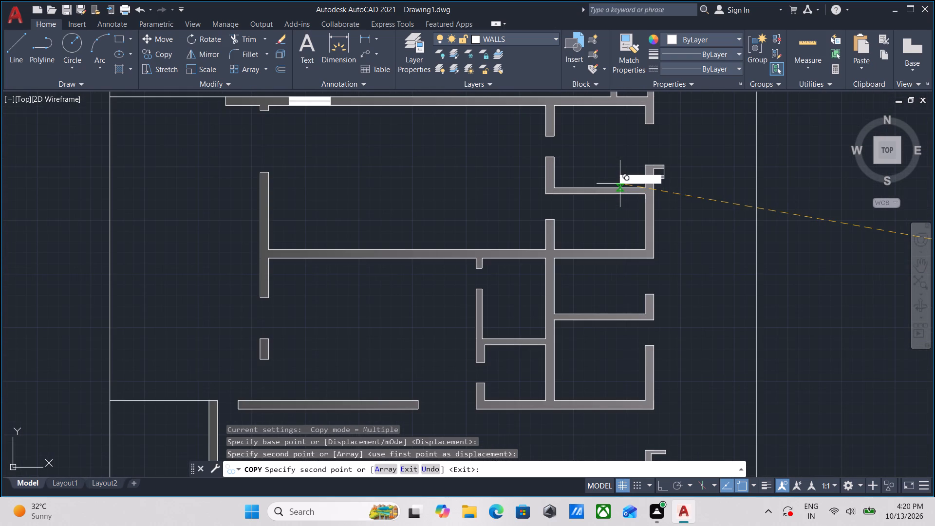
pyautogui.scroll(-1, 353, 288)
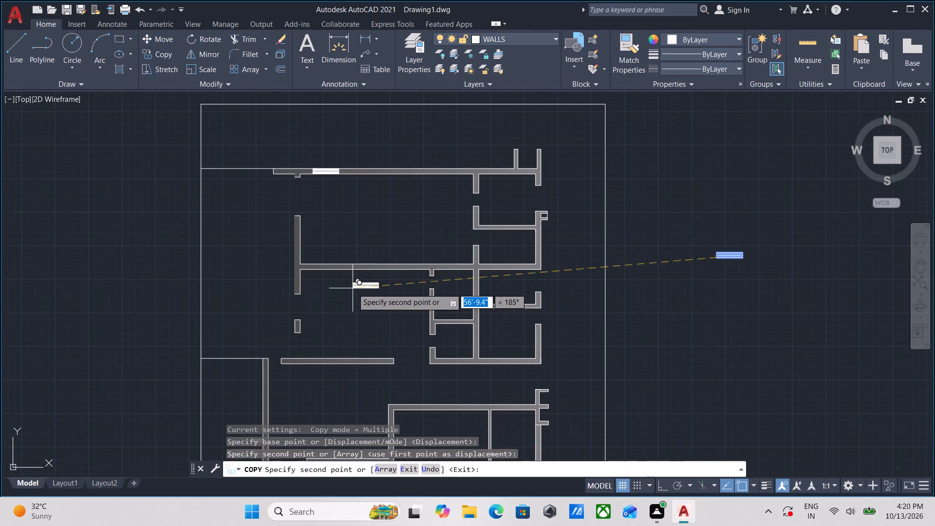
pyautogui.press('Escape')
# Rotate the original window group outside the plan to 270° about its lower-left corner, with Ortho on, so it stands vertical.
pyautogui.scroll(1, 659, 256)
pyautogui.moveTo(744, 266); pyautogui.dragTo(700, 265, button='middle')
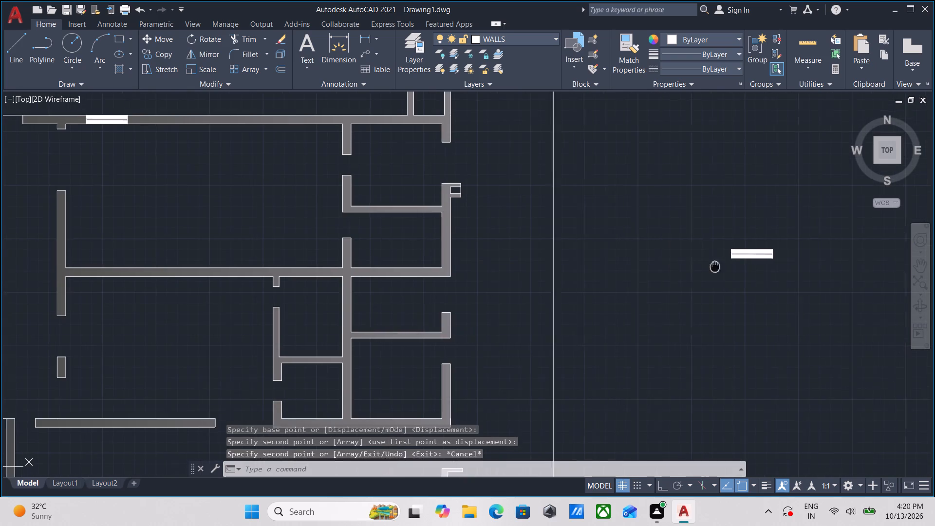
pyautogui.moveTo(700, 265); pyautogui.dragTo(673, 271, button='middle')
pyautogui.moveTo(773, 249); pyautogui.dragTo(764, 250)
pyautogui.click(648, 282)
pyautogui.scroll(2, 699, 282)
pyautogui.moveTo(699, 282); pyautogui.dragTo(679, 301, button='middle')
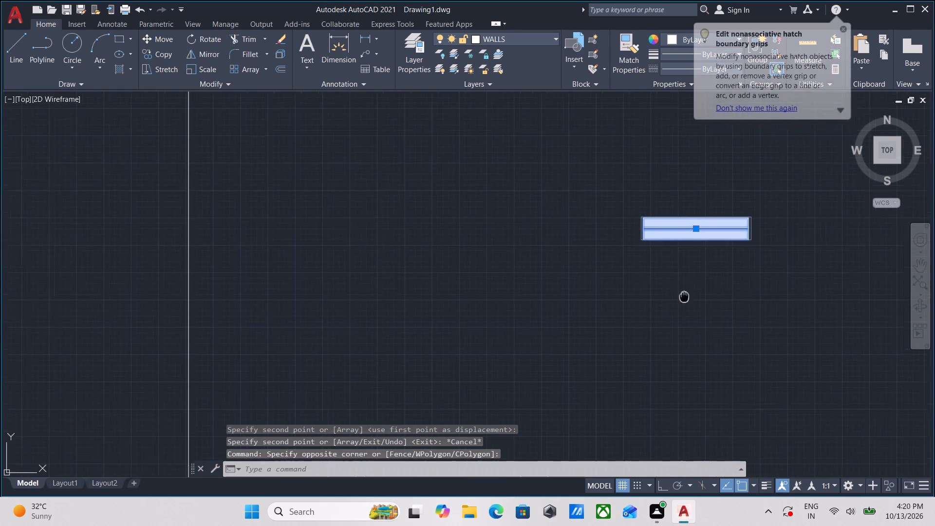
pyautogui.moveTo(679, 301); pyautogui.dragTo(676, 306, button='middle')
pyautogui.scroll(1, 676, 306)
pyautogui.write('RO')
pyautogui.press('Return')
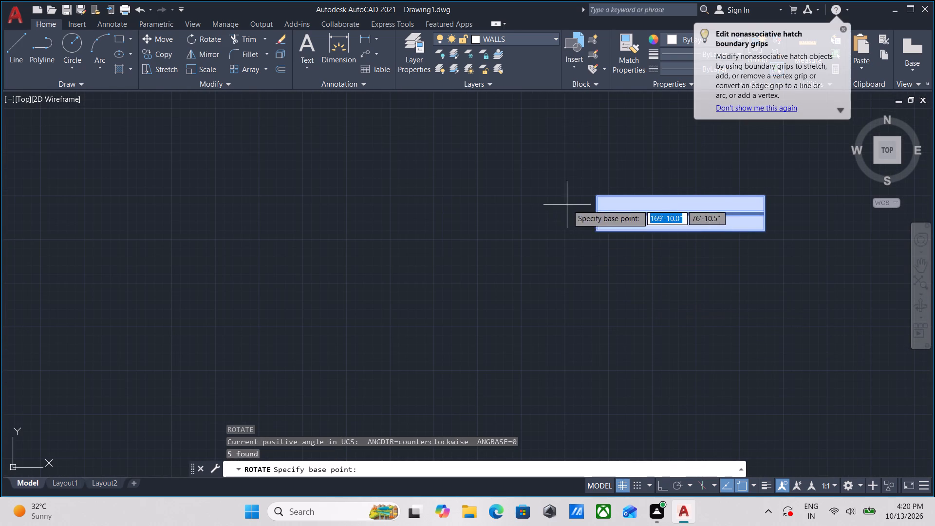
pyautogui.click(595, 231)
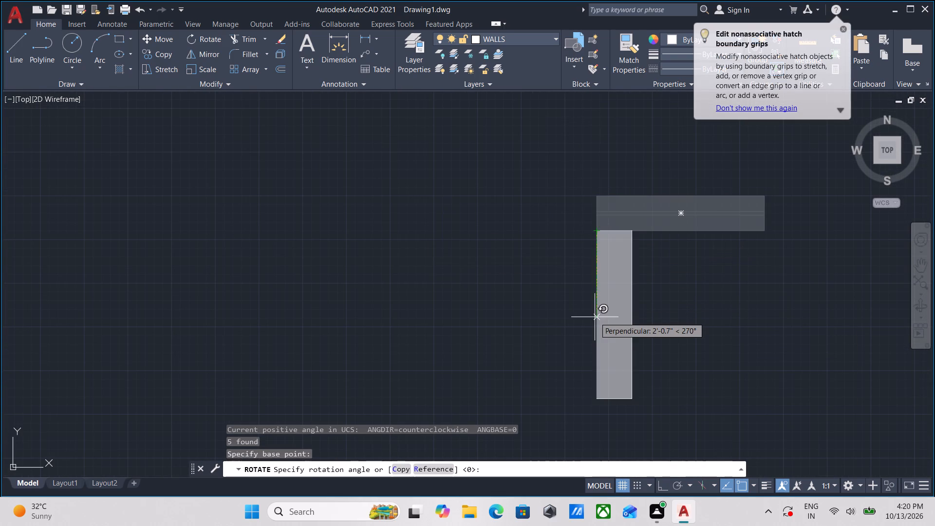
pyautogui.press('F8')
pyautogui.click(593, 342)
# Copy the vertical window group from its lower-right corner into the open space beside the small wall block, above the long horizontal wall.
pyautogui.moveTo(666, 279); pyautogui.dragTo(644, 291)
pyautogui.click(563, 320)
pyautogui.write('CO')
pyautogui.press('Return')
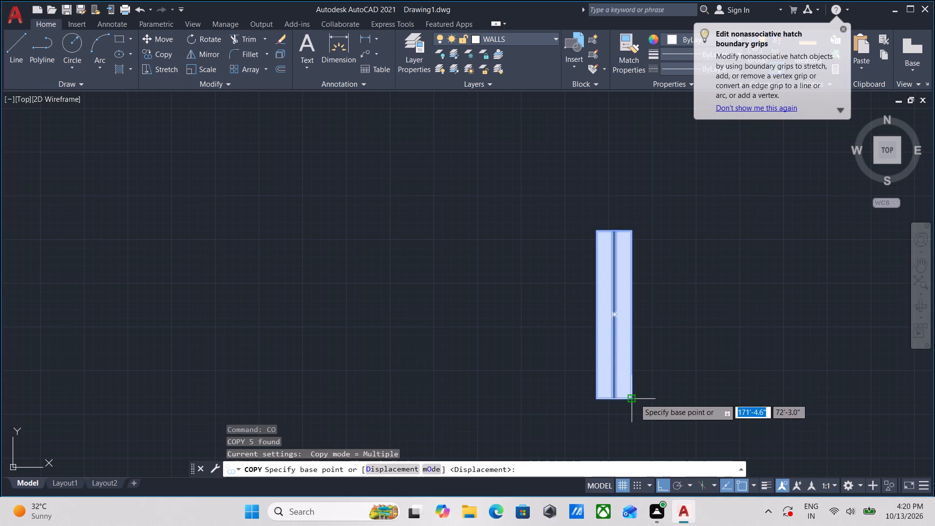
pyautogui.click(635, 398)
pyautogui.press('F8')
pyautogui.scroll(-2, 284, 261)
pyautogui.moveTo(284, 261); pyautogui.dragTo(457, 211, button='middle')
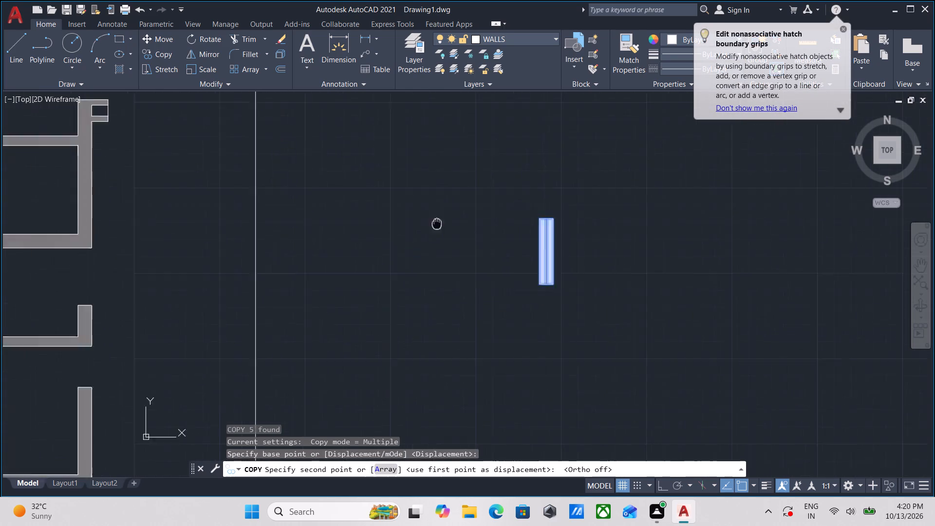
pyautogui.moveTo(457, 211); pyautogui.dragTo(472, 202, button='middle')
pyautogui.scroll(-2, 422, 224)
pyautogui.moveTo(408, 228); pyautogui.dragTo(550, 177, button='middle')
pyautogui.moveTo(234, 255); pyautogui.dragTo(358, 225, button='middle')
pyautogui.scroll(3, 310, 222)
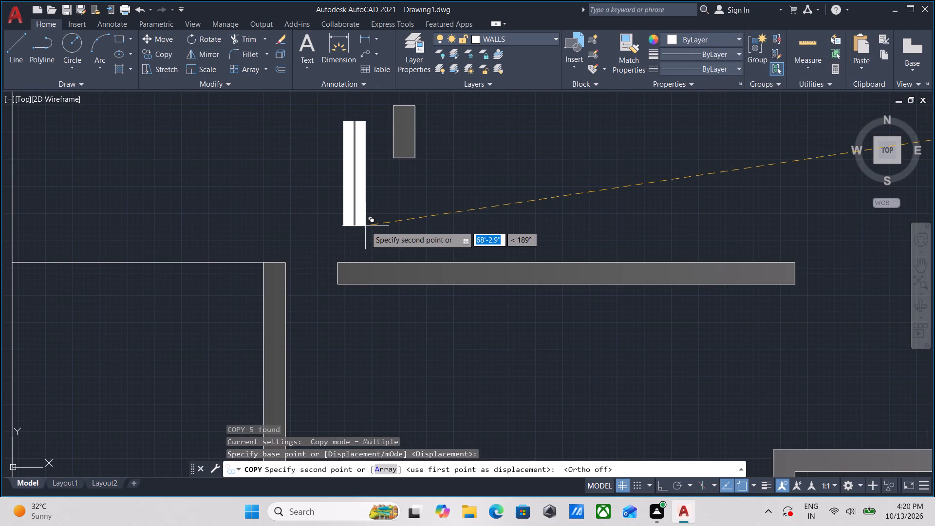
pyautogui.scroll(-1, 365, 226)
pyautogui.scroll(-1, 439, 236)
pyautogui.moveTo(440, 237); pyautogui.dragTo(445, 260, button='middle')
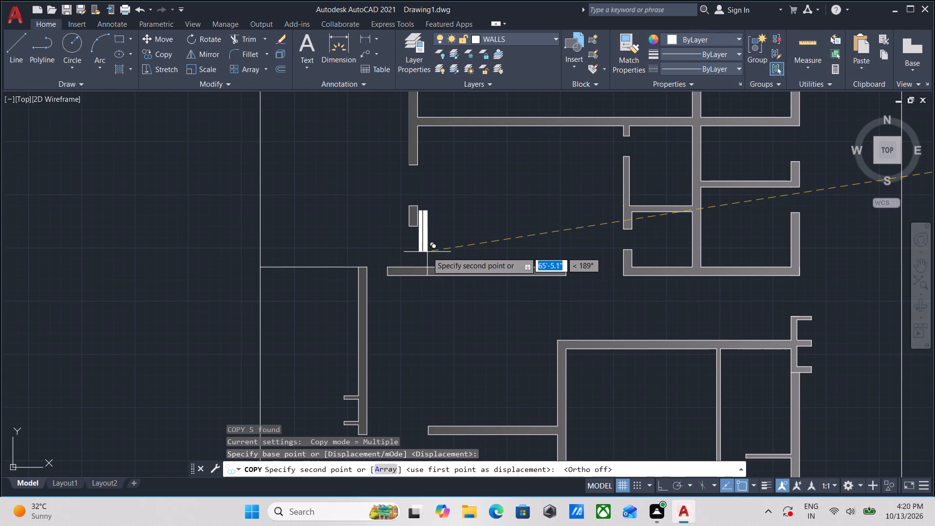
pyautogui.scroll(1, 427, 252)
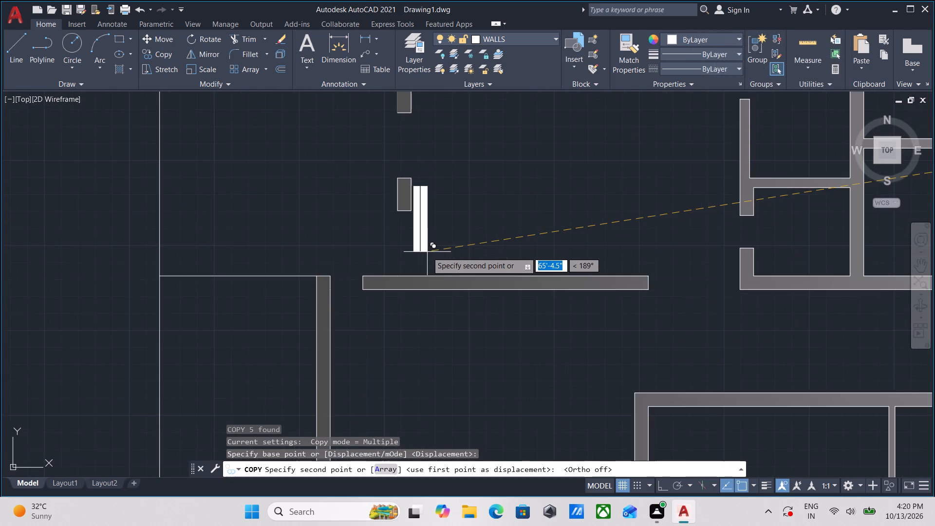
pyautogui.scroll(2, 411, 262)
pyautogui.doubleClick(479, 248)
pyautogui.press('Escape')
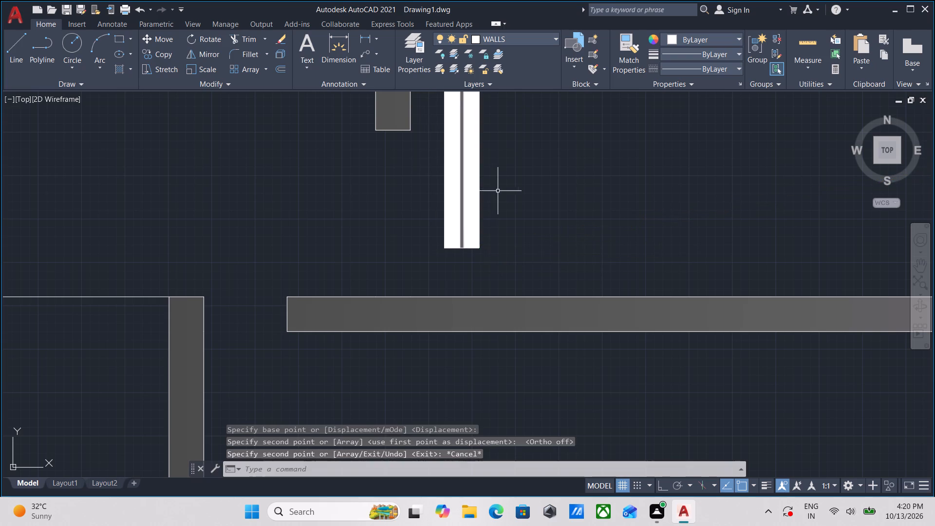
# Move the vertical window copy from its upper-left corner to the small wall block's lower-left corner, above the long horizontal wall.
pyautogui.moveTo(502, 183); pyautogui.dragTo(458, 234)
pyautogui.click(423, 246)
pyautogui.moveTo(462, 212); pyautogui.dragTo(456, 301, button='middle')
pyautogui.press('m')
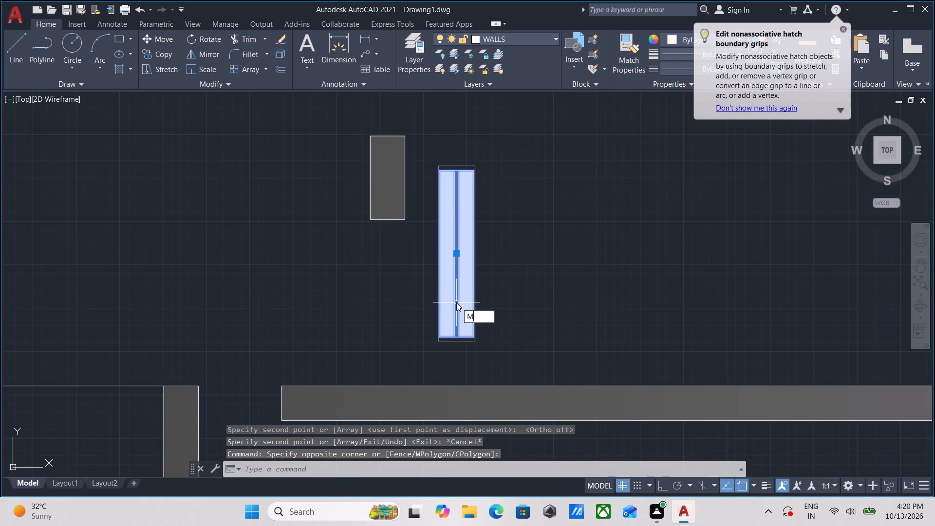
pyautogui.press('Return')
pyautogui.scroll(2, 434, 183)
pyautogui.click(448, 162)
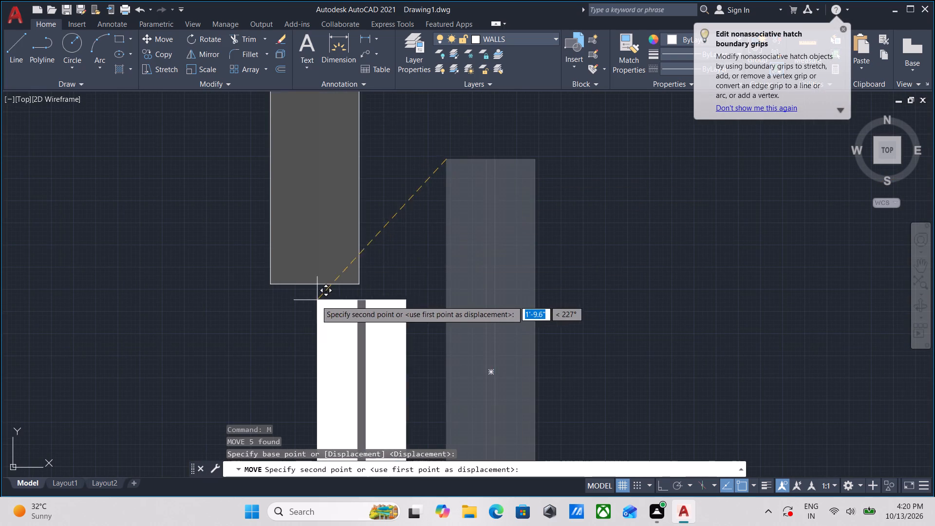
pyautogui.click(270, 287)
# Examine the plan's left wall and the rooms beside it for the next opening that needs a vertical window.
pyautogui.scroll(-3, 382, 208)
pyautogui.moveTo(387, 208); pyautogui.dragTo(405, 266, button='middle')
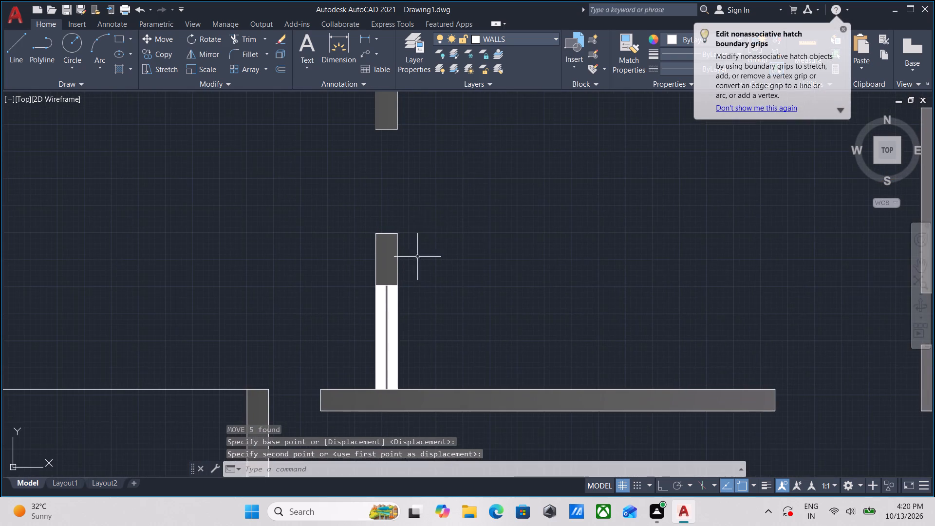
pyautogui.moveTo(431, 216); pyautogui.dragTo(442, 269, button='middle')
pyautogui.scroll(-2, 445, 273)
pyautogui.moveTo(459, 244); pyautogui.dragTo(450, 274, button='middle')
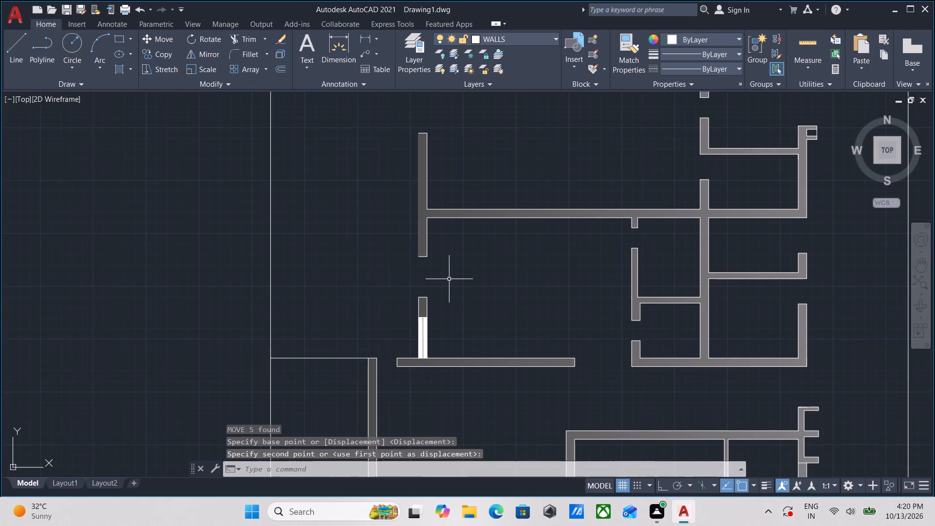
pyautogui.moveTo(449, 280); pyautogui.dragTo(453, 162, button='middle')
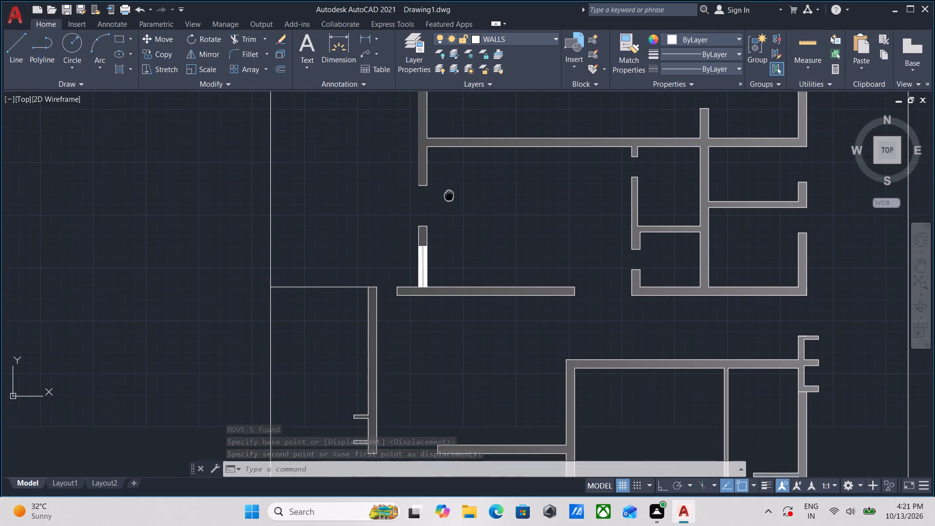
pyautogui.moveTo(453, 162); pyautogui.dragTo(462, 124, button='middle')
pyautogui.scroll(2, 418, 202)
pyautogui.moveTo(428, 181); pyautogui.dragTo(431, 320, button='middle')
pyautogui.scroll(-1, 534, 268)
pyautogui.moveTo(534, 271); pyautogui.dragTo(517, 359, button='middle')
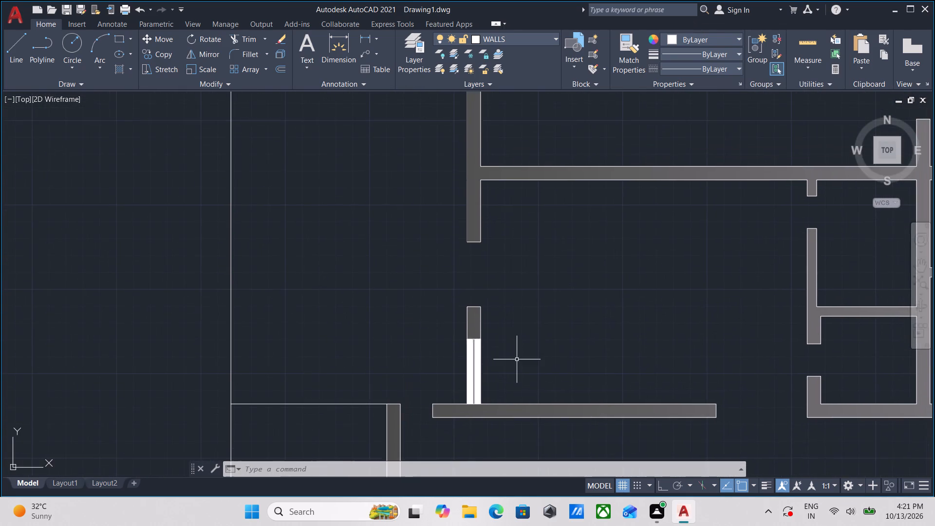
pyautogui.moveTo(517, 359); pyautogui.dragTo(529, 264, button='middle')
# Copy the vertical window from its lower-left corner to the small wall block's upper-left corner, into the opening above the block.
pyautogui.click(507, 281)
pyautogui.click(488, 278)
pyautogui.scroll(2, 488, 278)
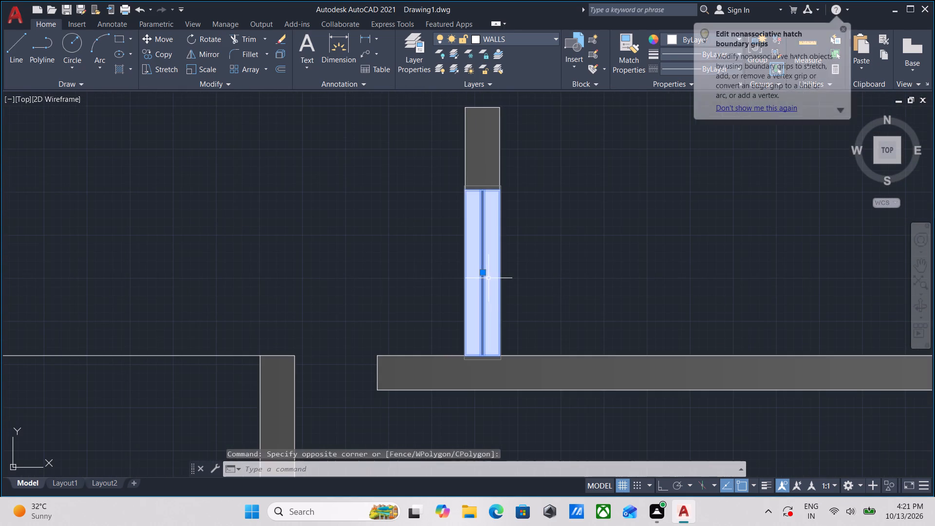
pyautogui.write('CO')
pyautogui.press('Return')
pyautogui.scroll(2, 439, 330)
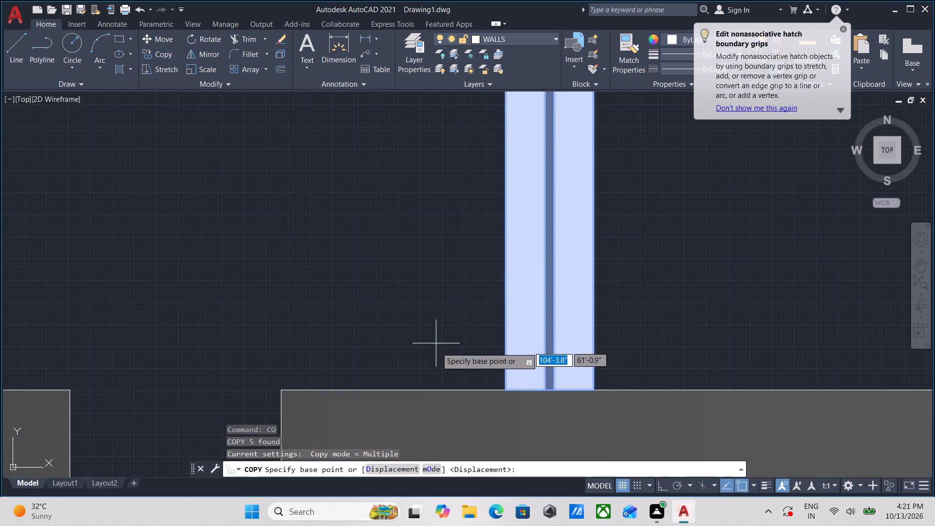
pyautogui.moveTo(479, 376); pyautogui.dragTo(487, 328, button='middle')
pyautogui.click(512, 345)
pyautogui.moveTo(498, 209); pyautogui.dragTo(511, 408, button='middle')
pyautogui.moveTo(540, 217); pyautogui.dragTo(556, 428, button='middle')
pyautogui.moveTo(553, 208); pyautogui.dragTo(568, 339, button='middle')
pyautogui.scroll(-1, 553, 208)
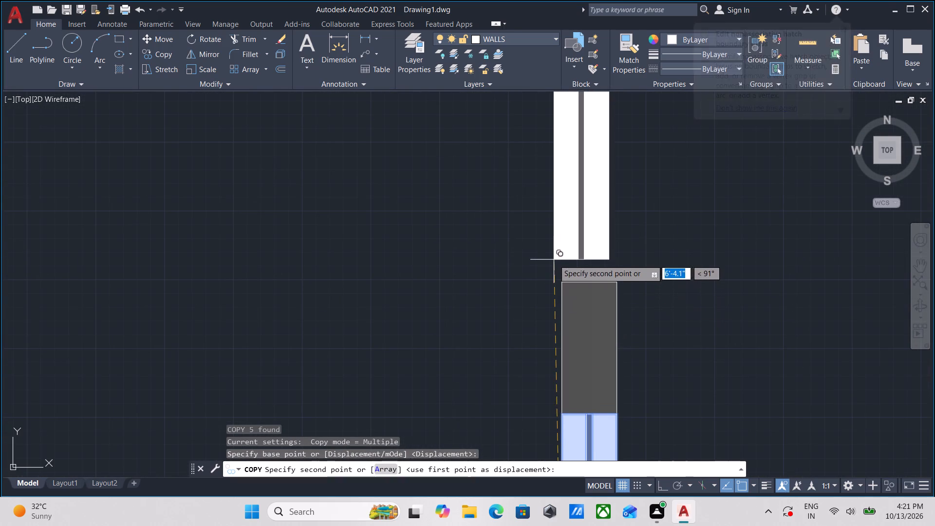
pyautogui.click(563, 281)
# Examine the whole plan for further vertical window openings, and end the copy without placing another window.
pyautogui.scroll(-2, 608, 222)
pyautogui.moveTo(608, 225); pyautogui.dragTo(588, 311, button='middle')
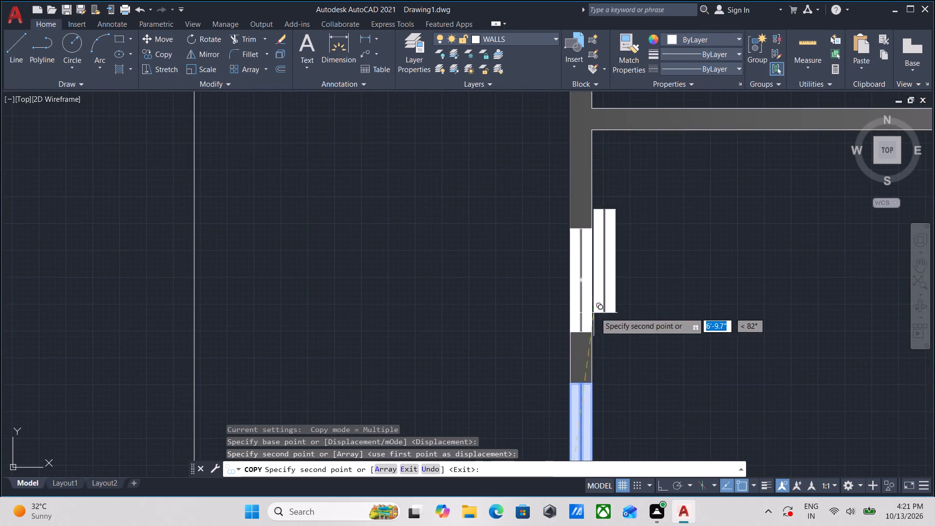
pyautogui.scroll(1, 620, 280)
pyautogui.scroll(-4, 625, 263)
pyautogui.moveTo(625, 263); pyautogui.dragTo(535, 299, button='middle')
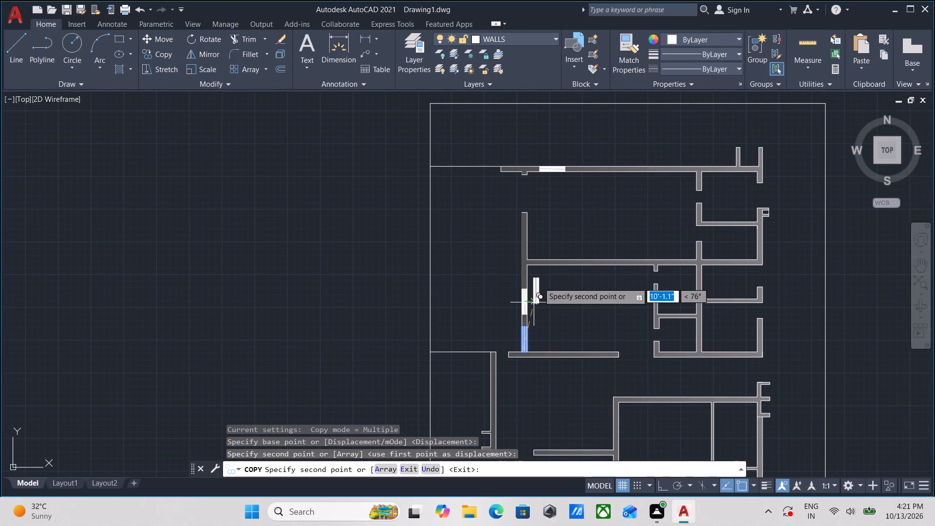
pyautogui.scroll(3, 538, 217)
pyautogui.scroll(-4, 536, 215)
pyautogui.moveTo(554, 221); pyautogui.dragTo(465, 239, button='middle')
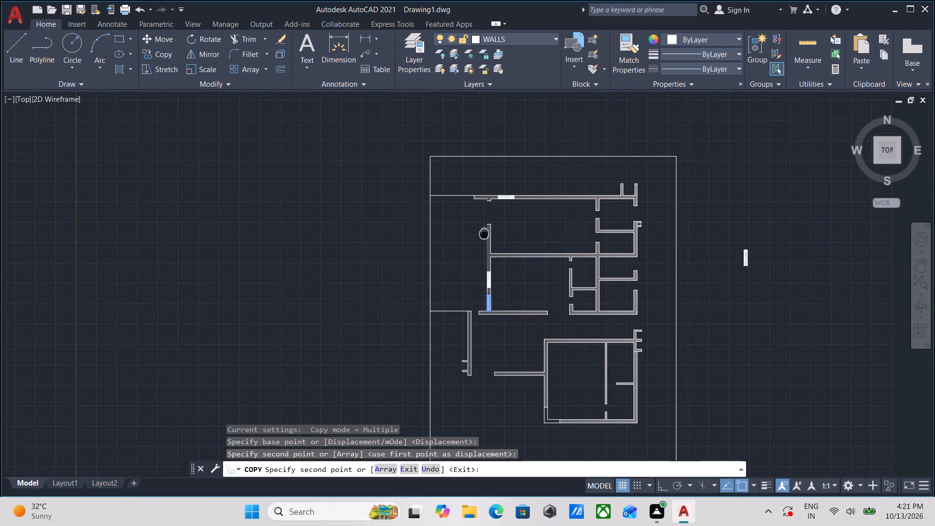
pyautogui.moveTo(465, 239); pyautogui.dragTo(444, 248, button='middle')
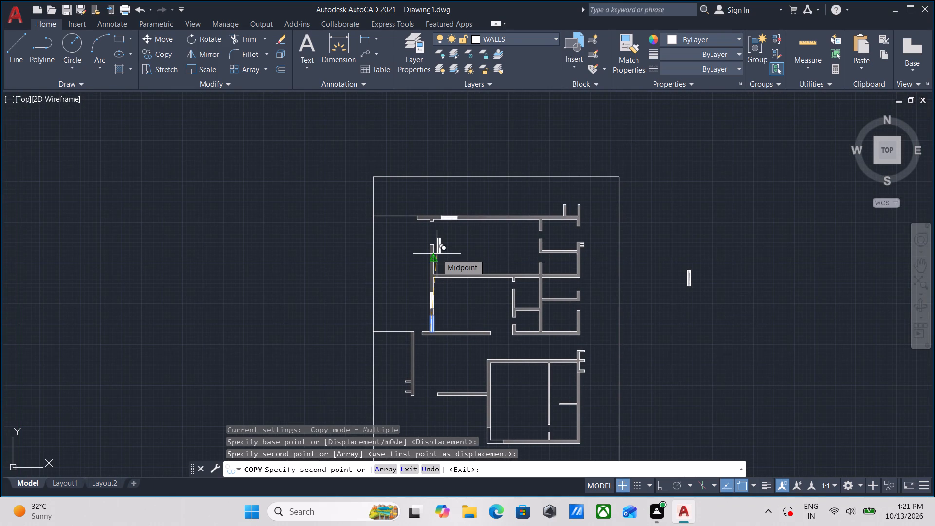
pyautogui.scroll(-1, 437, 254)
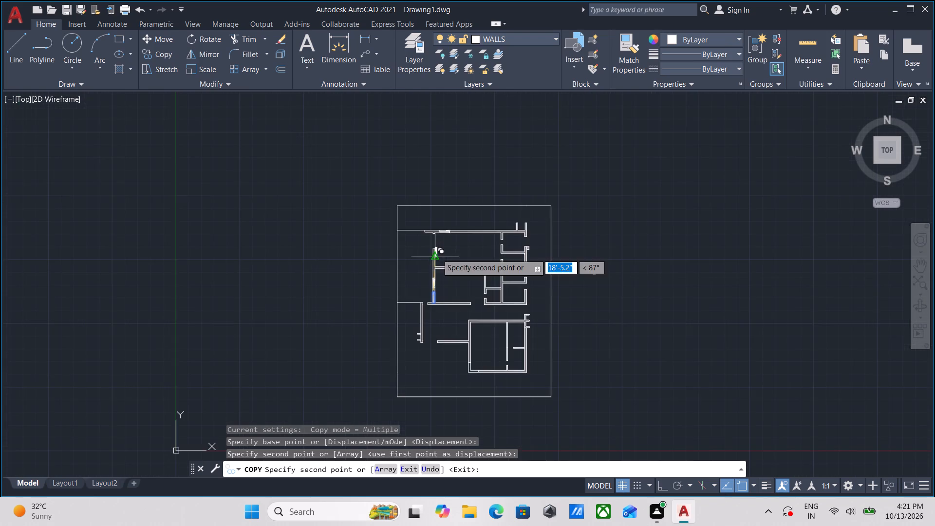
pyautogui.scroll(3, 426, 272)
pyautogui.moveTo(489, 292); pyautogui.dragTo(451, 250, button='middle')
pyautogui.scroll(2, 417, 265)
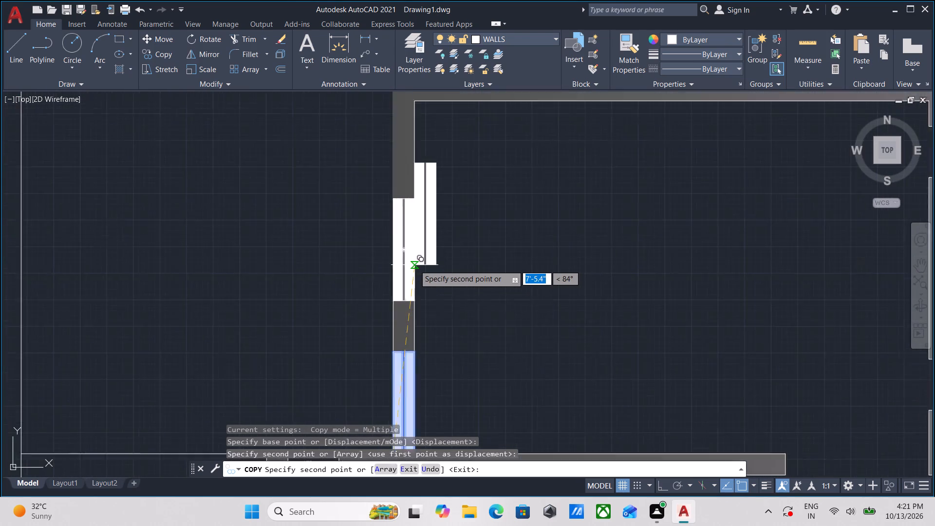
pyautogui.scroll(2, 414, 265)
pyautogui.scroll(-4, 414, 265)
pyautogui.moveTo(520, 281); pyautogui.dragTo(462, 250, button='middle')
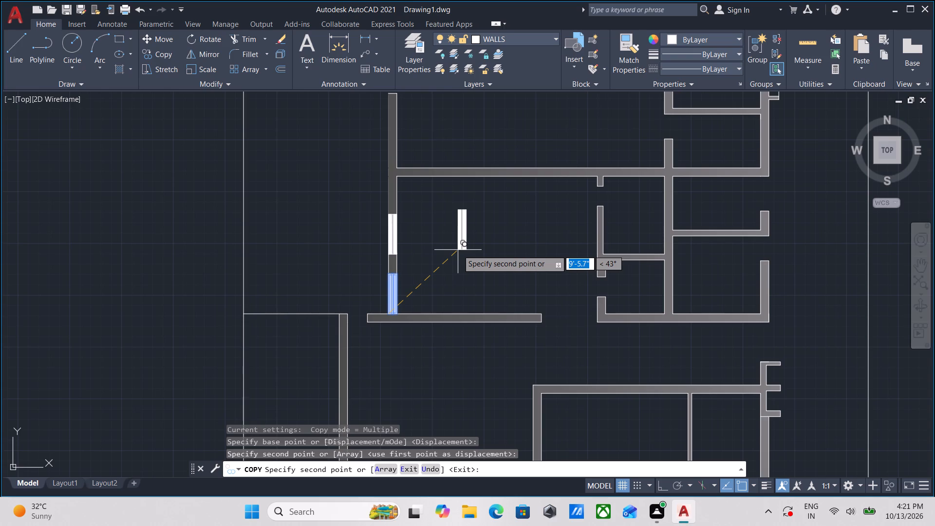
pyautogui.moveTo(477, 250); pyautogui.dragTo(372, 220, button='middle')
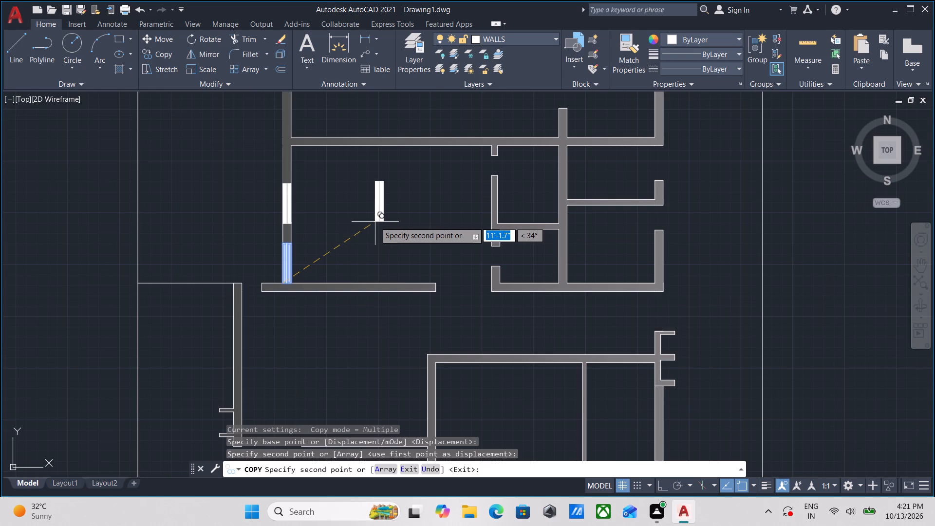
pyautogui.scroll(-1, 381, 224)
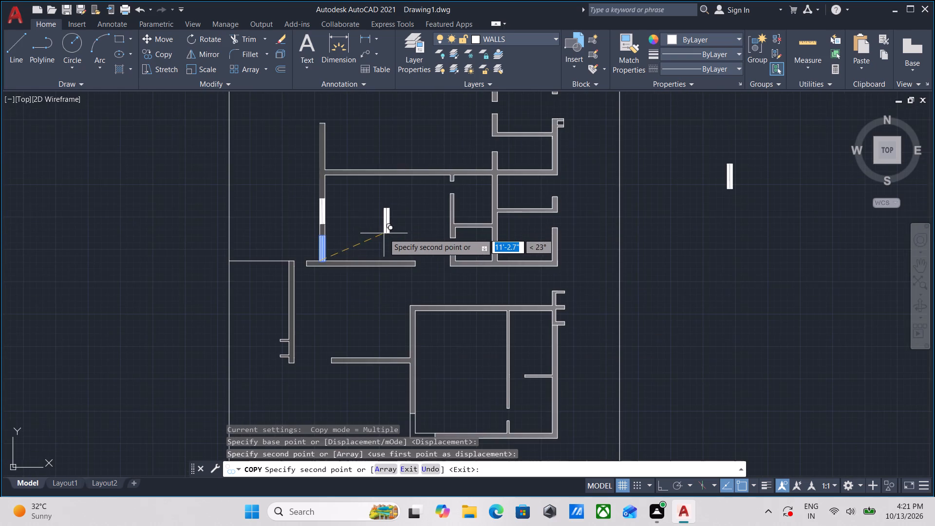
pyautogui.moveTo(384, 233); pyautogui.dragTo(394, 204, button='middle')
pyautogui.moveTo(372, 201); pyautogui.dragTo(391, 298, button='middle')
pyautogui.scroll(3, 354, 285)
pyautogui.press('Escape')
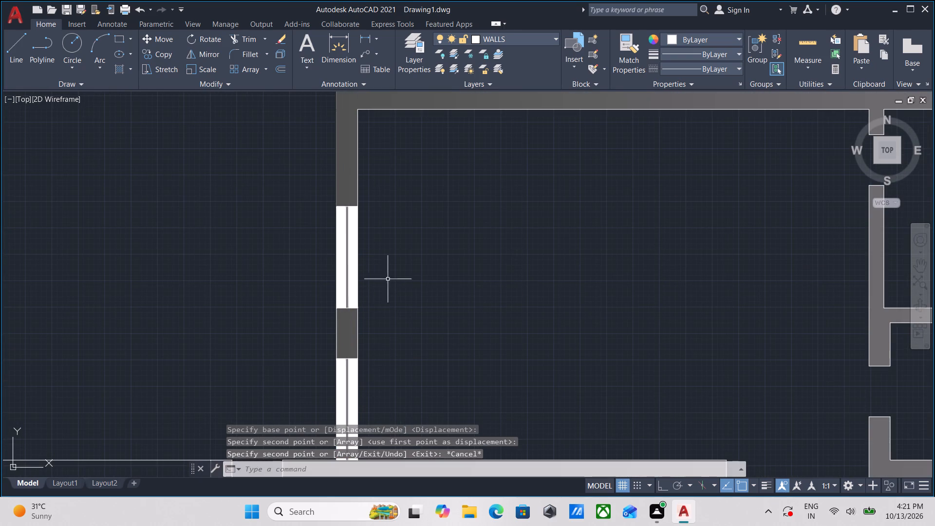
# Examine the windows placed in the left wall, the top wall and the upper rooms for openings still without a window.
pyautogui.scroll(4, 318, 270)
pyautogui.scroll(3, 505, 297)
pyautogui.scroll(-2, 505, 297)
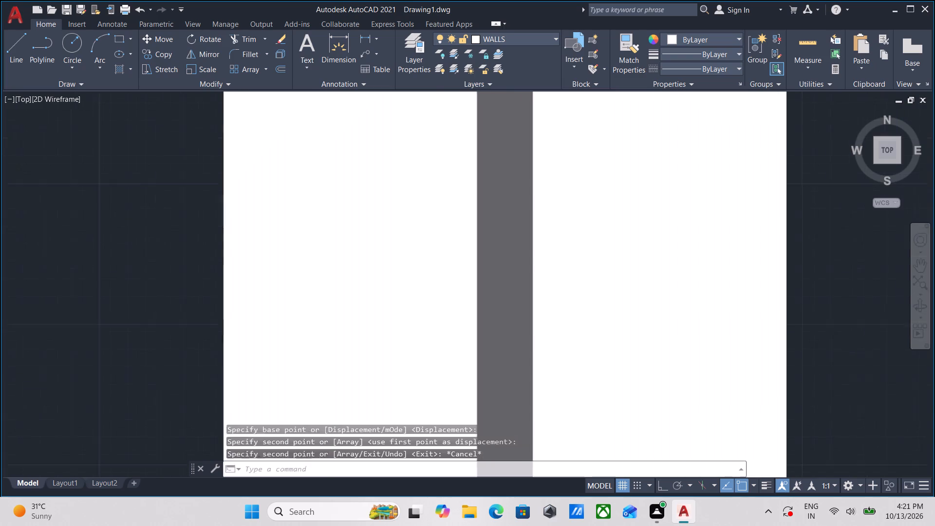
pyautogui.scroll(-5, 505, 297)
pyautogui.scroll(-1, 554, 264)
pyautogui.moveTo(548, 270); pyautogui.dragTo(481, 375, button='middle')
pyautogui.moveTo(519, 246); pyautogui.dragTo(484, 316, button='middle')
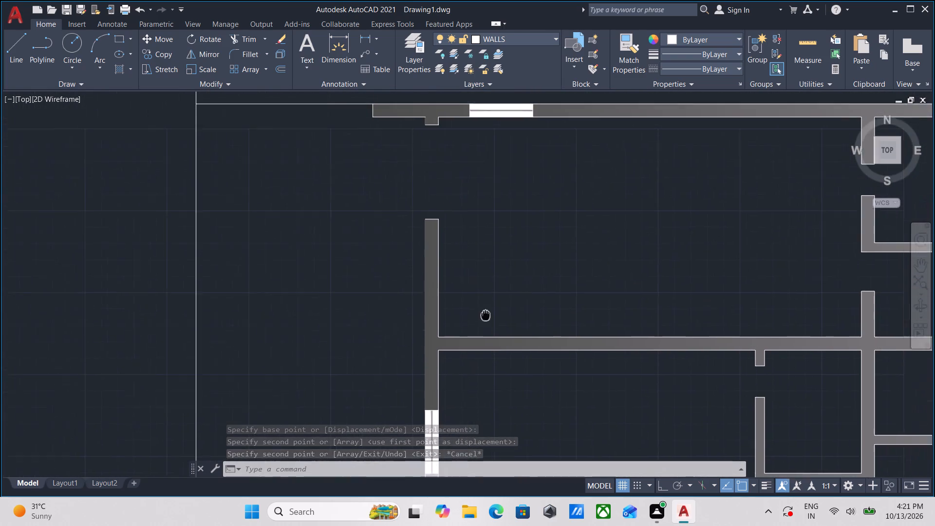
pyautogui.scroll(-1, 518, 244)
pyautogui.moveTo(518, 244); pyautogui.dragTo(462, 279, button='middle')
pyautogui.moveTo(517, 239); pyautogui.dragTo(430, 244, button='middle')
pyautogui.scroll(-1, 517, 239)
pyautogui.moveTo(495, 252); pyautogui.dragTo(480, 189, button='middle')
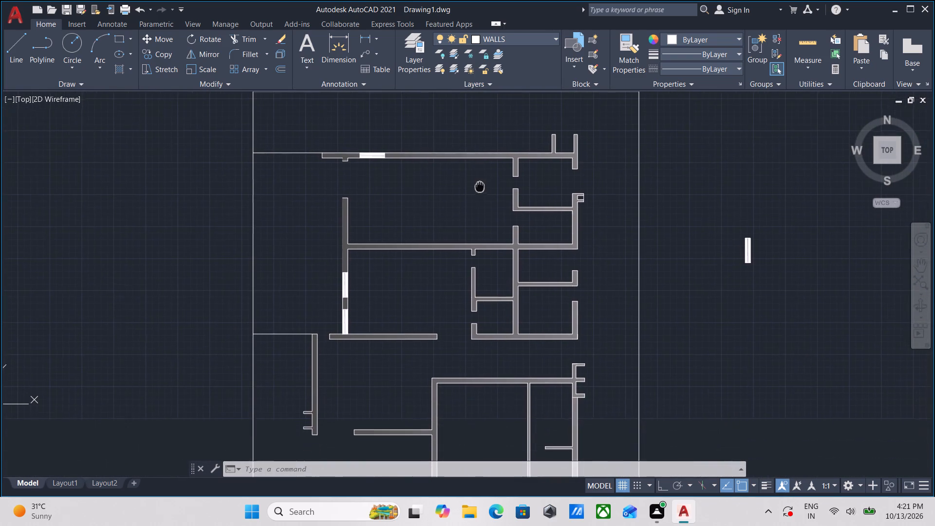
# Examine the lower rooms and the passage between the long horizontal walls for openings still without a window.
pyautogui.moveTo(476, 319); pyautogui.dragTo(430, 203, button='middle')
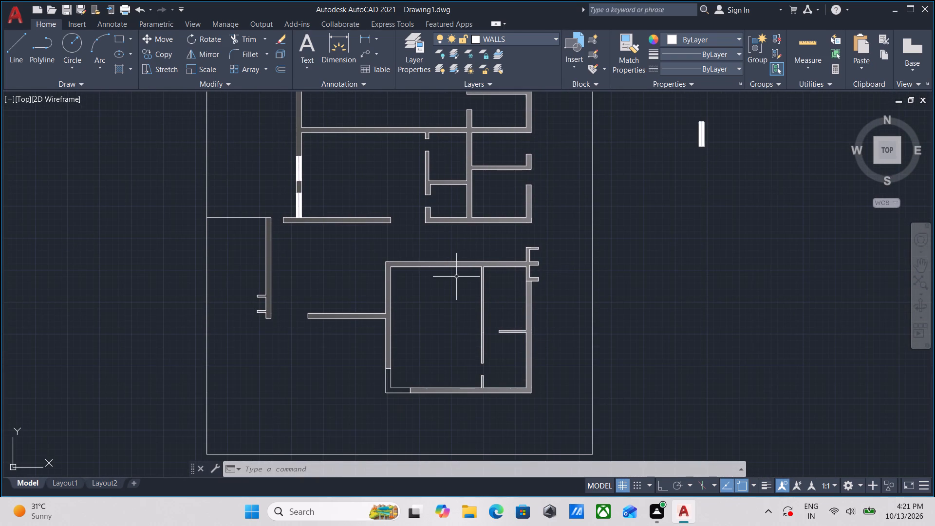
pyautogui.scroll(2, 433, 342)
pyautogui.moveTo(493, 234); pyautogui.dragTo(503, 360, button='middle')
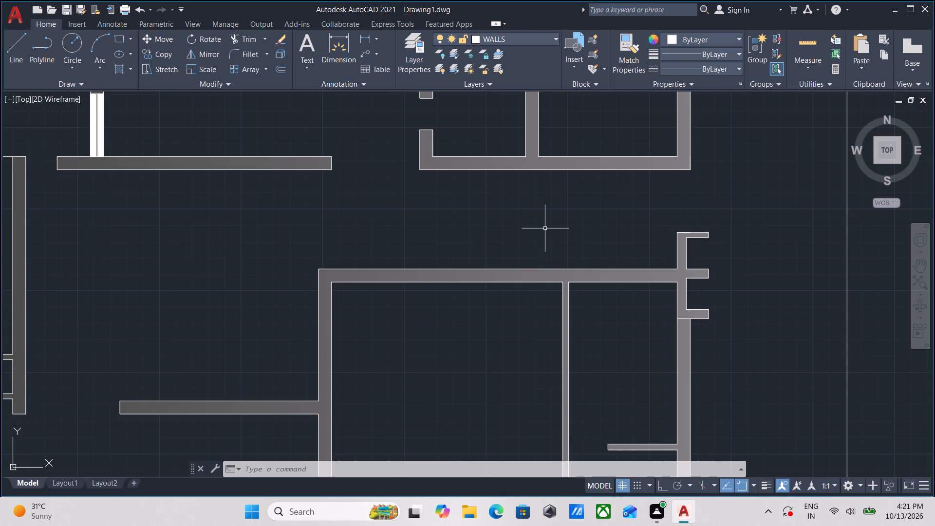
pyautogui.moveTo(545, 228); pyautogui.dragTo(545, 269, button='middle')
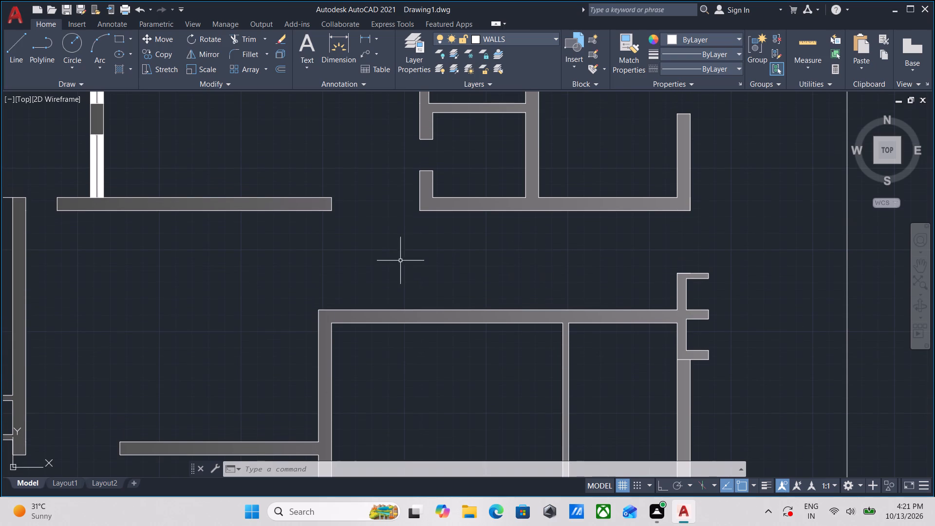
pyautogui.moveTo(408, 266); pyautogui.dragTo(508, 338, button='middle')
pyautogui.moveTo(176, 231); pyautogui.dragTo(318, 259, button='middle')
pyautogui.scroll(2, 358, 257)
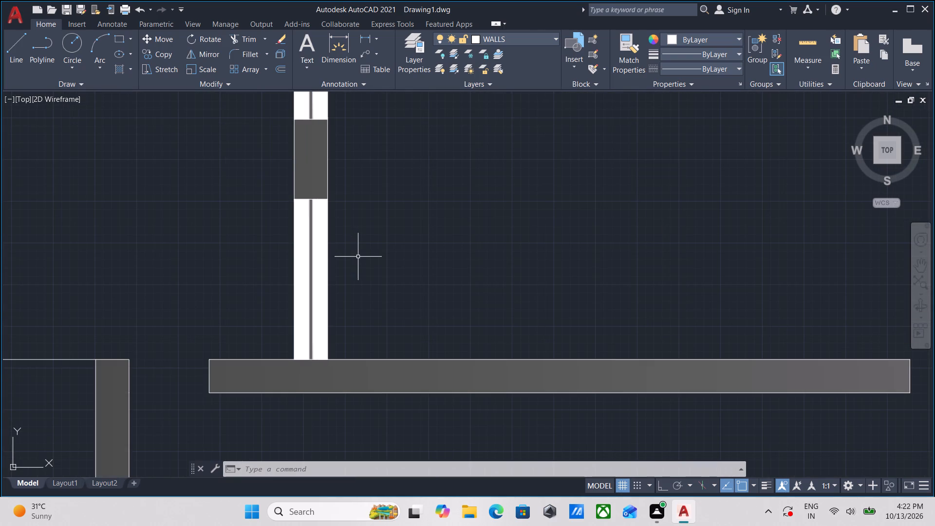
pyautogui.scroll(-2, 358, 257)
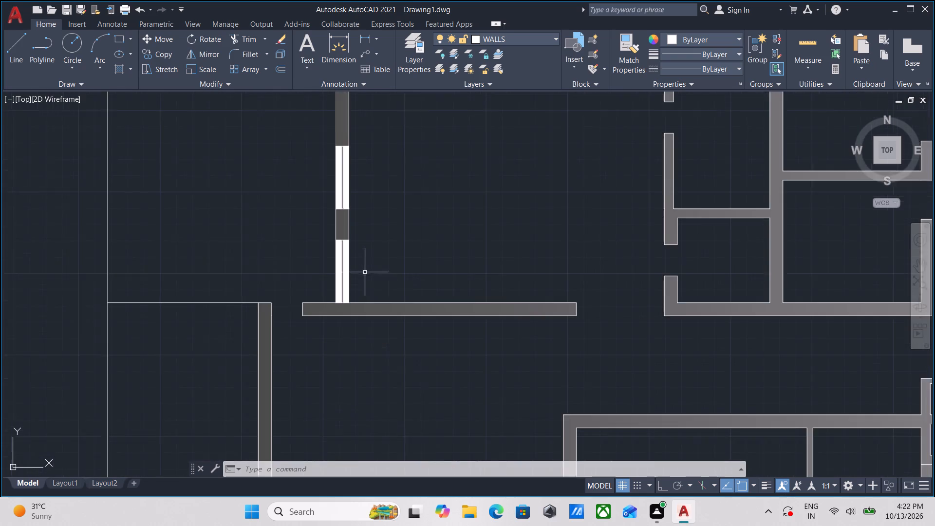
pyautogui.moveTo(371, 284); pyautogui.dragTo(377, 304, button='middle')
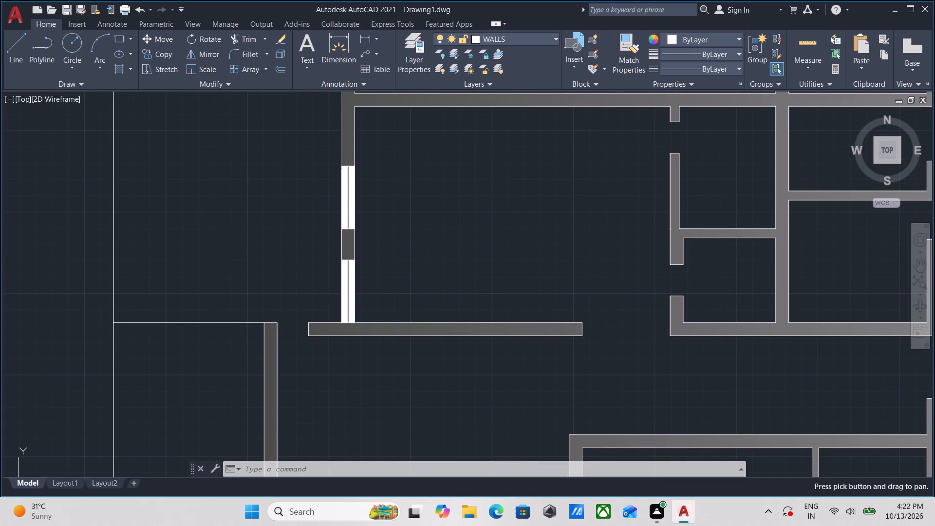
pyautogui.moveTo(377, 304); pyautogui.dragTo(469, 305, button='middle')
# Copy the lower vertical window from its lower-left corner to the top of the right outer wall's stub, into the opening at the passage's end.
pyautogui.scroll(1, 467, 301)
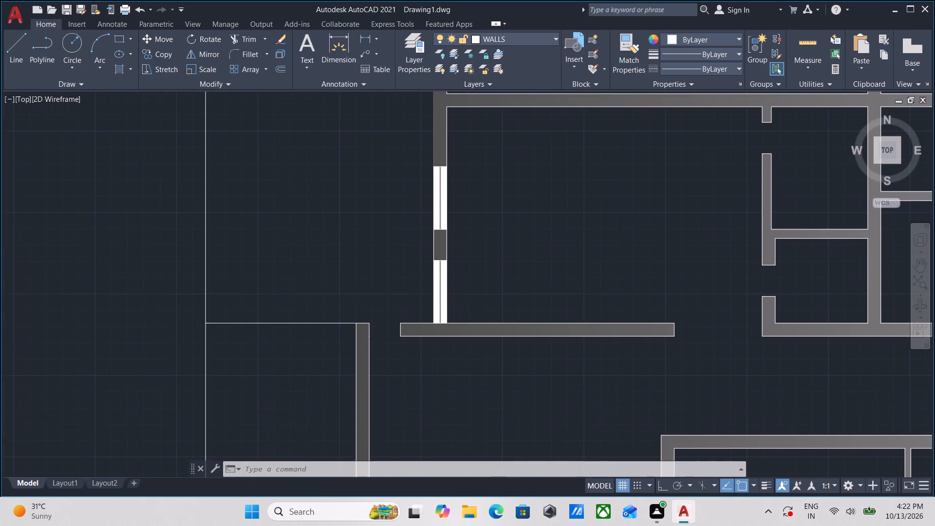
pyautogui.scroll(1, 466, 300)
pyautogui.click(459, 299)
pyautogui.click(370, 290)
pyautogui.moveTo(406, 291); pyautogui.dragTo(441, 292, button='middle')
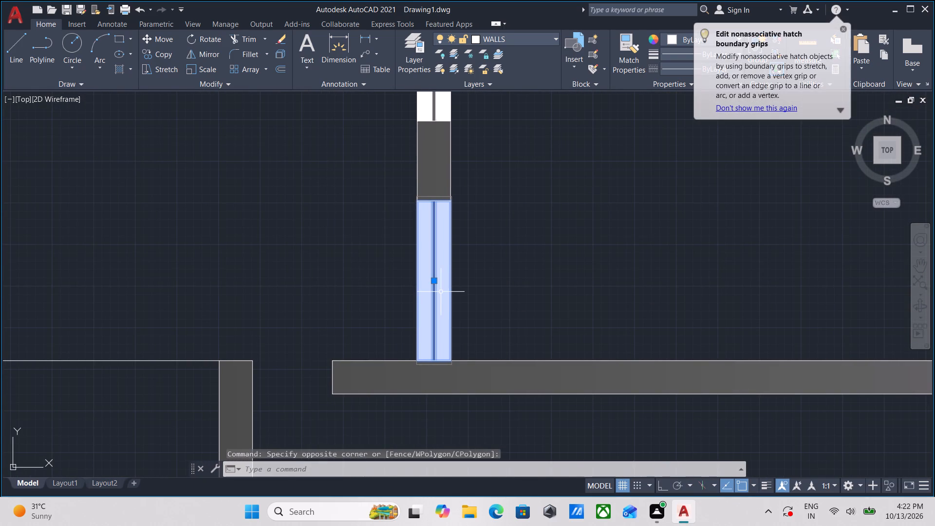
pyautogui.write('CO')
pyautogui.press('Return')
pyautogui.scroll(1, 403, 363)
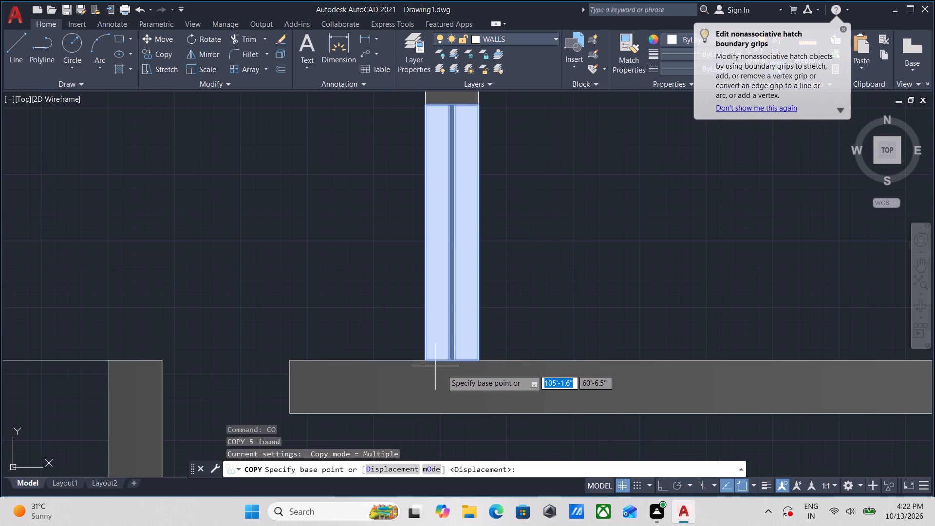
pyautogui.click(427, 364)
pyautogui.moveTo(535, 314); pyautogui.dragTo(320, 322, button='middle')
pyautogui.scroll(-4, 289, 323)
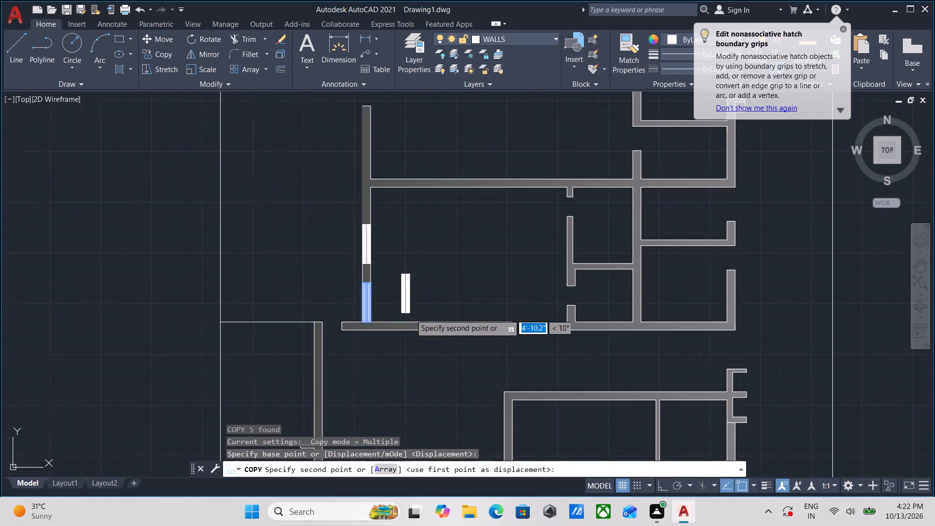
pyautogui.moveTo(415, 315); pyautogui.dragTo(230, 293, button='middle')
pyautogui.scroll(1, 511, 357)
pyautogui.moveTo(511, 357); pyautogui.dragTo(313, 374, button='middle')
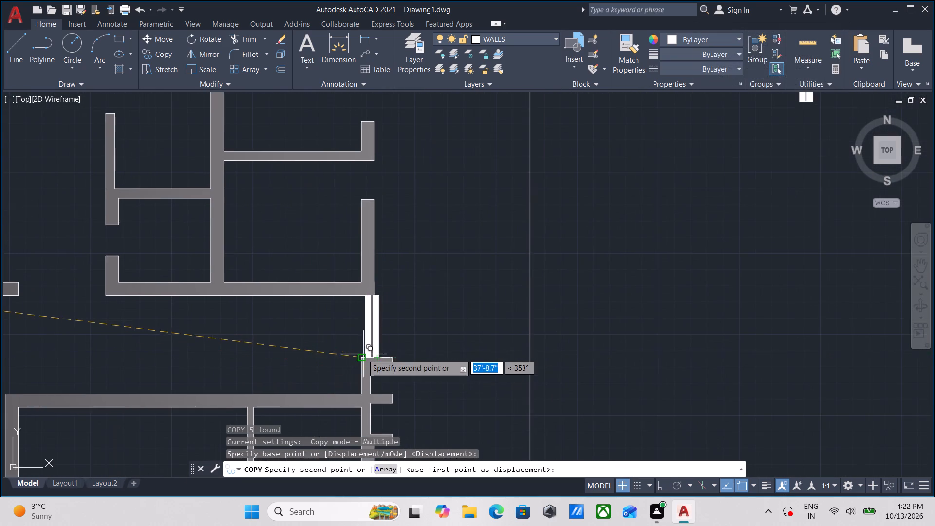
pyautogui.scroll(2, 362, 354)
pyautogui.click(359, 366)
pyautogui.scroll(-2, 416, 279)
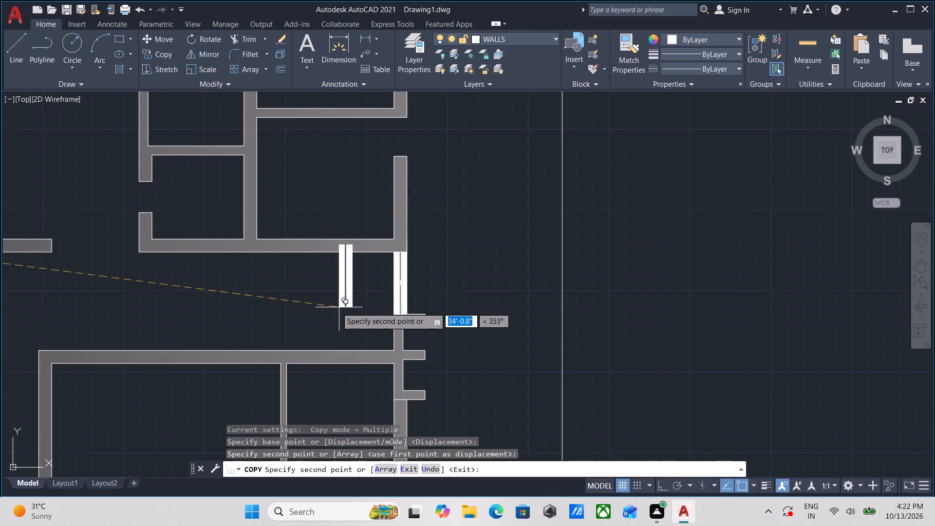
pyautogui.press('Escape')
pyautogui.moveTo(311, 297); pyautogui.dragTo(433, 296, button='middle')
pyautogui.moveTo(299, 286); pyautogui.dragTo(375, 305, button='middle')
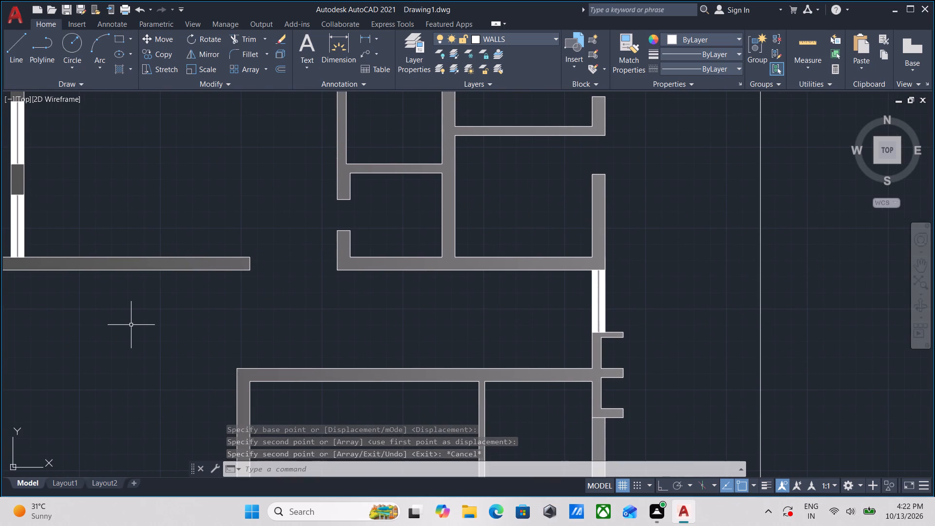
# Draw a horizontal line about 10' long into the passage, starting midway between its two wall corners at the end window.
pyautogui.moveTo(131, 325); pyautogui.dragTo(110, 357, button='middle')
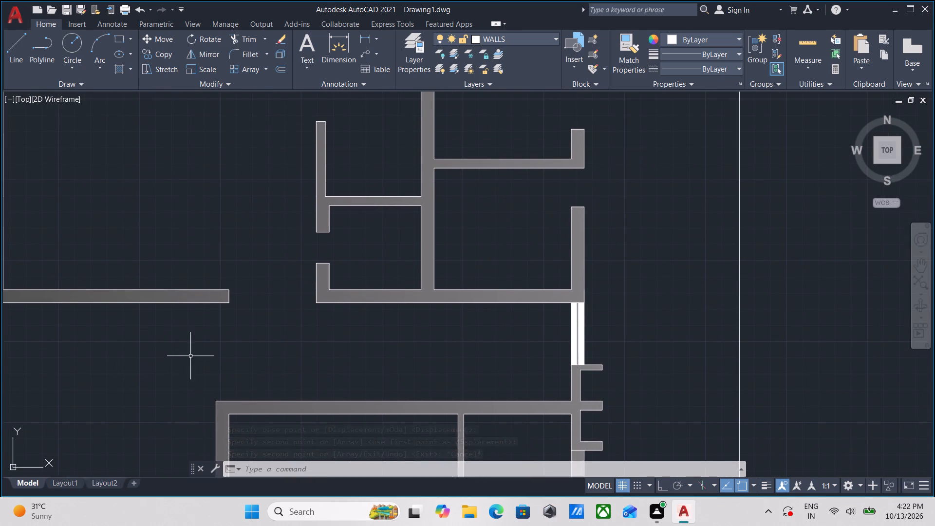
pyautogui.press('l')
pyautogui.press('Return')
pyautogui.press('m')
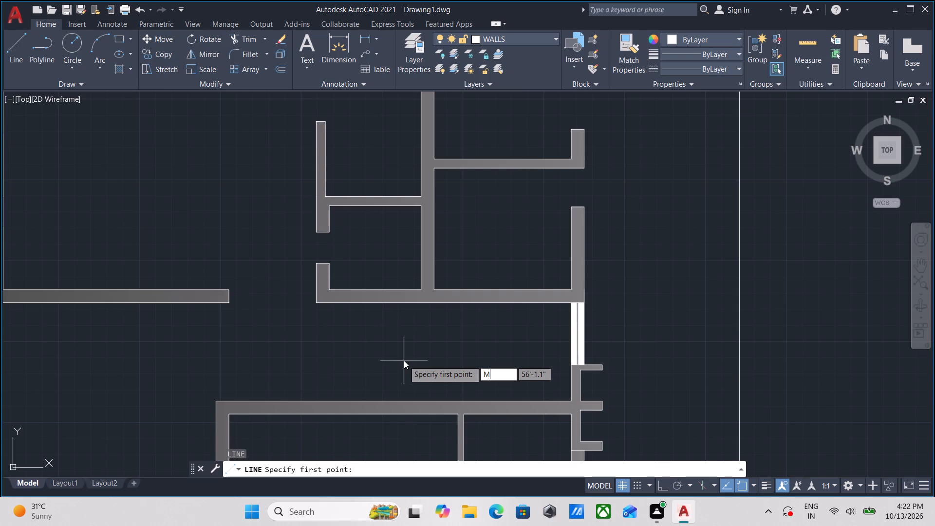
pyautogui.press('2')
pyautogui.press('p')
pyautogui.press('Return')
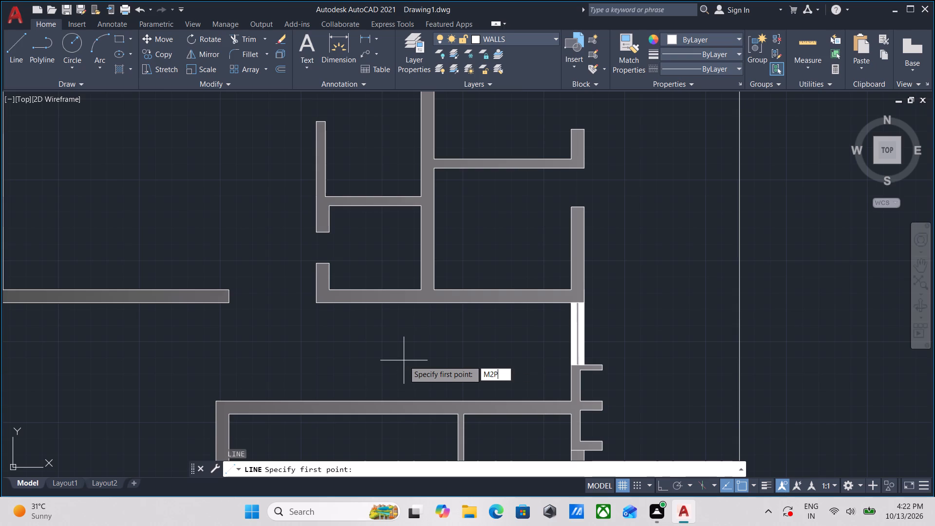
pyautogui.moveTo(512, 409); pyautogui.dragTo(431, 359, button='middle')
pyautogui.scroll(2, 472, 362)
pyautogui.moveTo(486, 351); pyautogui.dragTo(468, 374, button='middle')
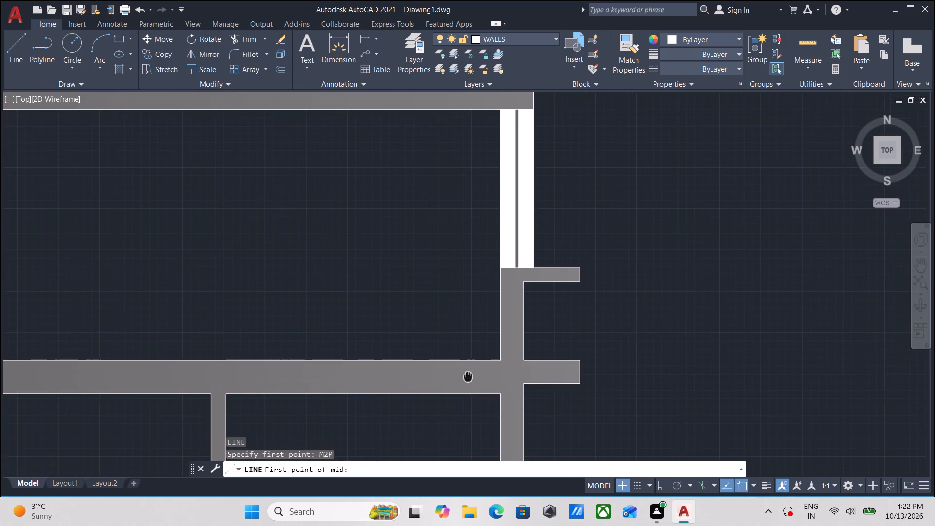
pyautogui.click(501, 363)
pyautogui.moveTo(426, 174); pyautogui.dragTo(437, 274, button='middle')
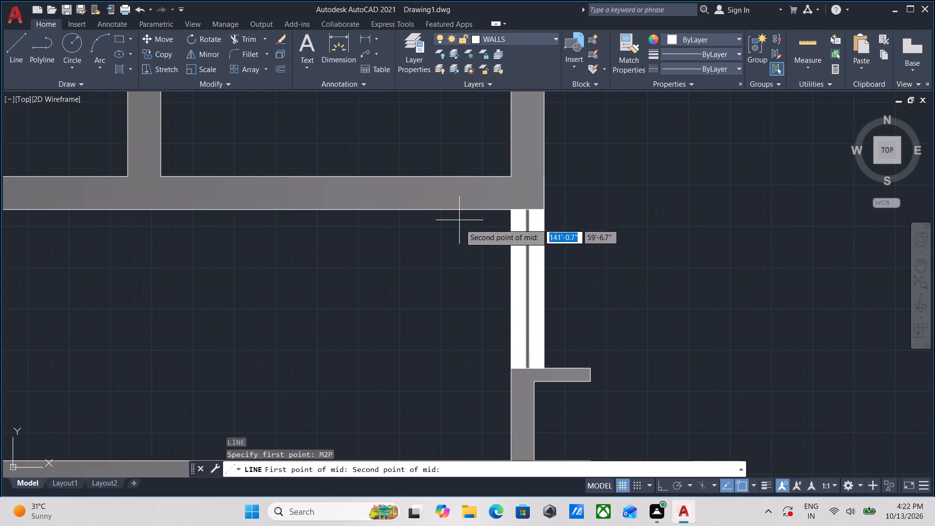
pyautogui.moveTo(356, 288); pyautogui.dragTo(280, 295, button='middle')
pyautogui.click(432, 216)
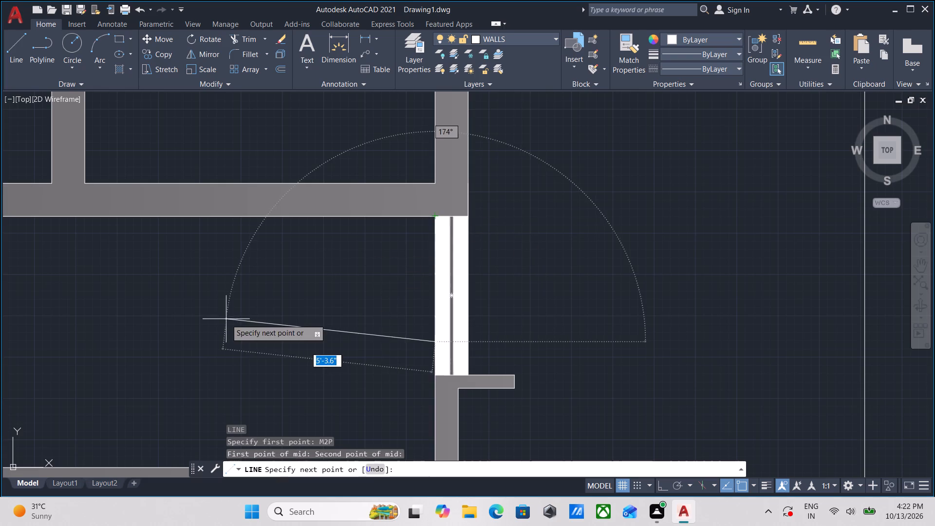
pyautogui.moveTo(226, 319); pyautogui.dragTo(359, 310, button='middle')
pyautogui.scroll(-1, 142, 335)
pyautogui.moveTo(142, 335); pyautogui.dragTo(353, 317, button='middle')
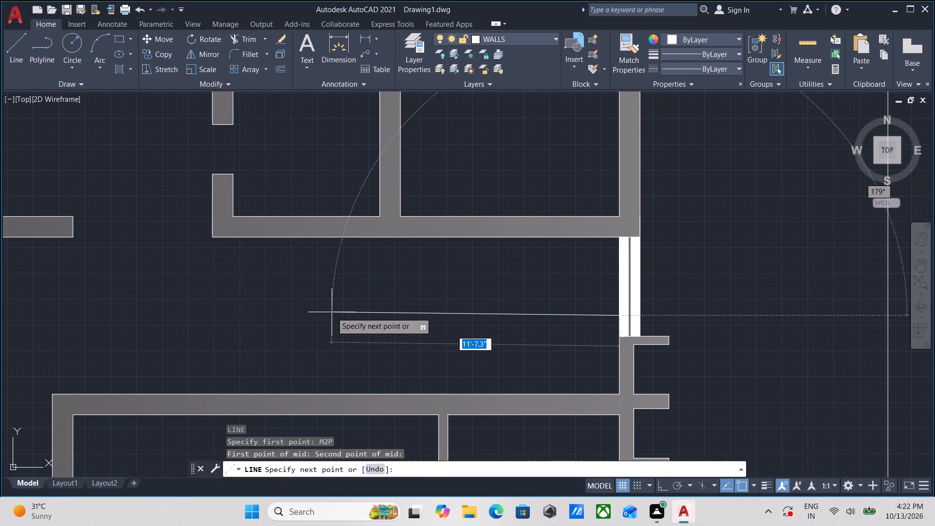
pyautogui.press('F8')
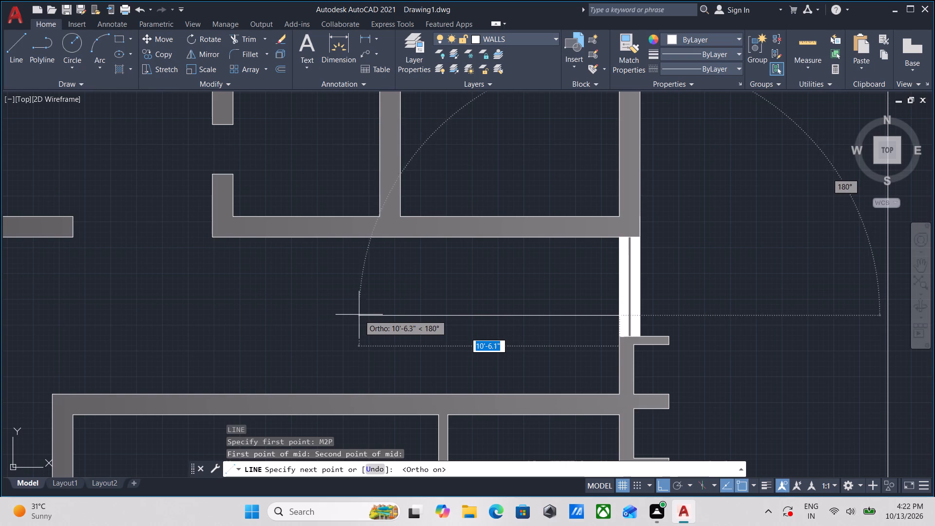
pyautogui.click(364, 315)
pyautogui.press('Escape')
# Draw a vertical line across the passage along the end window's inner face, from the lower wall's corner to the upper wall's corner.
pyautogui.scroll(2, 337, 303)
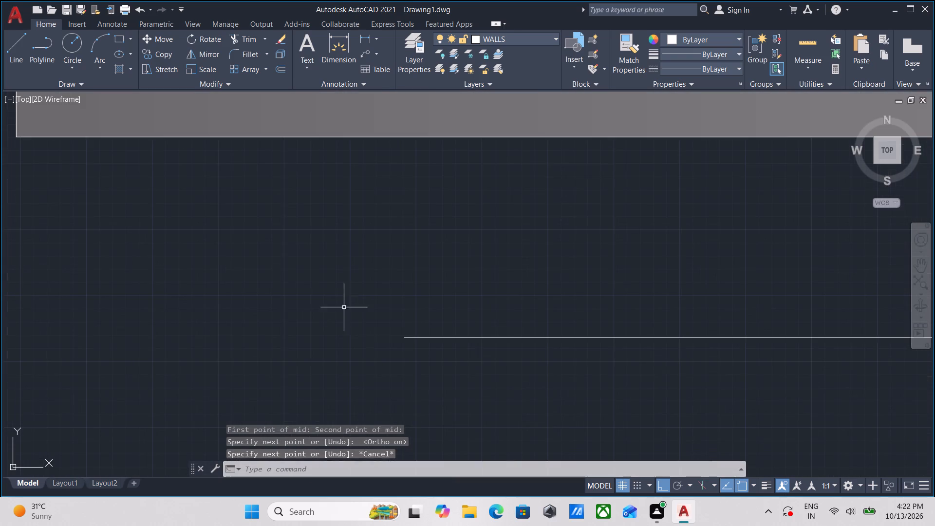
pyautogui.moveTo(375, 315); pyautogui.dragTo(217, 310, button='middle')
pyautogui.scroll(-2, 338, 336)
pyautogui.moveTo(339, 336); pyautogui.dragTo(241, 322, button='middle')
pyautogui.scroll(2, 381, 334)
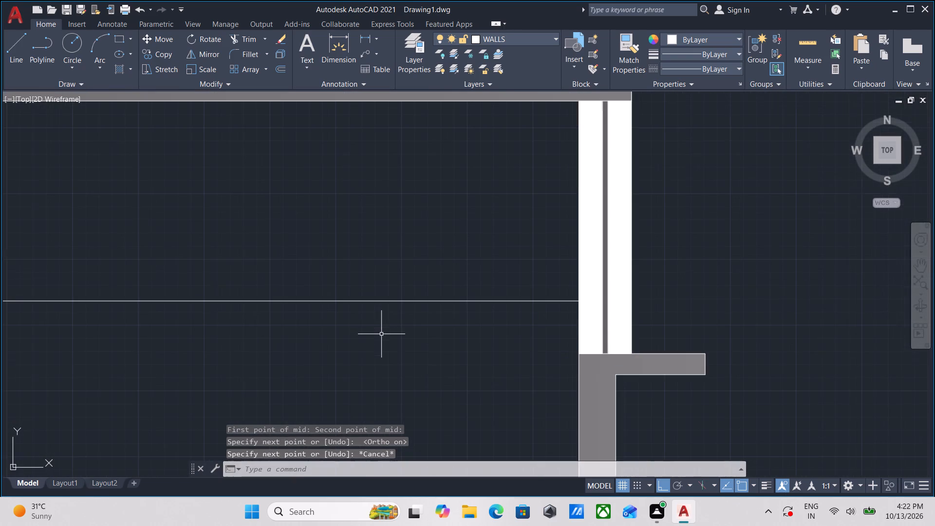
pyautogui.scroll(-1, 362, 335)
pyautogui.moveTo(362, 335); pyautogui.dragTo(334, 334, button='middle')
pyautogui.scroll(1, 408, 378)
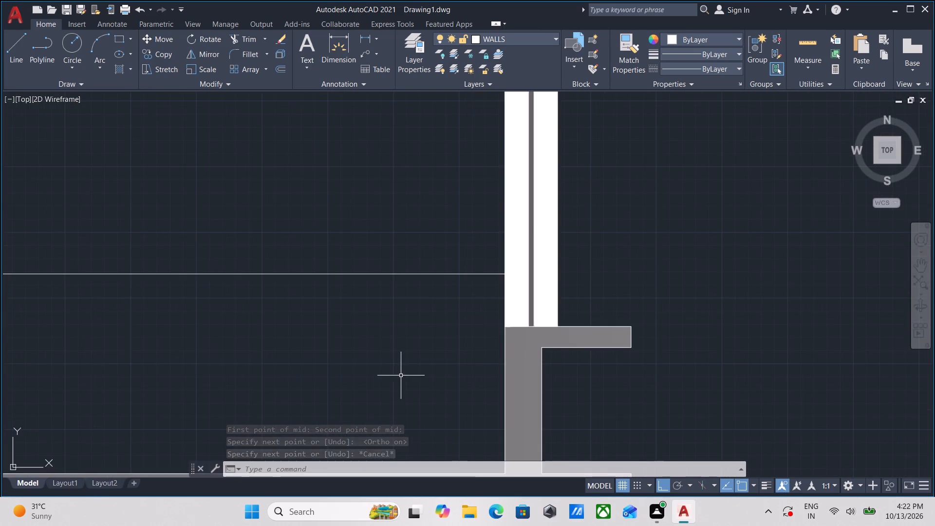
pyautogui.moveTo(400, 375); pyautogui.dragTo(241, 365, button='middle')
pyautogui.scroll(-1, 98, 413)
pyautogui.moveTo(166, 357); pyautogui.dragTo(242, 315, button='middle')
pyautogui.moveTo(220, 341); pyautogui.dragTo(282, 333, button='middle')
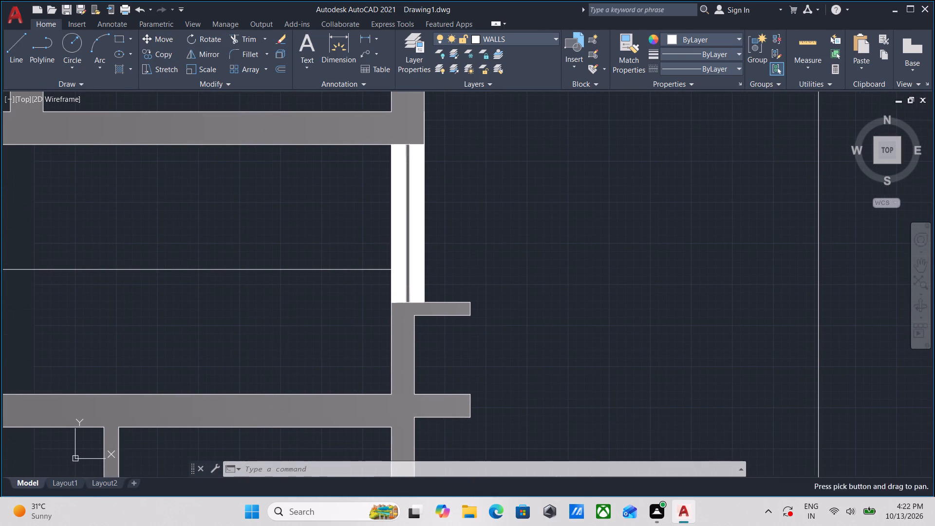
pyautogui.scroll(1, 376, 379)
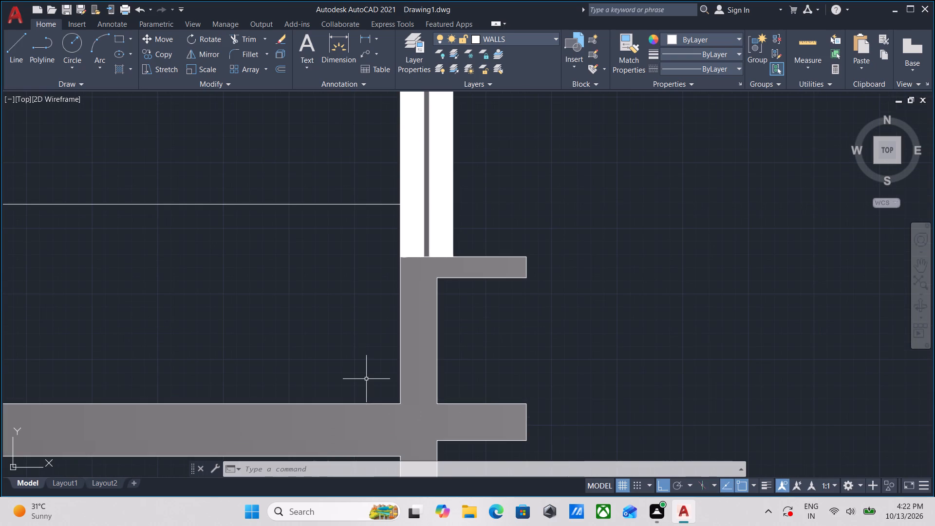
pyautogui.press('l')
pyautogui.press('Return')
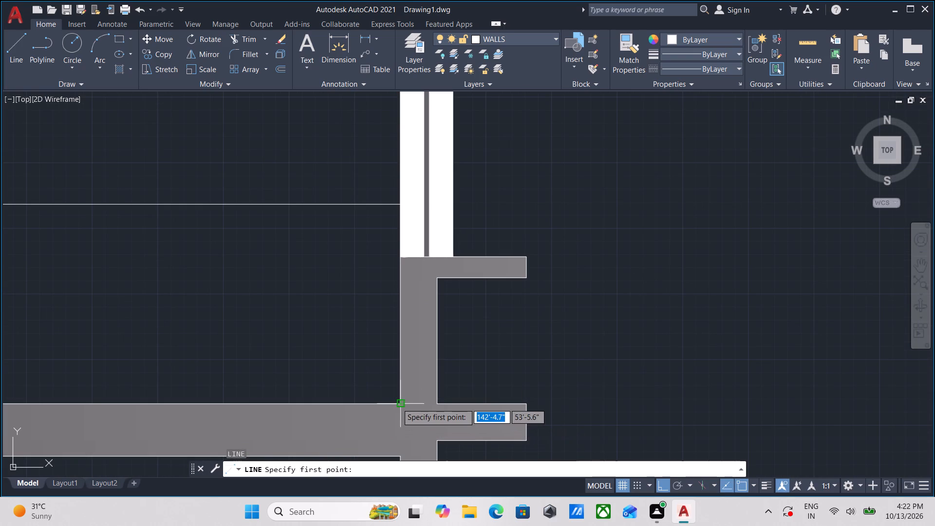
pyautogui.click(397, 403)
pyautogui.moveTo(390, 249); pyautogui.dragTo(375, 403, button='middle')
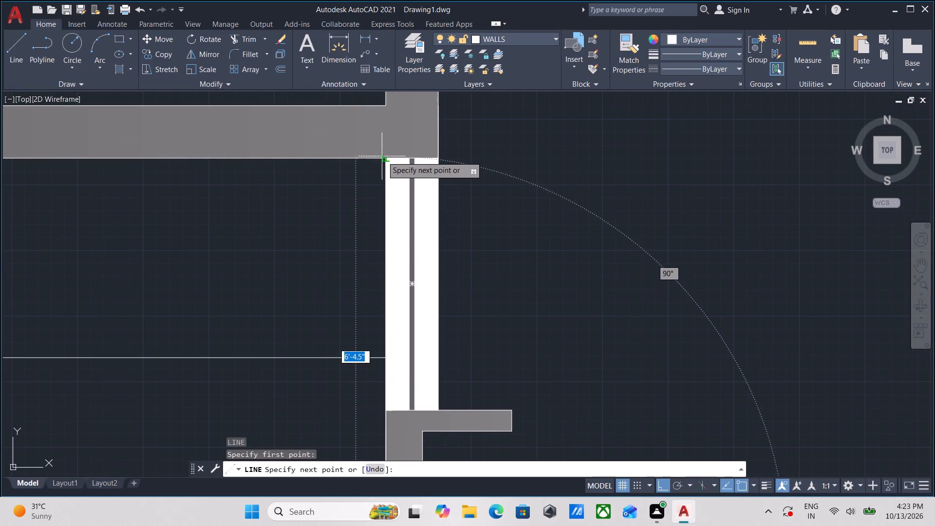
pyautogui.click(386, 159)
pyautogui.moveTo(356, 265); pyautogui.dragTo(363, 220, button='middle')
pyautogui.press('Escape')
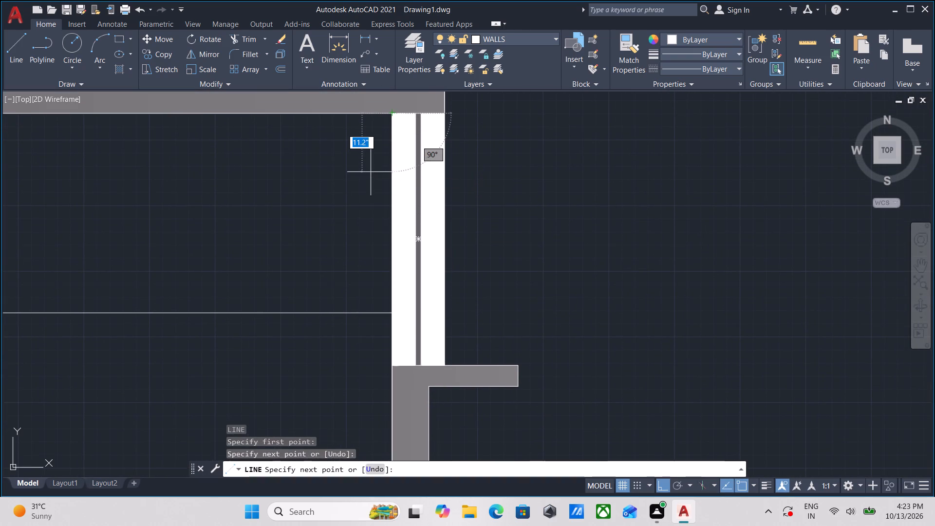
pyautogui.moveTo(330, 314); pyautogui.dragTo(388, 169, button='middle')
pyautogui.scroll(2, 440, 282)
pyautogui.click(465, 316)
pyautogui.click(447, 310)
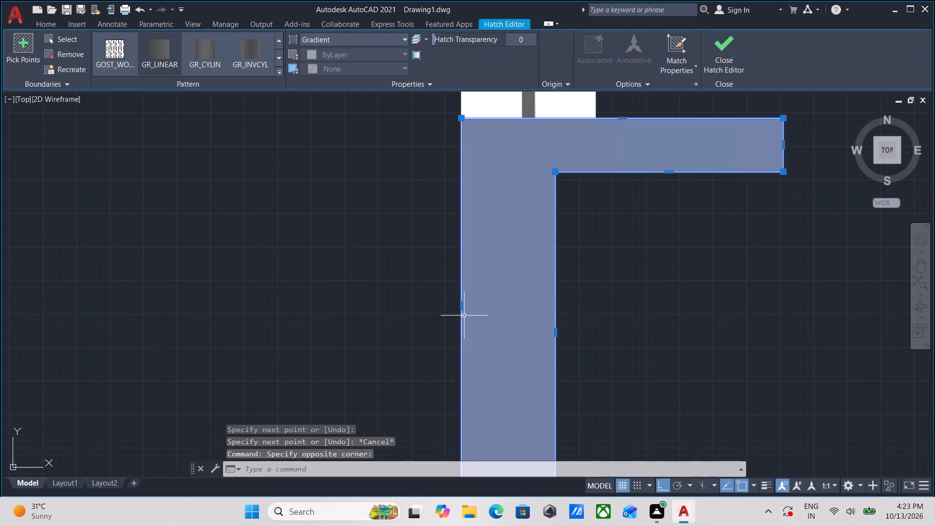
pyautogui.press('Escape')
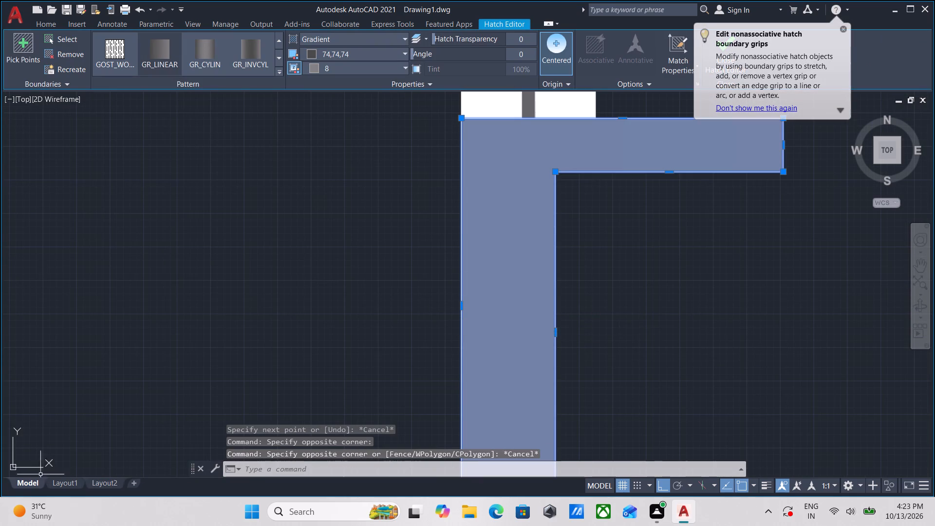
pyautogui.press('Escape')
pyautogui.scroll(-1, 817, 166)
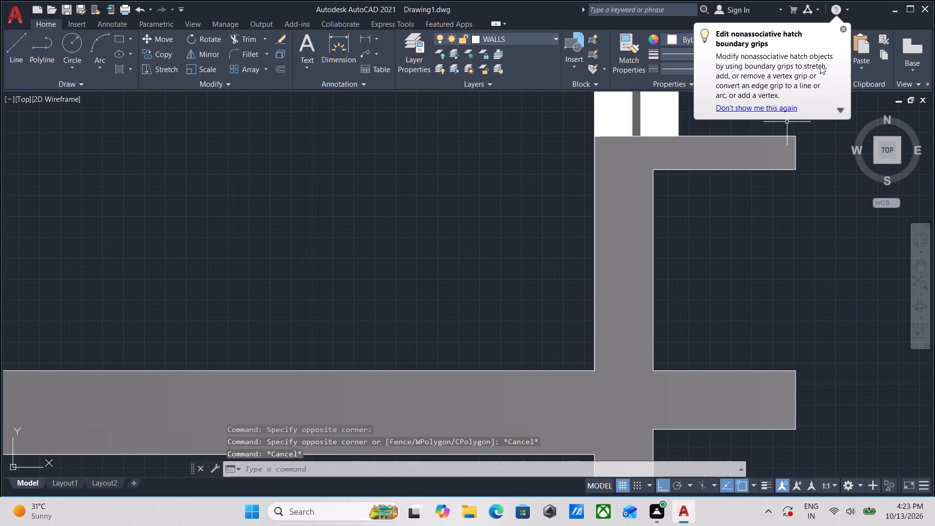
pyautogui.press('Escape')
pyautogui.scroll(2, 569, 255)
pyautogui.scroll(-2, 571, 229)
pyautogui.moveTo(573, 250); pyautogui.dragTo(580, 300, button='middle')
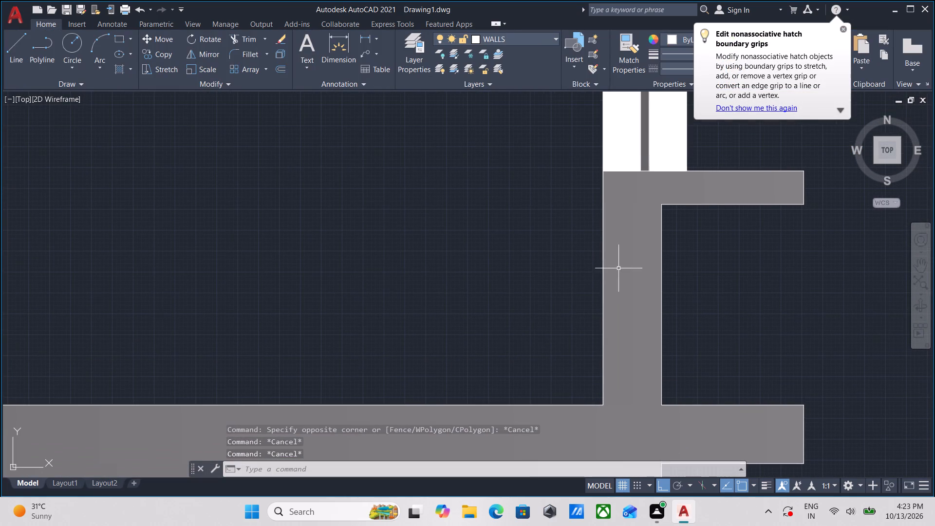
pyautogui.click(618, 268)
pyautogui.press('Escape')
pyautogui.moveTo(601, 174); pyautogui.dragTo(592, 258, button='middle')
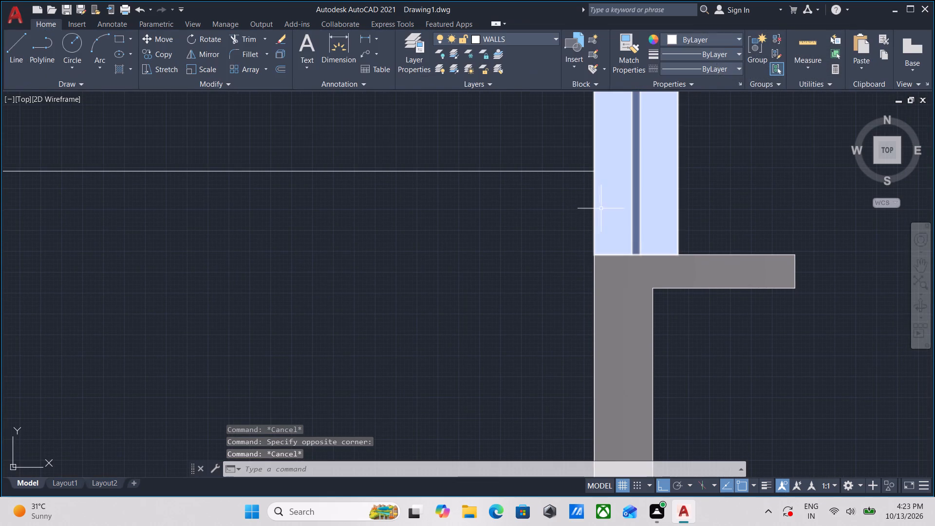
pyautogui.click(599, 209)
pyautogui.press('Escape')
# Offset the vertical line at the end window's inner face by 3' into the passage.
pyautogui.scroll(2, 596, 254)
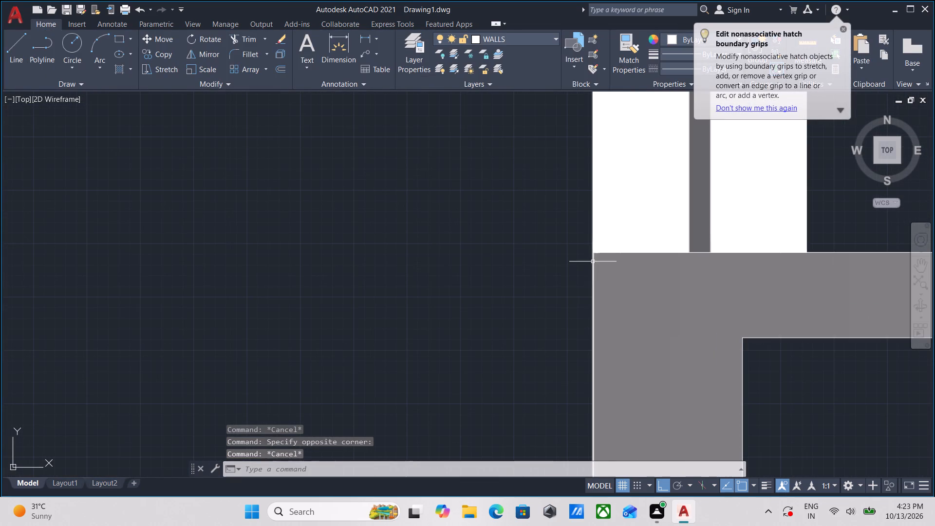
pyautogui.click(593, 257)
pyautogui.scroll(-3, 593, 257)
pyautogui.moveTo(590, 263); pyautogui.dragTo(589, 281, button='middle')
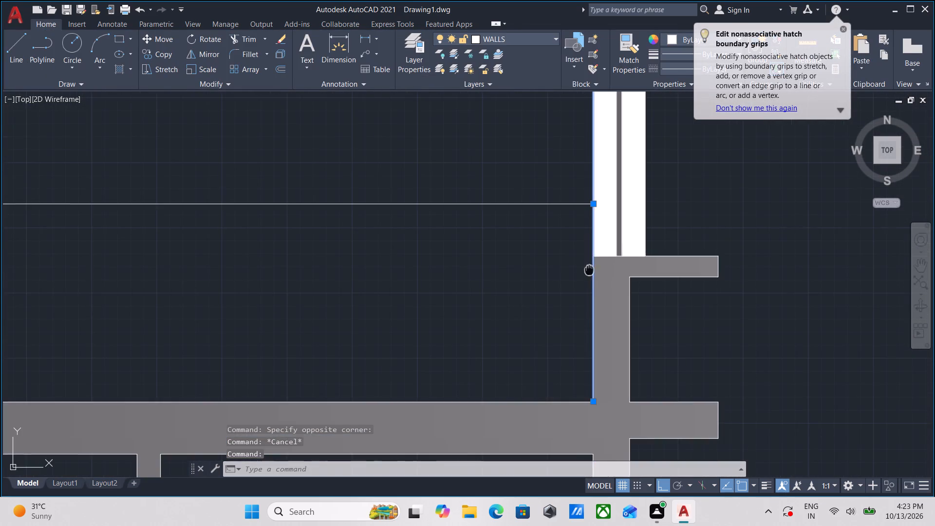
pyautogui.moveTo(589, 281); pyautogui.dragTo(594, 365, button='middle')
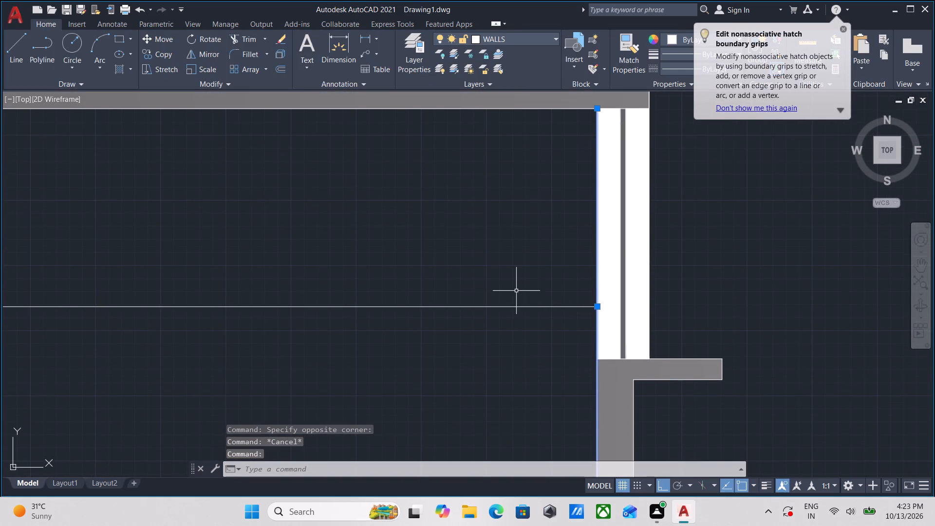
pyautogui.press('o')
pyautogui.press('Return')
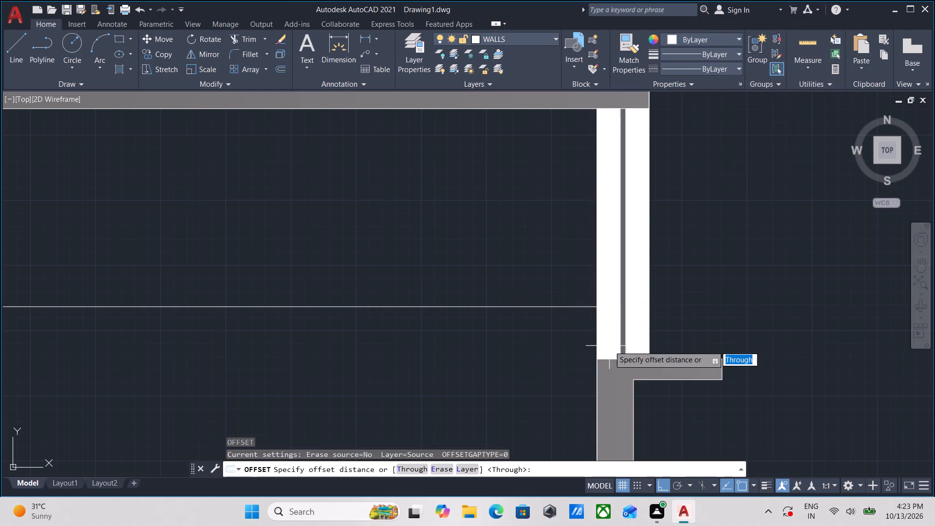
pyautogui.scroll(3, 603, 351)
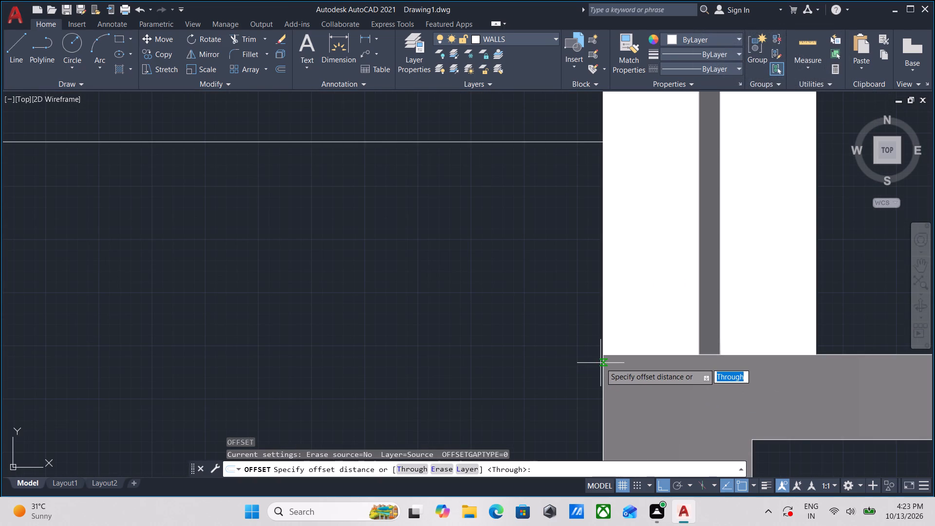
pyautogui.click(604, 364)
pyautogui.click(552, 364)
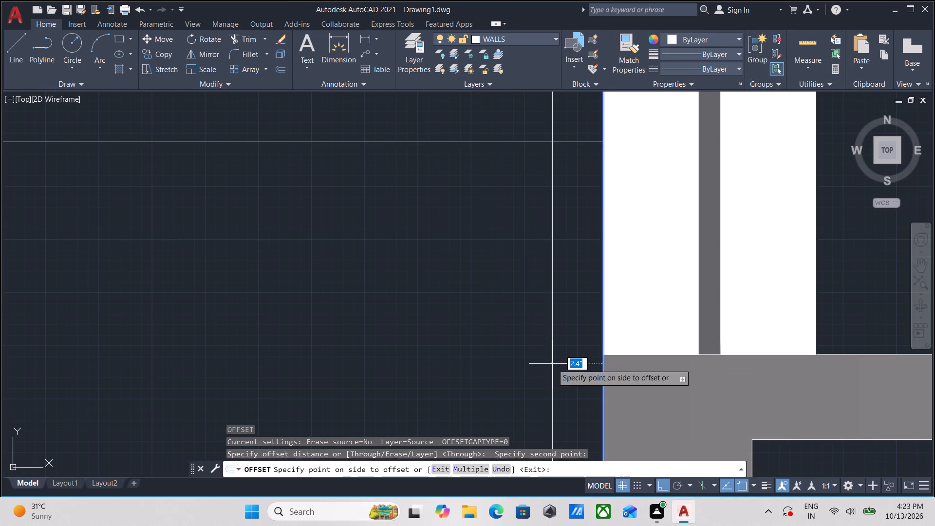
pyautogui.scroll(-2, 464, 373)
pyautogui.moveTo(464, 373); pyautogui.dragTo(666, 344, button='middle')
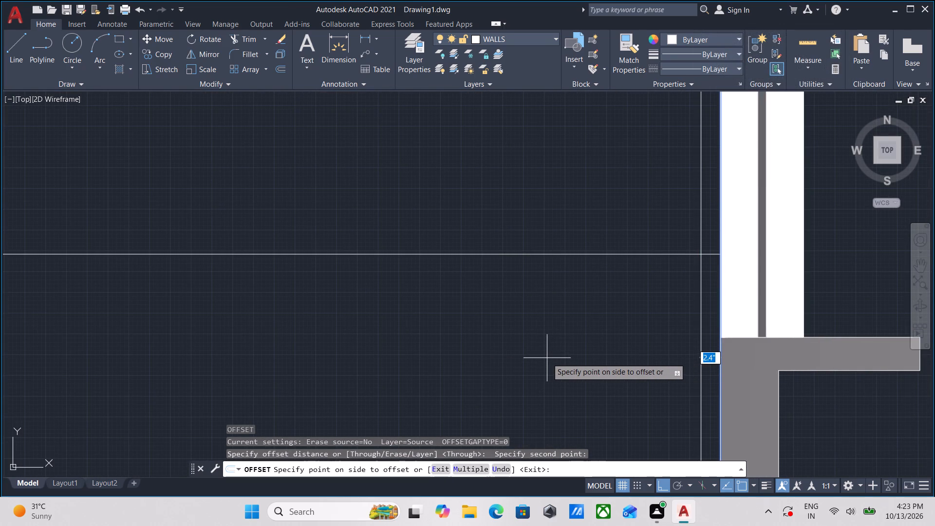
pyautogui.write("3'")
pyautogui.press('Return')
pyautogui.scroll(-3, 547, 358)
pyautogui.moveTo(520, 344); pyautogui.dragTo(581, 325, button='middle')
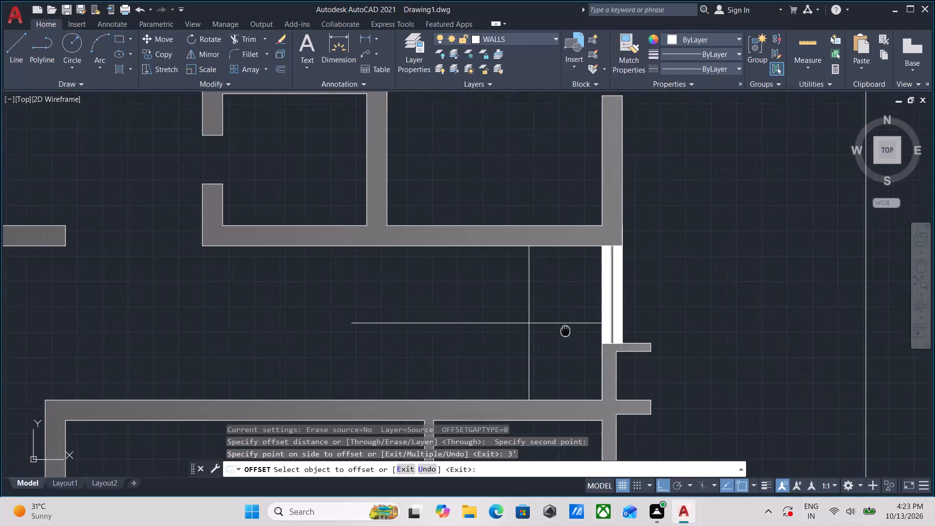
pyautogui.moveTo(581, 325); pyautogui.dragTo(621, 299, button='middle')
pyautogui.click(610, 316)
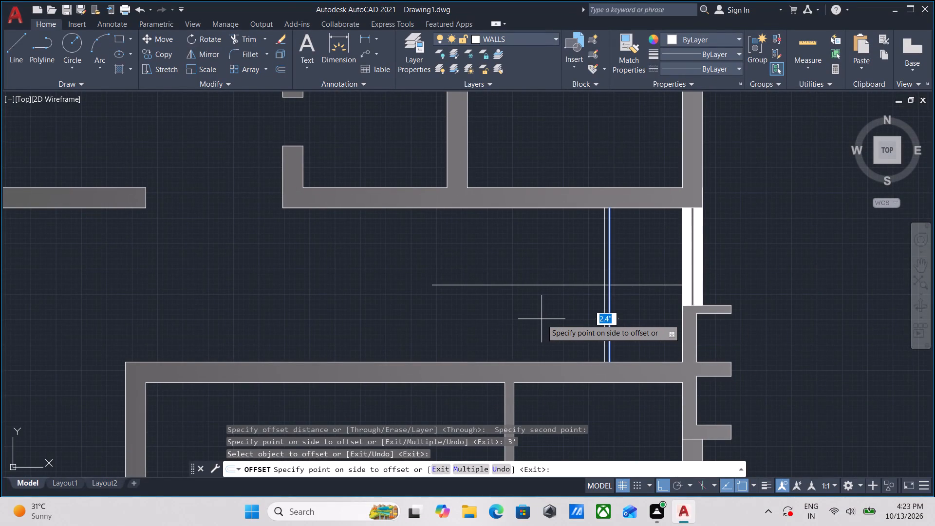
pyautogui.press('Escape')
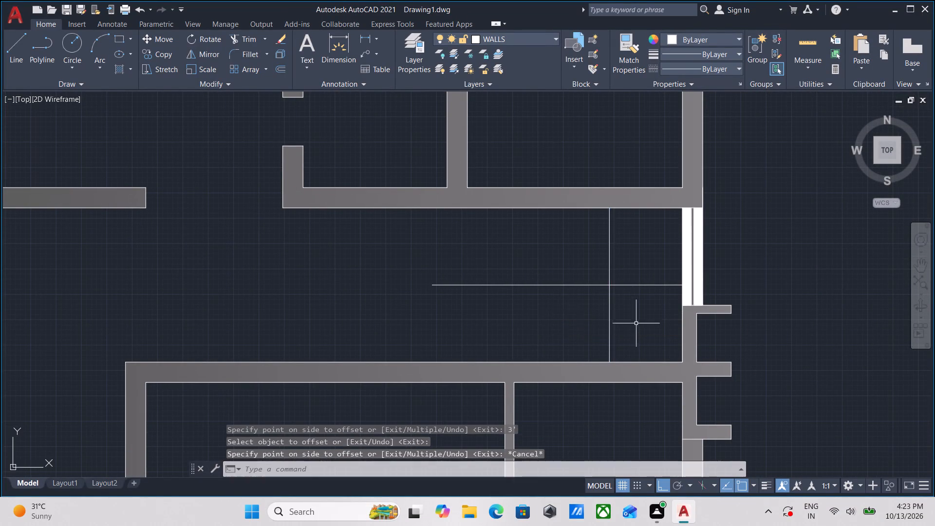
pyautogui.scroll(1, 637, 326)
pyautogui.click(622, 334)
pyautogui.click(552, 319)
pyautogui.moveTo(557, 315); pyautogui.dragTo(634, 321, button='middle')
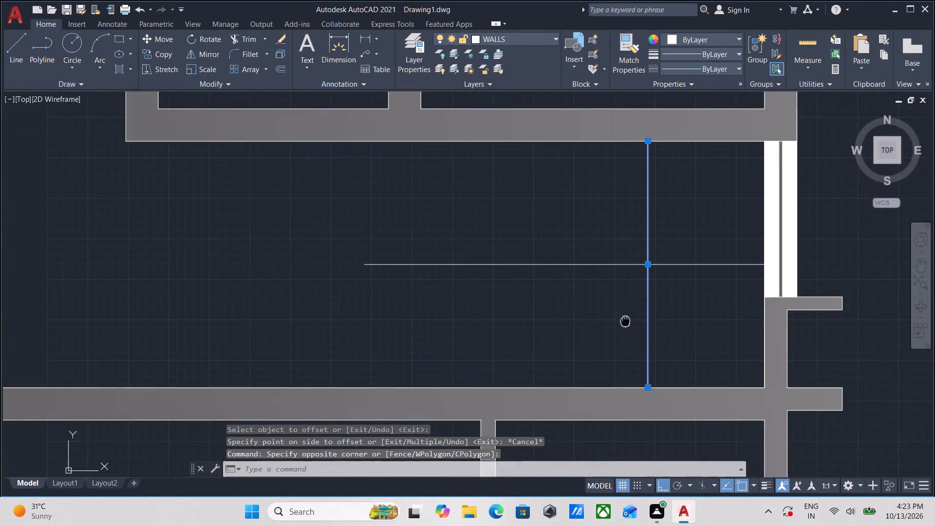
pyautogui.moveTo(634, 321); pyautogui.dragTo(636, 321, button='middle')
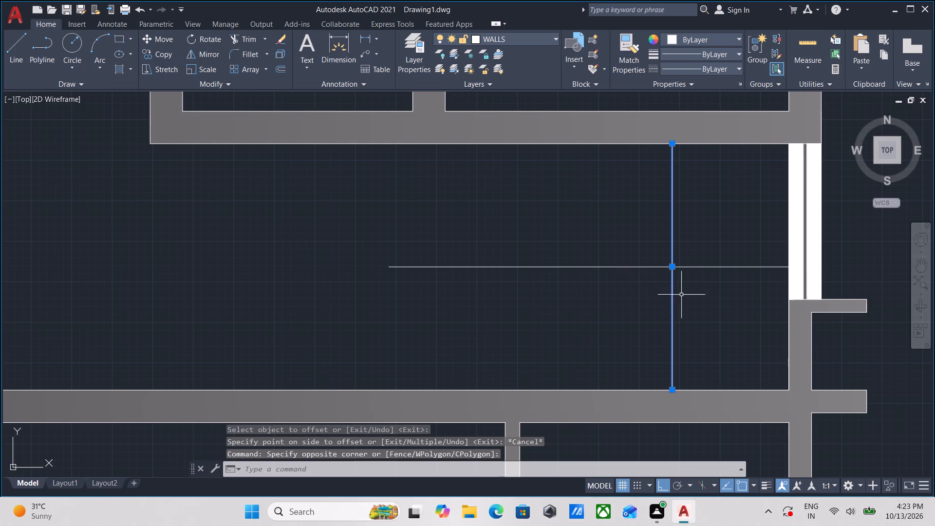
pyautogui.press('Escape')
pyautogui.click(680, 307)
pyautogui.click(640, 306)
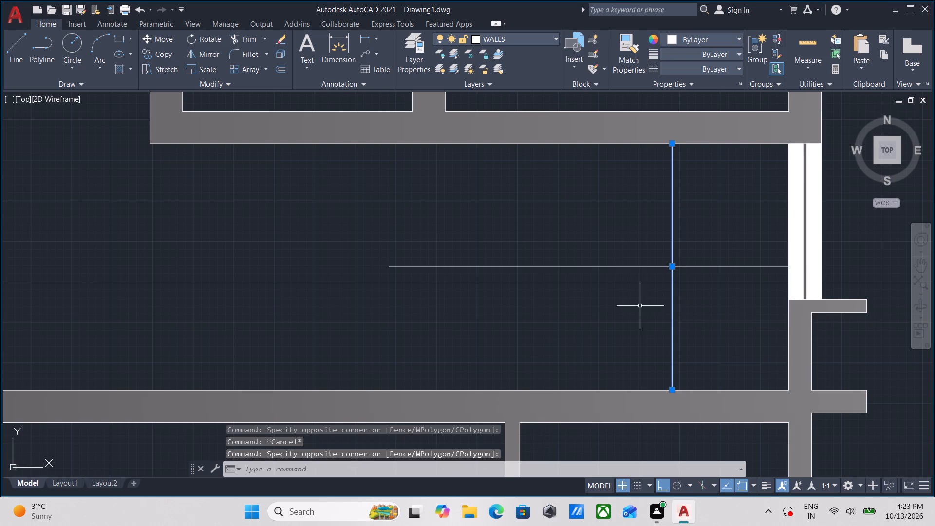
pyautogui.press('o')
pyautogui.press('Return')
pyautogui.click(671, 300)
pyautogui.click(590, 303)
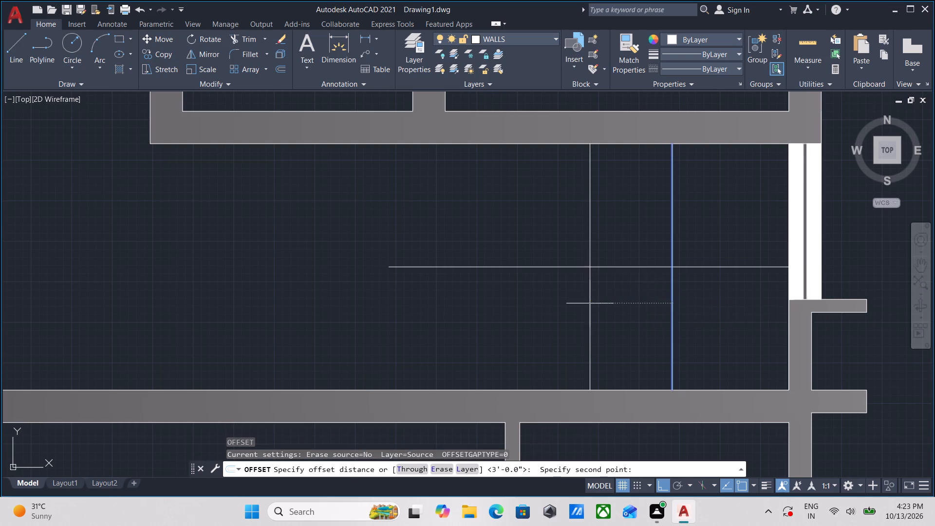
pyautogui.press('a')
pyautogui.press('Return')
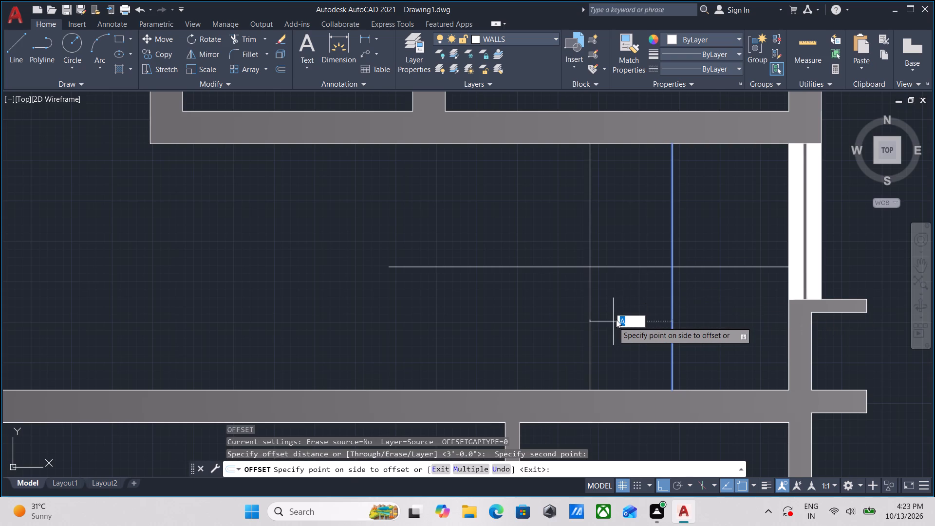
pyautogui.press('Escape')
# Copy the vertical line across the passage as an array of 10 items spaced 1' apart, heading away from the end window.
pyautogui.click(704, 326)
pyautogui.click(628, 321)
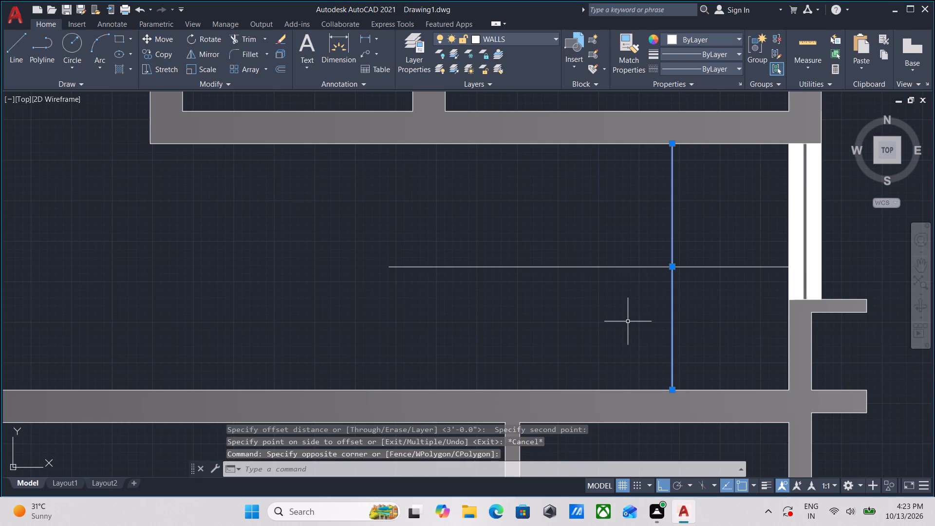
pyautogui.write('CO')
pyautogui.press('Return')
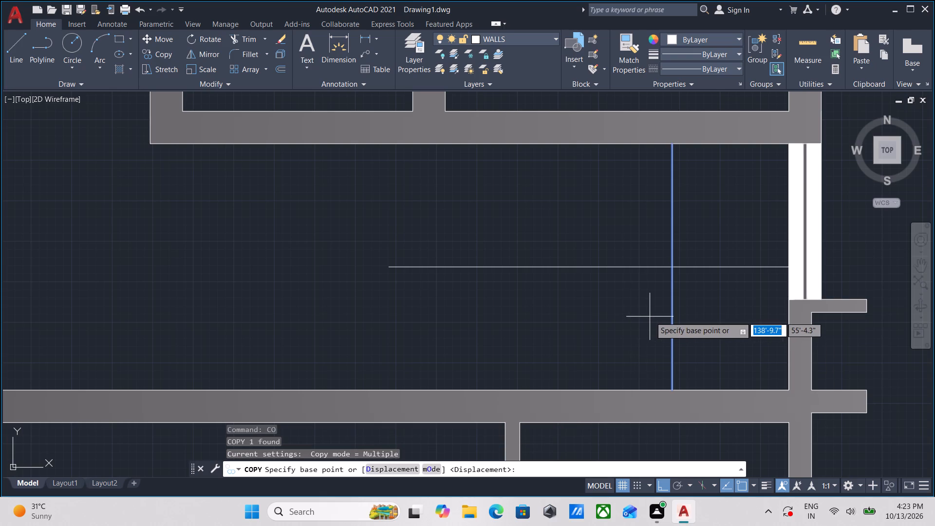
pyautogui.click(673, 308)
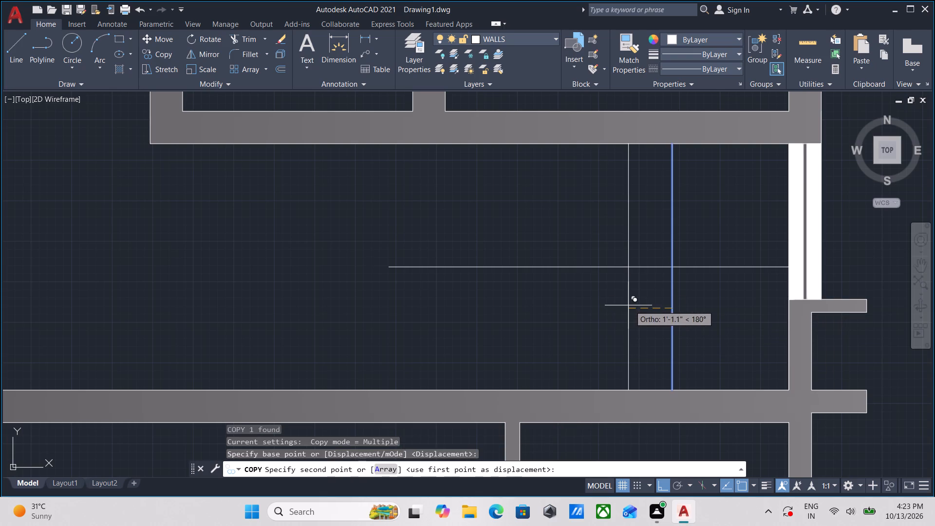
pyautogui.press('a')
pyautogui.press('Return')
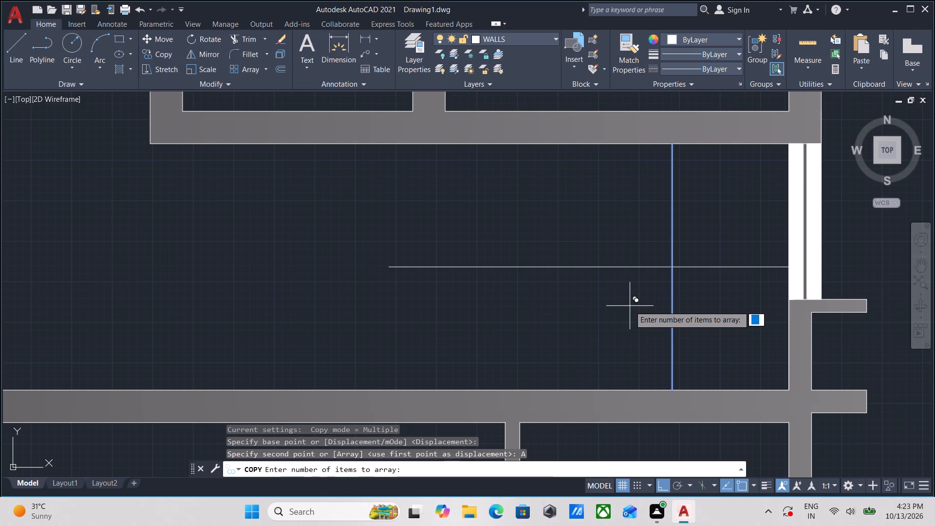
pyautogui.write('10')
pyautogui.press('Return')
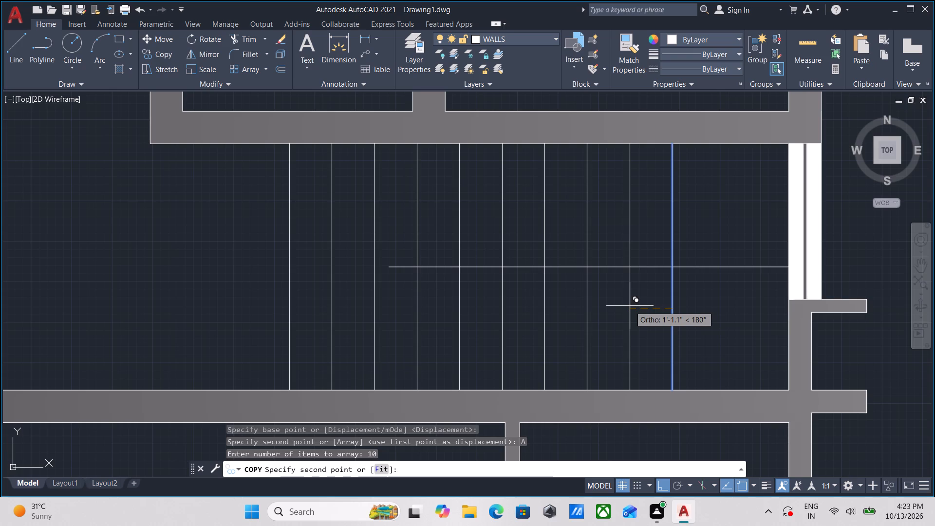
pyautogui.write('10')
pyautogui.hotkey('shift', '"')
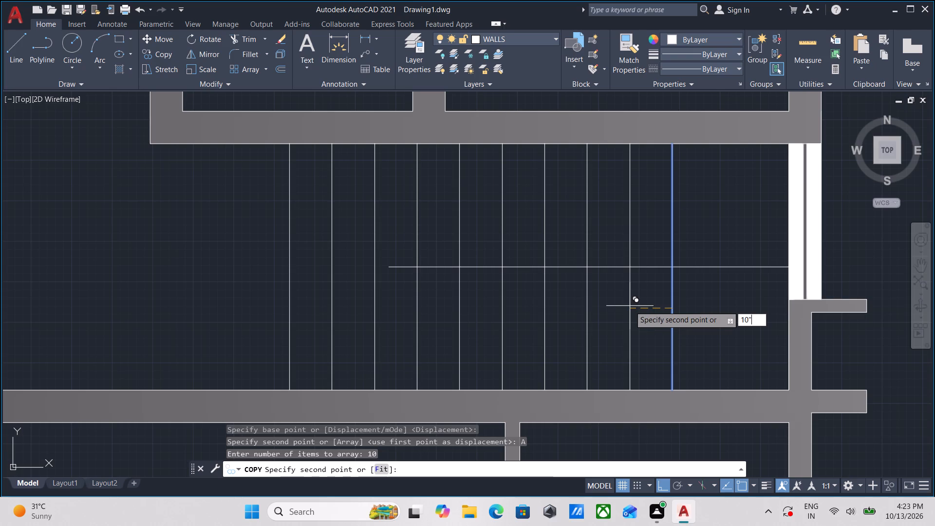
pyautogui.press('BackSpace')
pyautogui.press('BackSpace')
pyautogui.press('BackSpace')
pyautogui.write("1'")
pyautogui.press('Return')
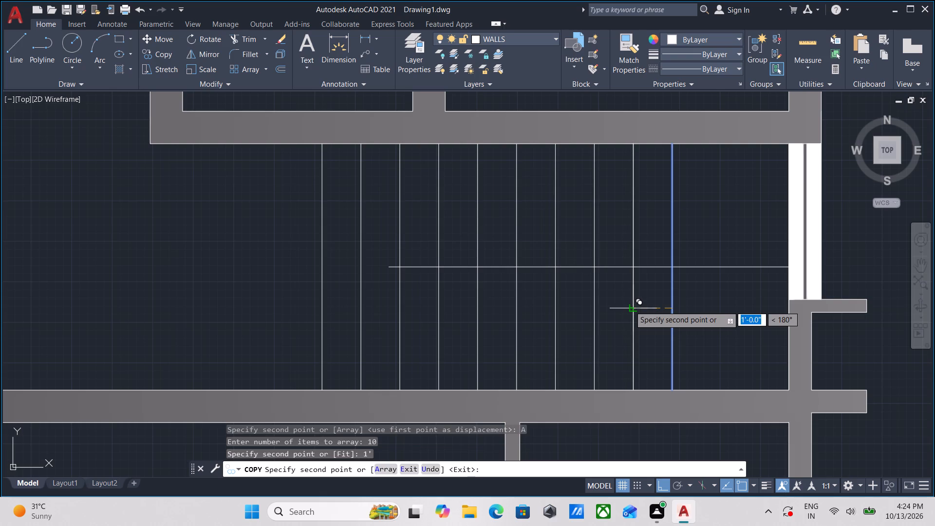
pyautogui.press('Escape')
# Draw a line from the free end of the horizontal centre line to the farthest vertical line of the array.
pyautogui.scroll(2, 193, 223)
pyautogui.moveTo(455, 299); pyautogui.dragTo(288, 282, button='middle')
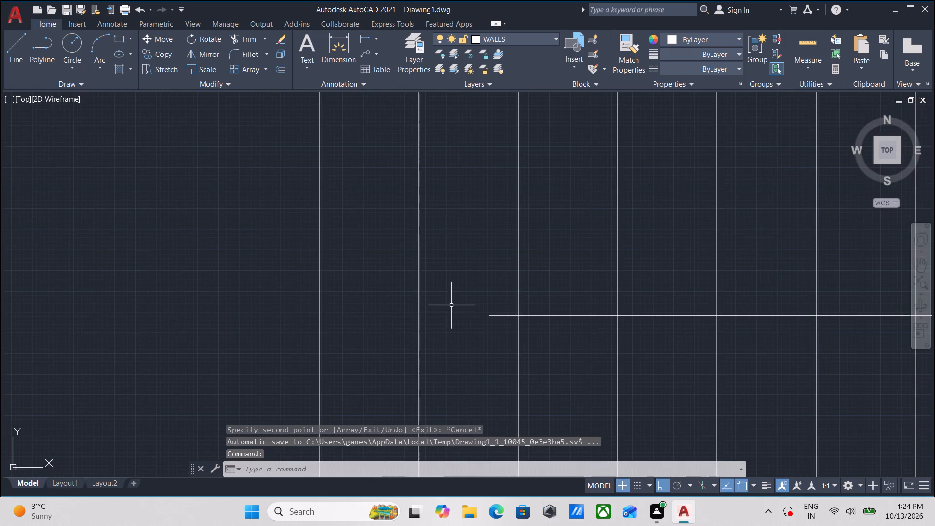
pyautogui.moveTo(451, 305); pyautogui.dragTo(412, 303, button='middle')
pyautogui.press('l')
pyautogui.press('Return')
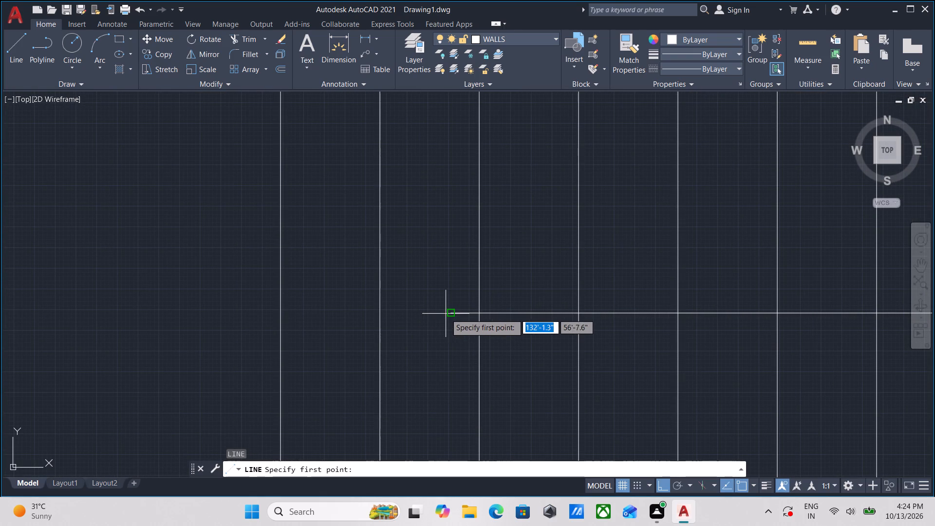
pyautogui.click(447, 313)
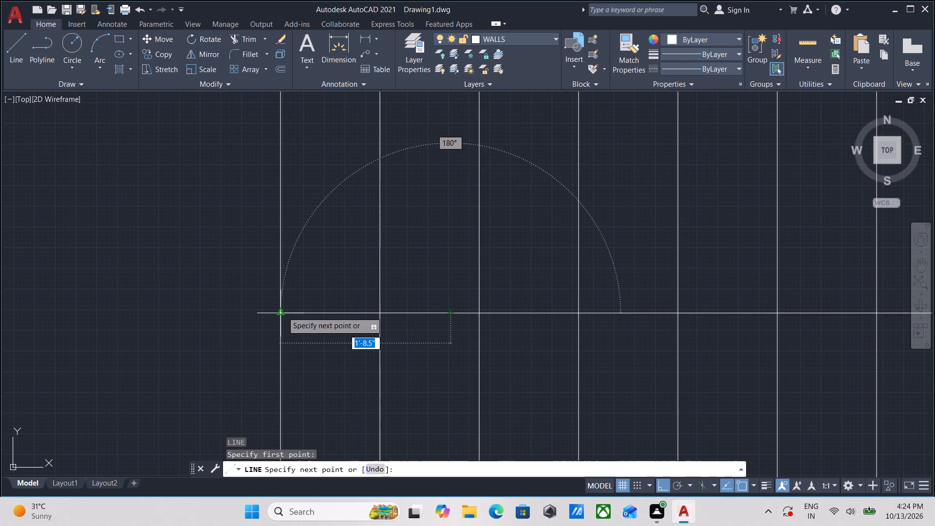
pyautogui.click(282, 312)
pyautogui.press('Escape')
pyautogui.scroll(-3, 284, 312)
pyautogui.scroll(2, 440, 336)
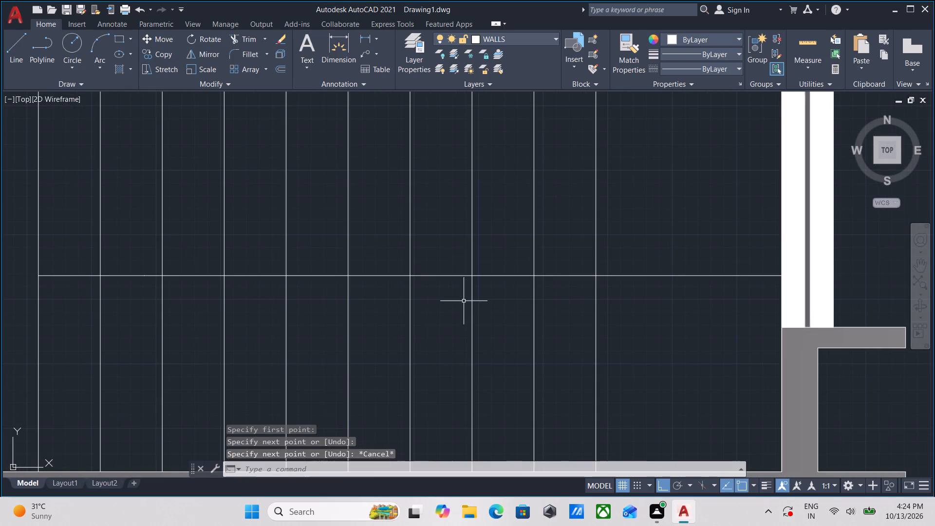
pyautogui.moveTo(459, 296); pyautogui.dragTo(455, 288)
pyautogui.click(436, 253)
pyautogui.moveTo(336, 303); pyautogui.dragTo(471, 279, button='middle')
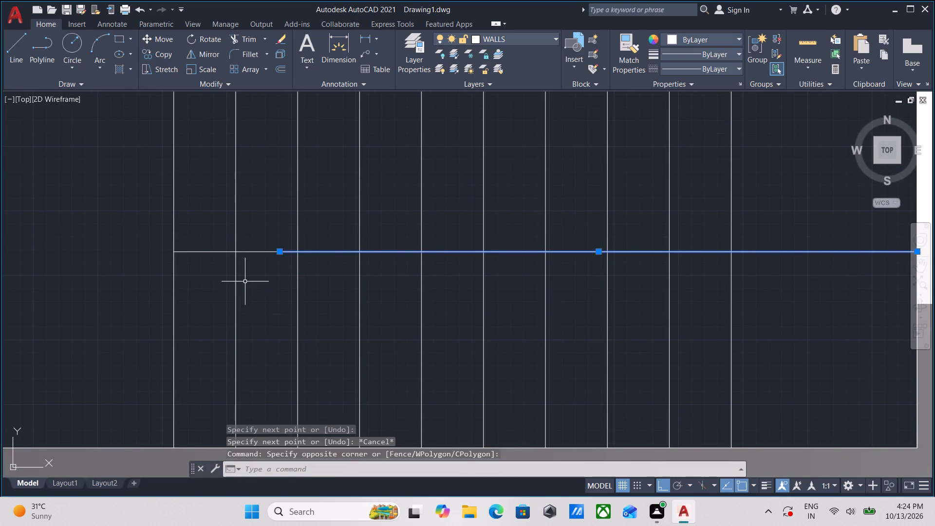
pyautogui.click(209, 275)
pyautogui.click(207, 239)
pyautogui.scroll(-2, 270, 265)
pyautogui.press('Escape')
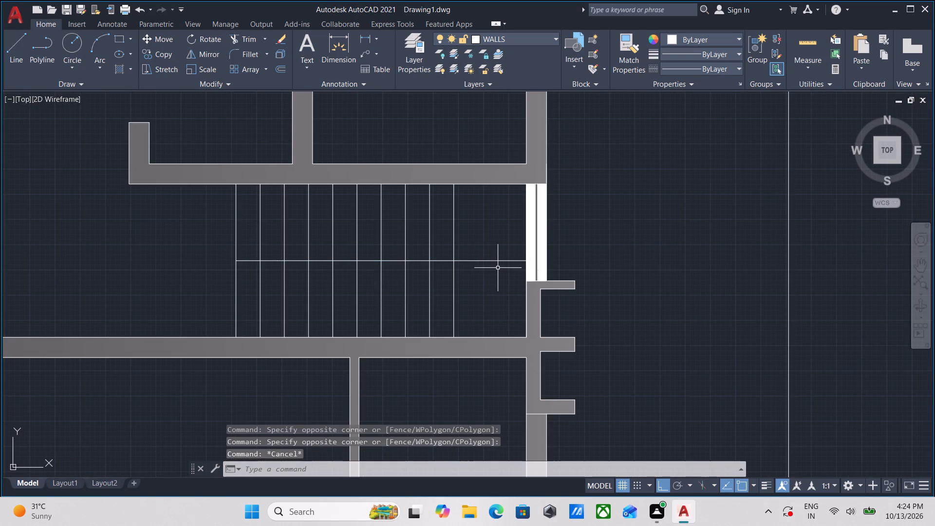
# Shorten the horizontal centre line by moving its window-side end 3' back to the vertical line nearest the window.
pyautogui.click(498, 268)
pyautogui.click(475, 240)
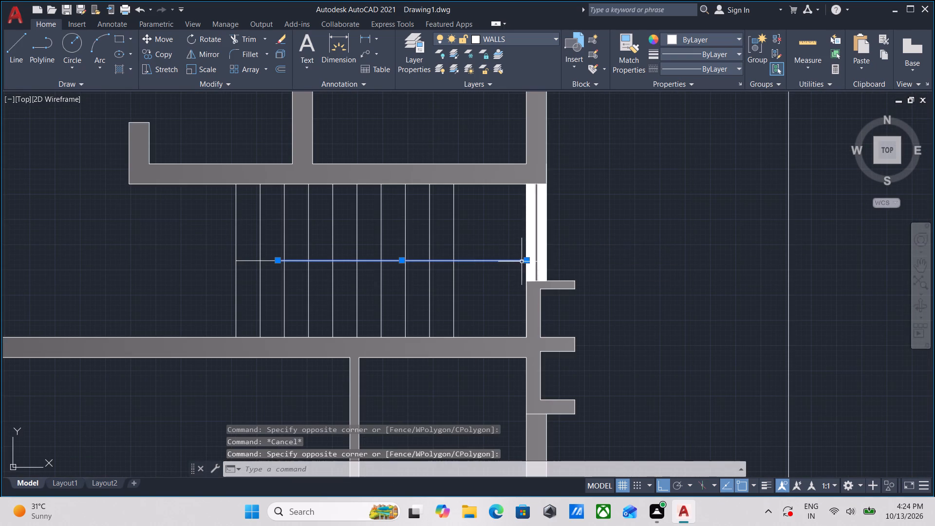
pyautogui.click(524, 260)
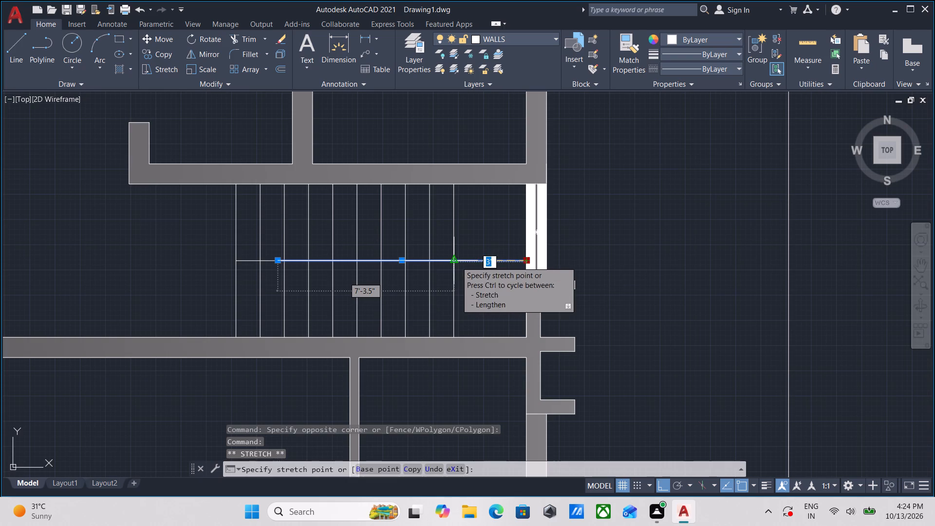
pyautogui.click(456, 262)
pyautogui.press('Escape')
# Join the two collinear horizontal centre-line segments across the vertical lines into one line.
pyautogui.scroll(1, 332, 272)
pyautogui.moveTo(332, 272); pyautogui.dragTo(442, 286, button='middle')
pyautogui.click(442, 286)
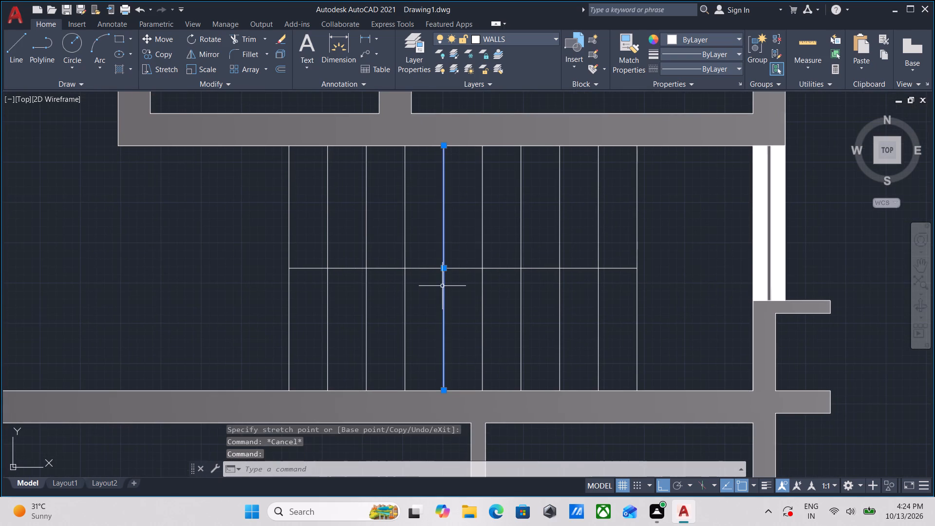
pyautogui.press('Escape')
pyautogui.click(455, 283)
pyautogui.click(449, 250)
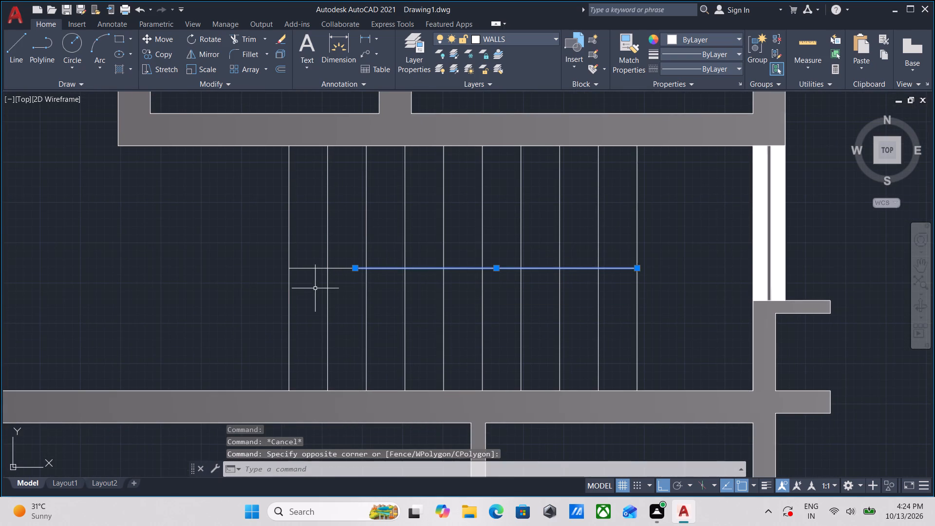
pyautogui.click(315, 287)
pyautogui.click(301, 252)
pyautogui.moveTo(301, 252); pyautogui.dragTo(306, 265, button='middle')
pyautogui.write('JOIN')
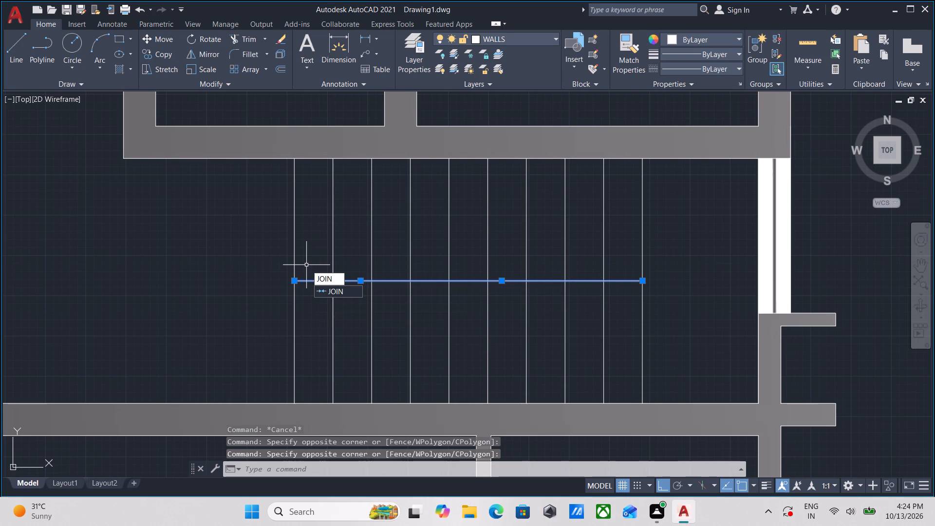
pyautogui.press('Return')
# Offset the joined horizontal centre line upward by 2".
pyautogui.scroll(1, 380, 289)
pyautogui.moveTo(382, 289); pyautogui.dragTo(383, 282)
pyautogui.click(382, 246)
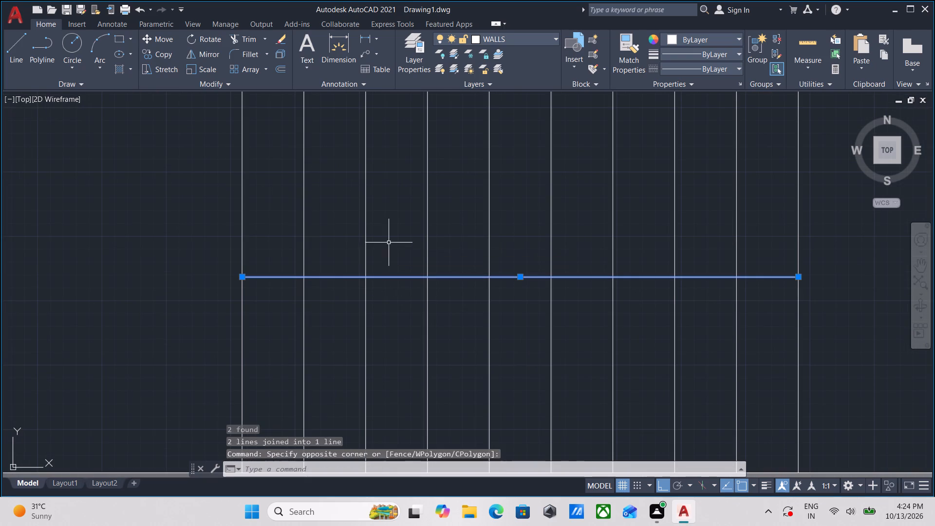
pyautogui.moveTo(390, 243); pyautogui.dragTo(356, 264, button='middle')
pyautogui.press('Escape')
pyautogui.click(368, 311)
pyautogui.click(357, 275)
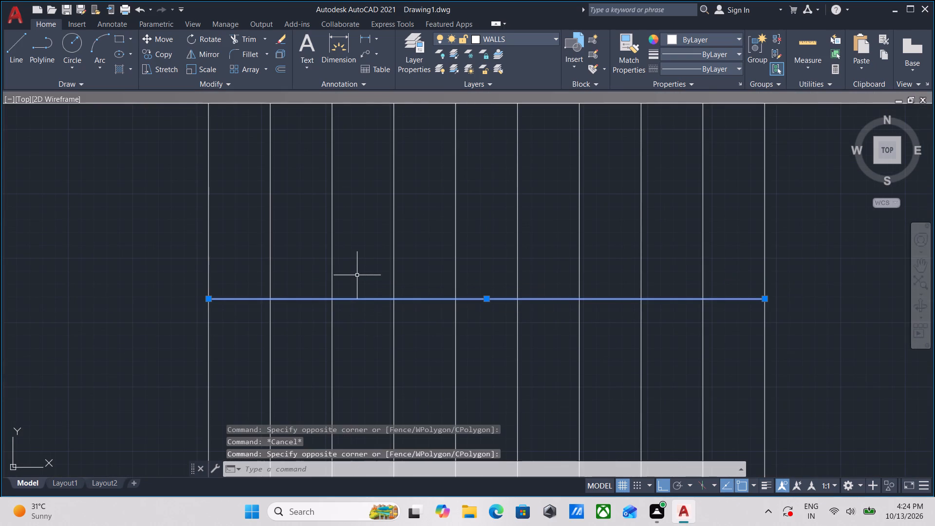
pyautogui.press('o')
pyautogui.press('Return')
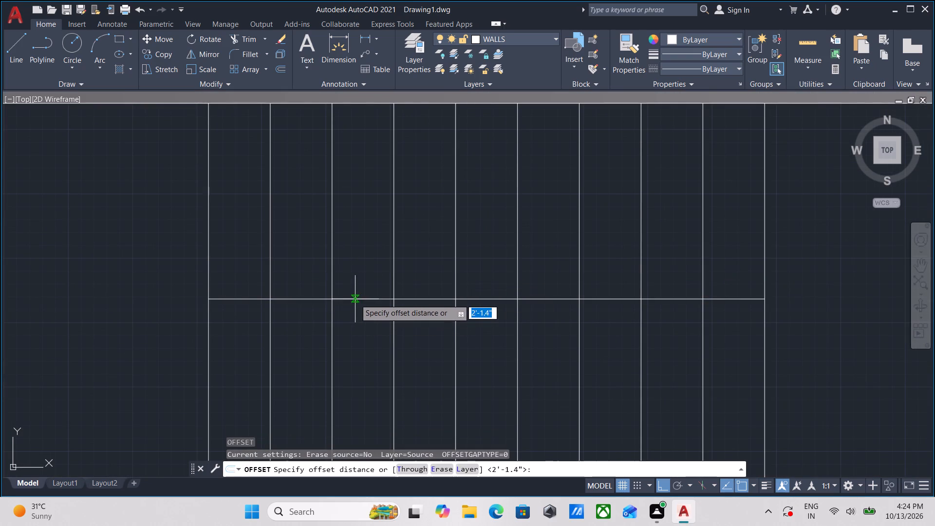
pyautogui.click(355, 299)
pyautogui.click(355, 273)
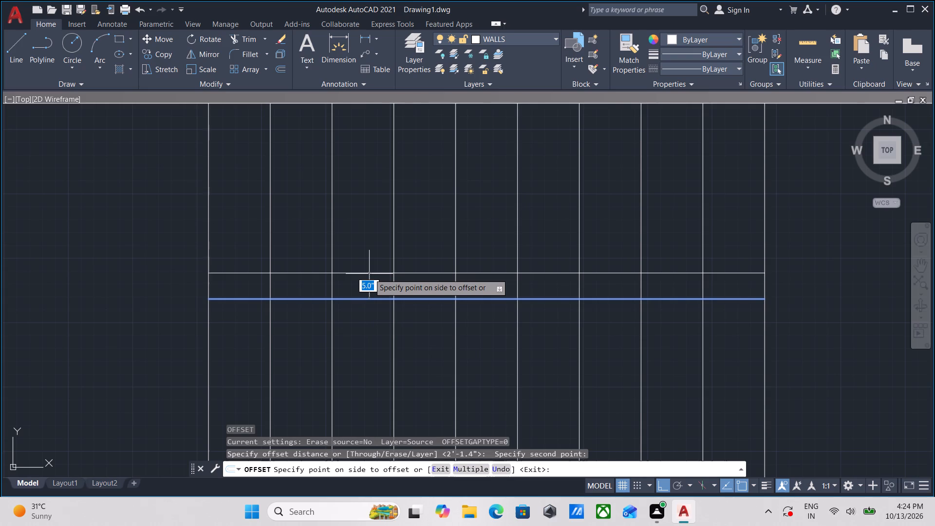
pyautogui.press('2')
pyautogui.hotkey('shift', '"')
pyautogui.press('Return')
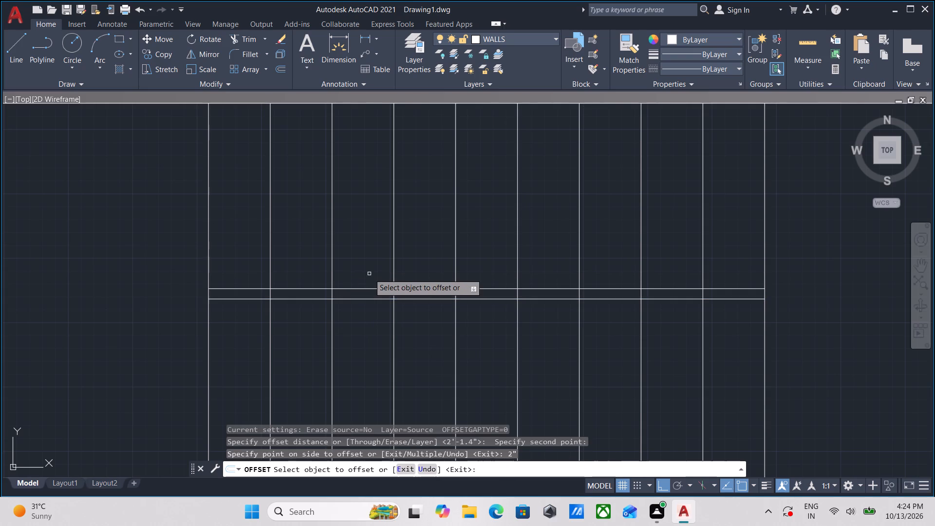
# Offset the same horizontal centre line downward by 2".
pyautogui.click(382, 300)
pyautogui.press('2')
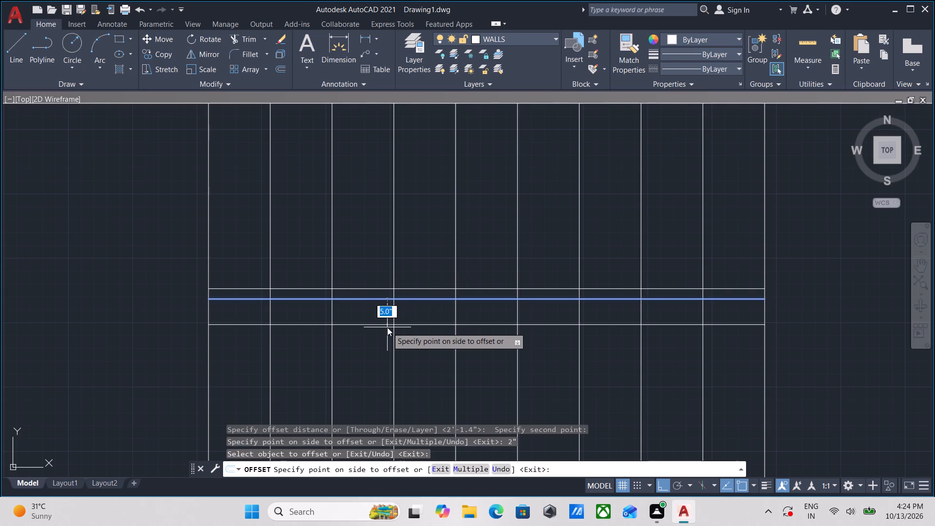
pyautogui.hotkey('shift', '"')
pyautogui.press('Return')
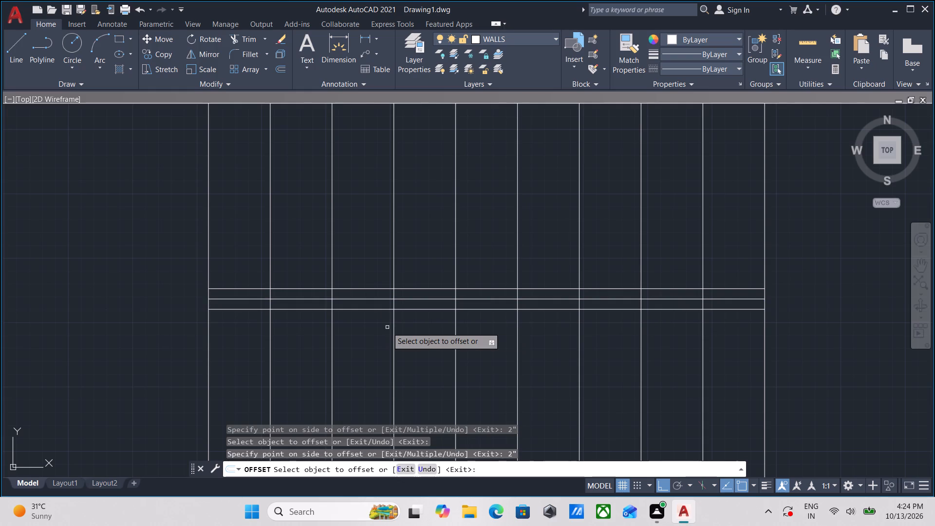
pyautogui.press('Escape')
# Trim the stair tread lines between the centre line and the lower offset line, keeping the window-side end line.
pyautogui.scroll(1, 478, 310)
pyautogui.moveTo(496, 299); pyautogui.dragTo(338, 317, button='middle')
pyautogui.scroll(-2, 341, 317)
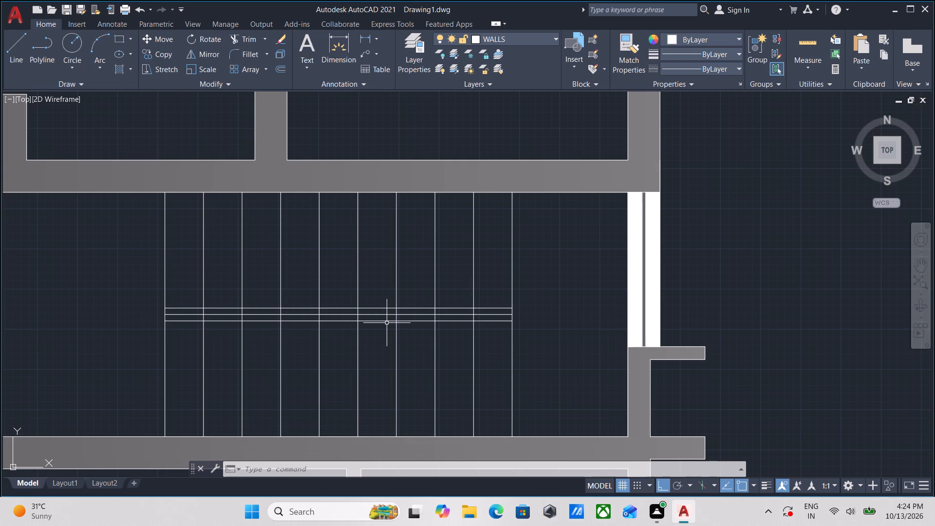
pyautogui.scroll(1, 387, 323)
pyautogui.write('TR')
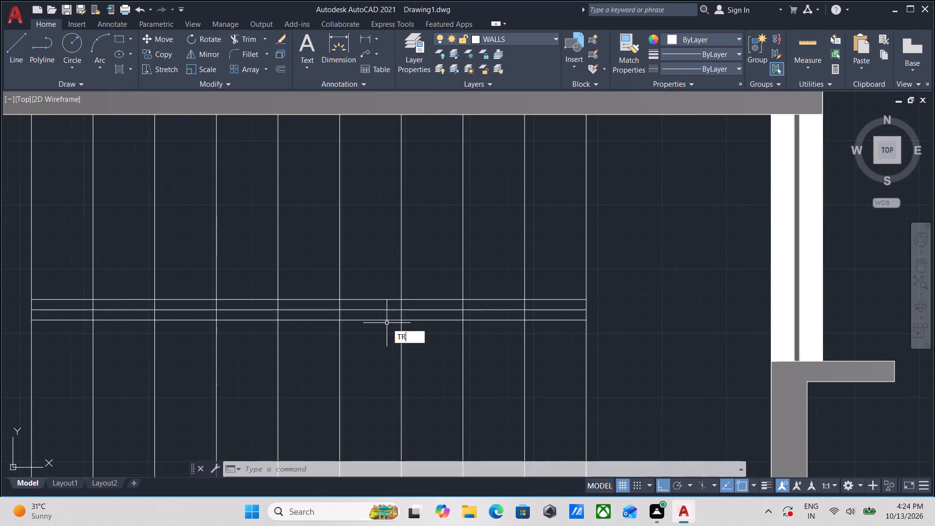
pyautogui.press('Return')
pyautogui.moveTo(34, 301); pyautogui.dragTo(203, 285, button='middle')
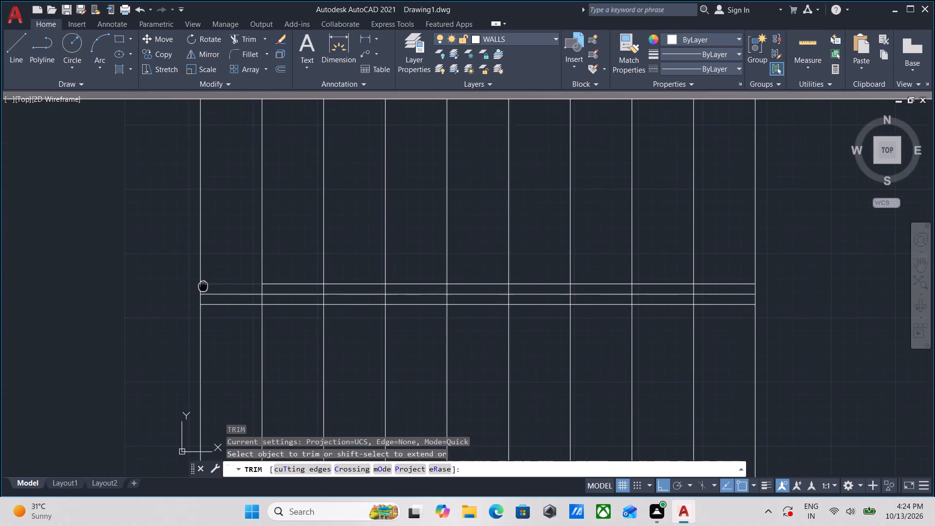
pyautogui.scroll(2, 170, 315)
pyautogui.click(222, 276)
pyautogui.moveTo(445, 268); pyautogui.dragTo(248, 281, button='middle')
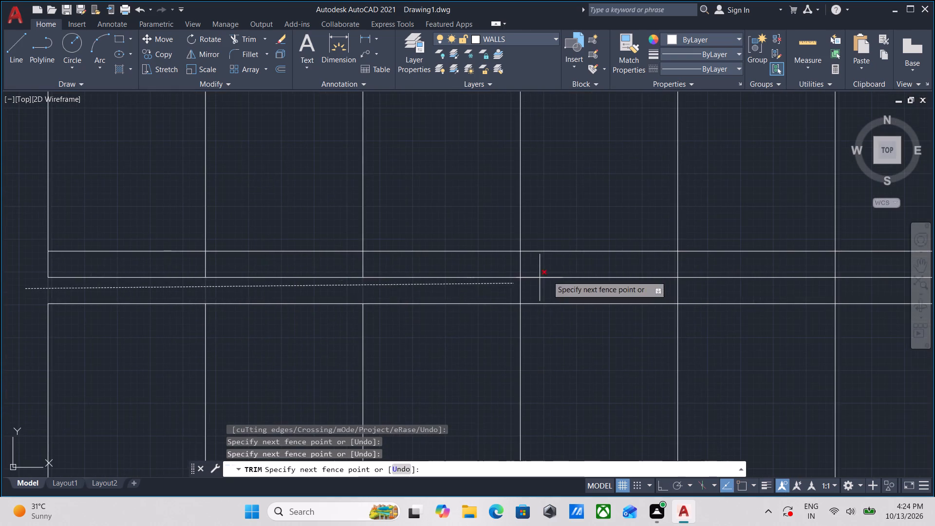
pyautogui.moveTo(552, 276); pyautogui.dragTo(211, 279, button='middle')
pyautogui.scroll(-1, 574, 294)
pyautogui.moveTo(574, 294); pyautogui.dragTo(245, 318, button='middle')
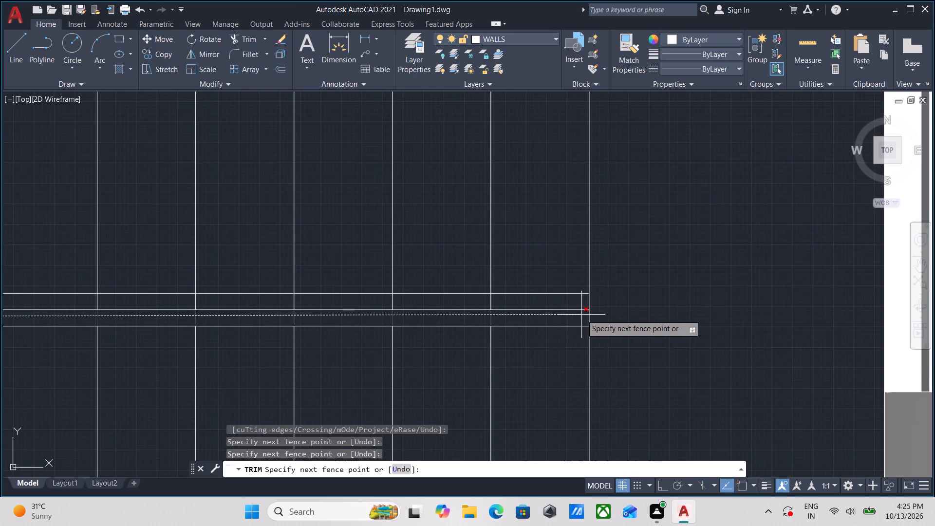
pyautogui.click(581, 315)
# Trim the tread lines between the upper offset line and the centre line, keeping the window-side end line.
pyautogui.moveTo(320, 313); pyautogui.dragTo(662, 273, button='middle')
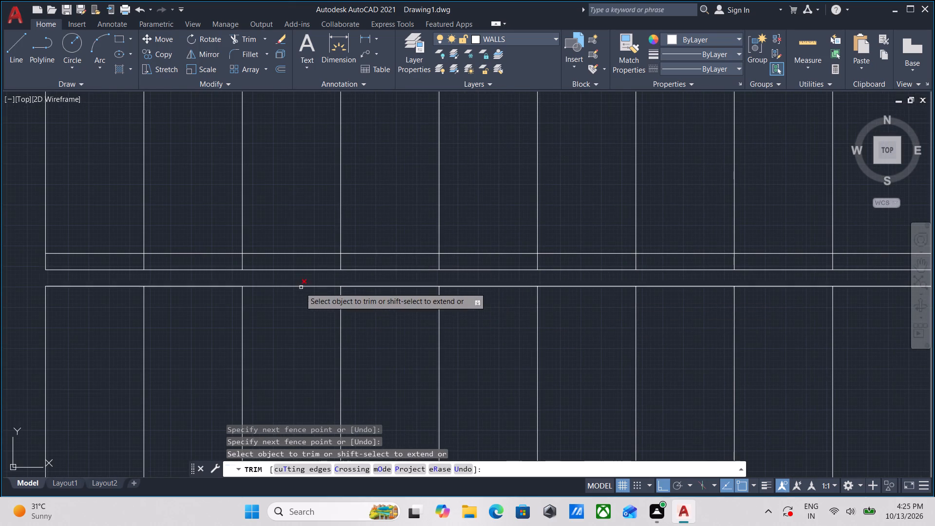
pyautogui.moveTo(291, 281); pyautogui.dragTo(465, 283, button='middle')
pyautogui.click(191, 263)
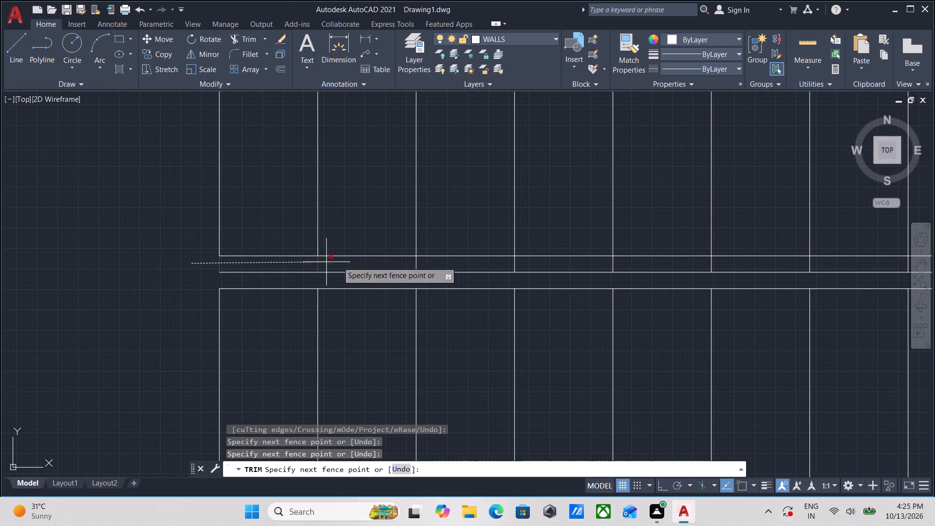
pyautogui.moveTo(373, 264); pyautogui.dragTo(301, 277, button='middle')
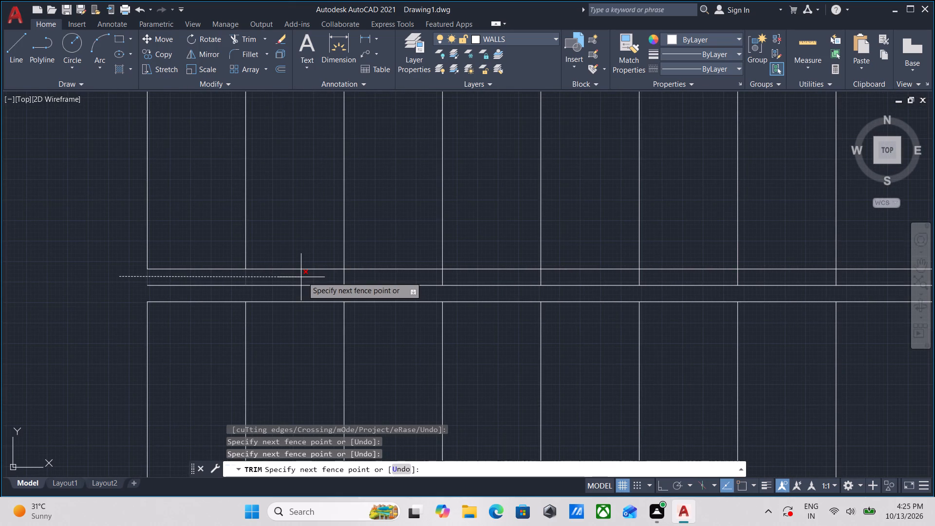
pyautogui.moveTo(442, 274); pyautogui.dragTo(300, 289, button='middle')
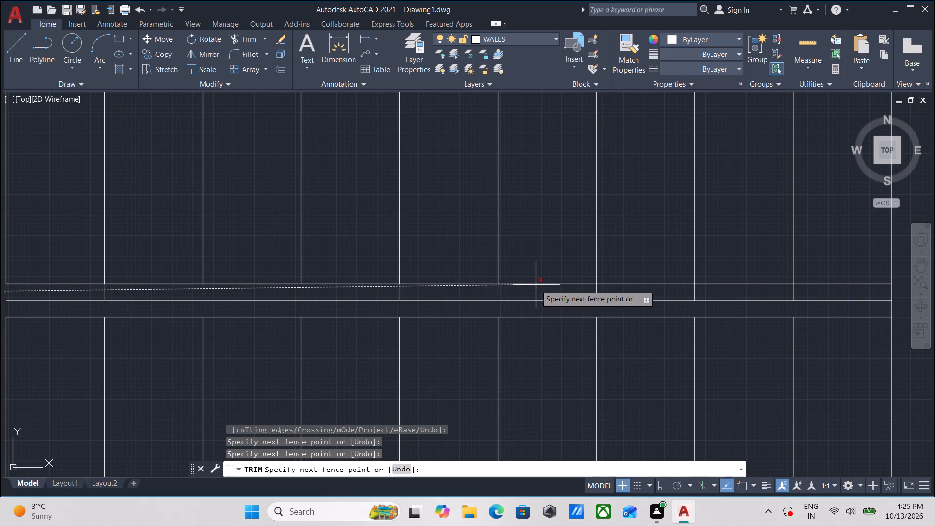
pyautogui.moveTo(574, 293); pyautogui.dragTo(393, 293, button='middle')
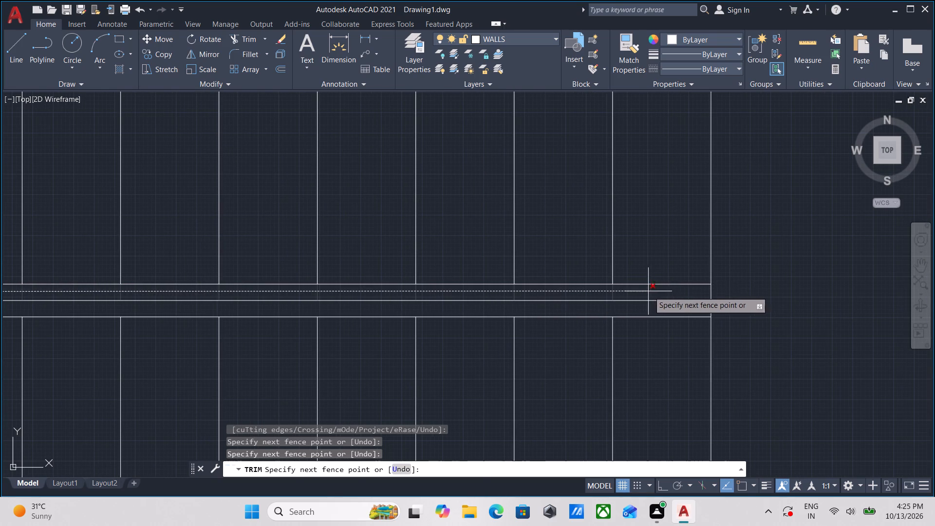
pyautogui.click(660, 293)
# Trim away the horizontal centre line between the two offset lines of the stair divider.
pyautogui.click(654, 305)
pyautogui.click(636, 296)
pyautogui.scroll(-2, 617, 303)
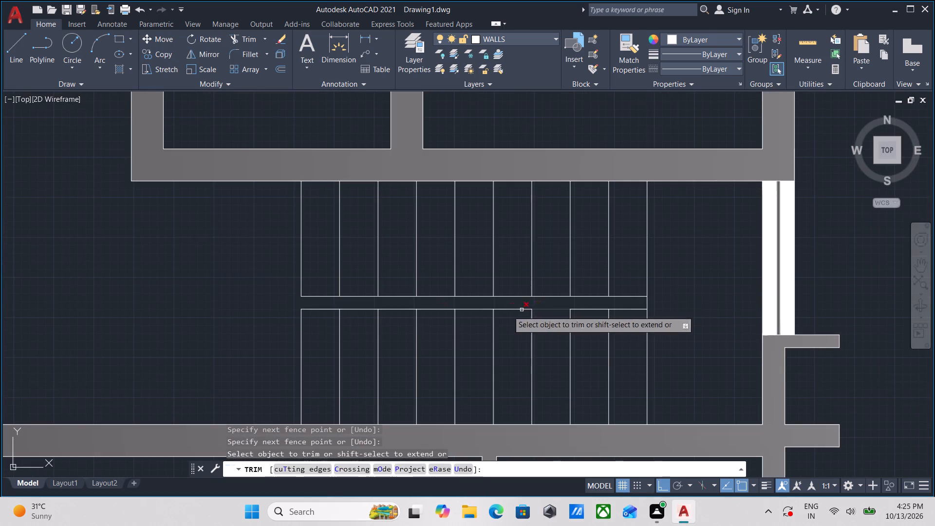
pyautogui.press('Escape')
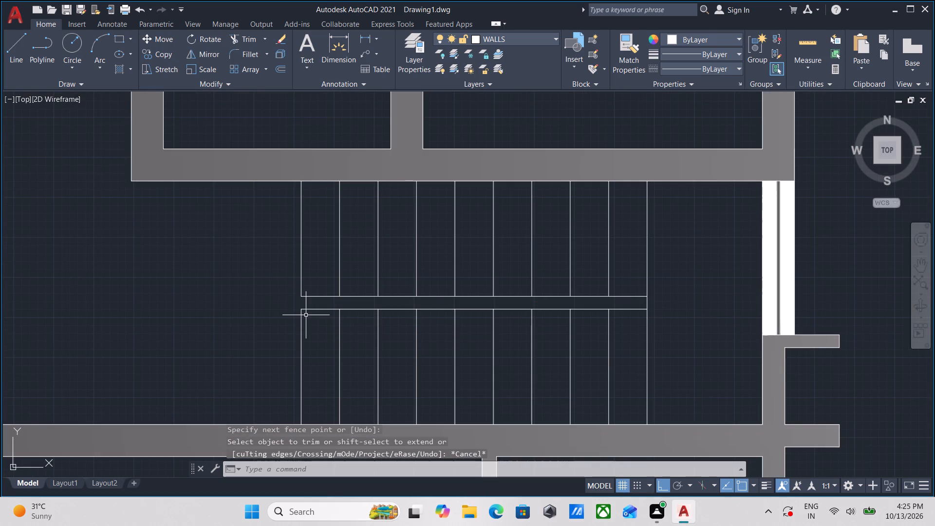
# Draw a horizontal line about 1' long across the upper flight's first tread, at the end farthest from the window.
pyautogui.moveTo(219, 305); pyautogui.dragTo(294, 346, button='middle')
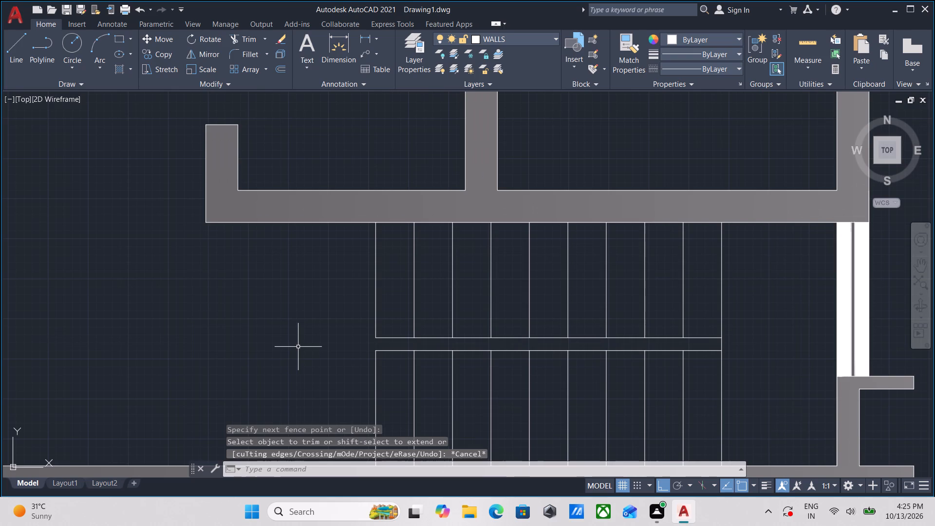
pyautogui.press('l')
pyautogui.press('Return')
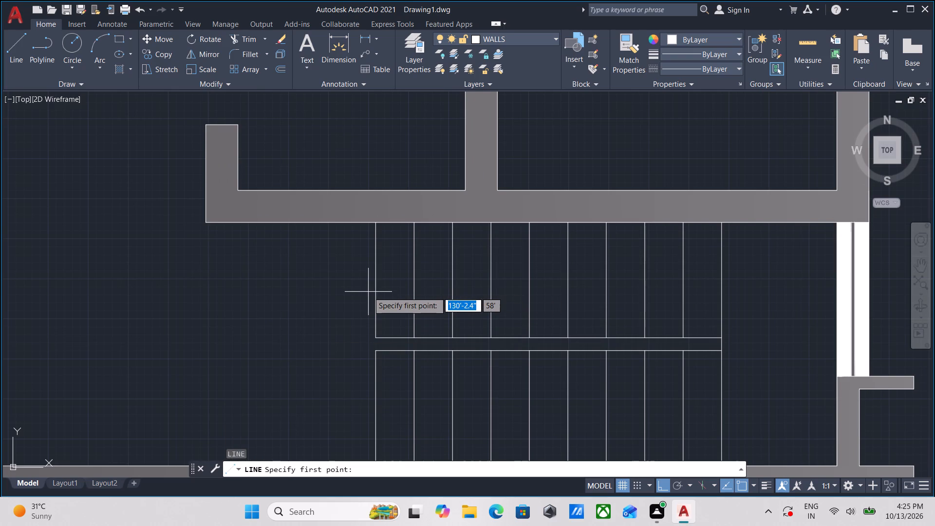
pyautogui.click(376, 294)
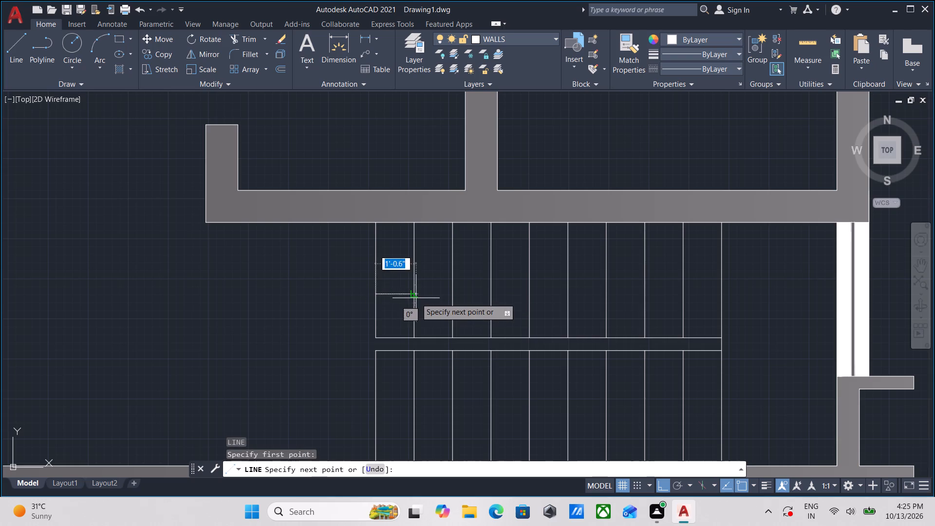
pyautogui.click(416, 298)
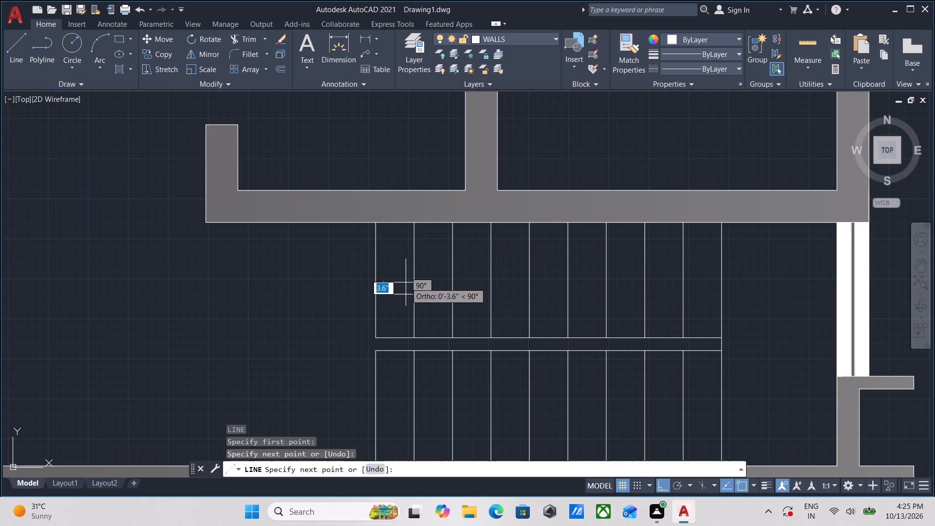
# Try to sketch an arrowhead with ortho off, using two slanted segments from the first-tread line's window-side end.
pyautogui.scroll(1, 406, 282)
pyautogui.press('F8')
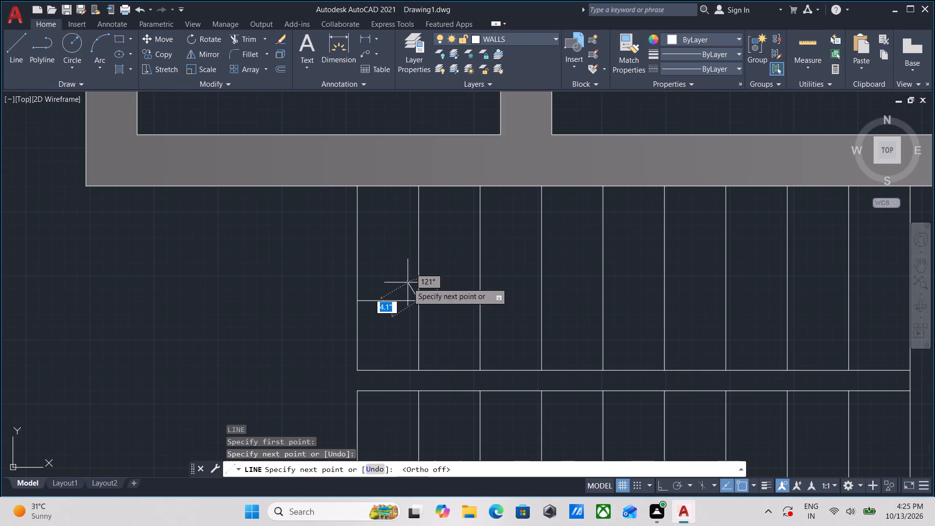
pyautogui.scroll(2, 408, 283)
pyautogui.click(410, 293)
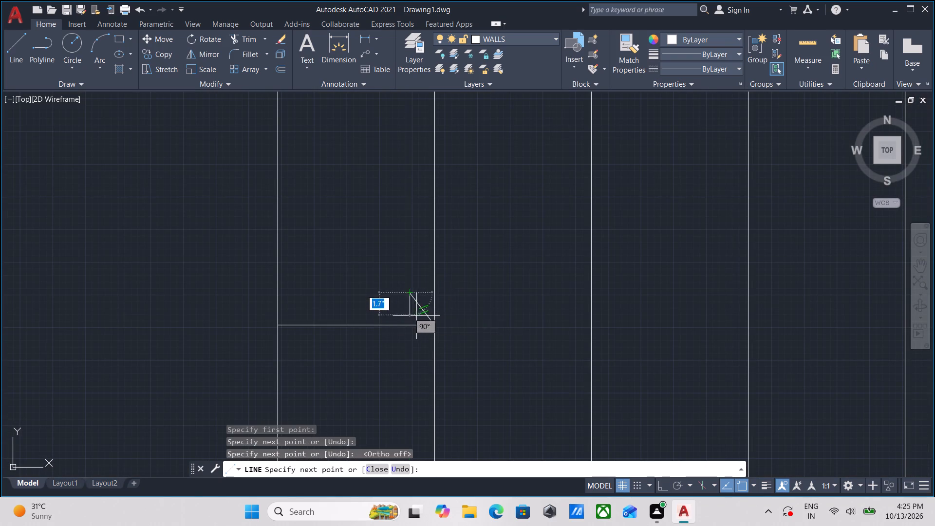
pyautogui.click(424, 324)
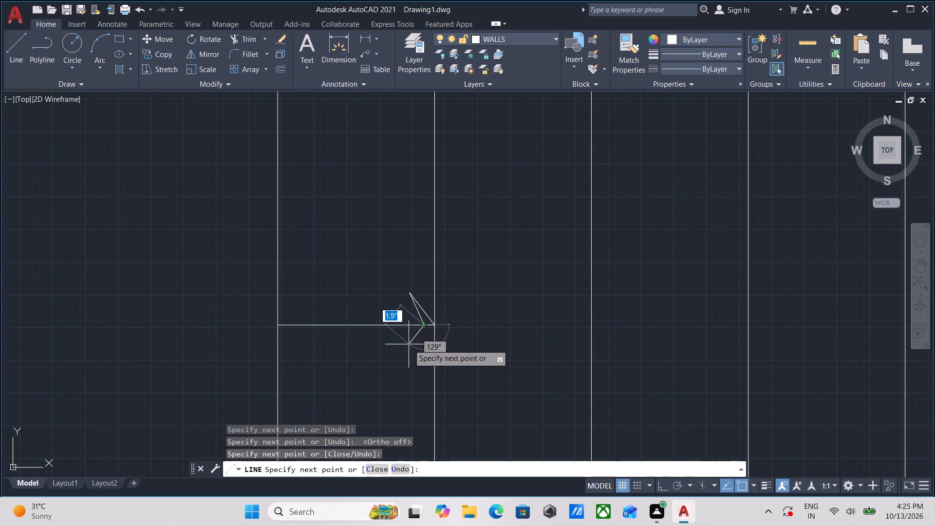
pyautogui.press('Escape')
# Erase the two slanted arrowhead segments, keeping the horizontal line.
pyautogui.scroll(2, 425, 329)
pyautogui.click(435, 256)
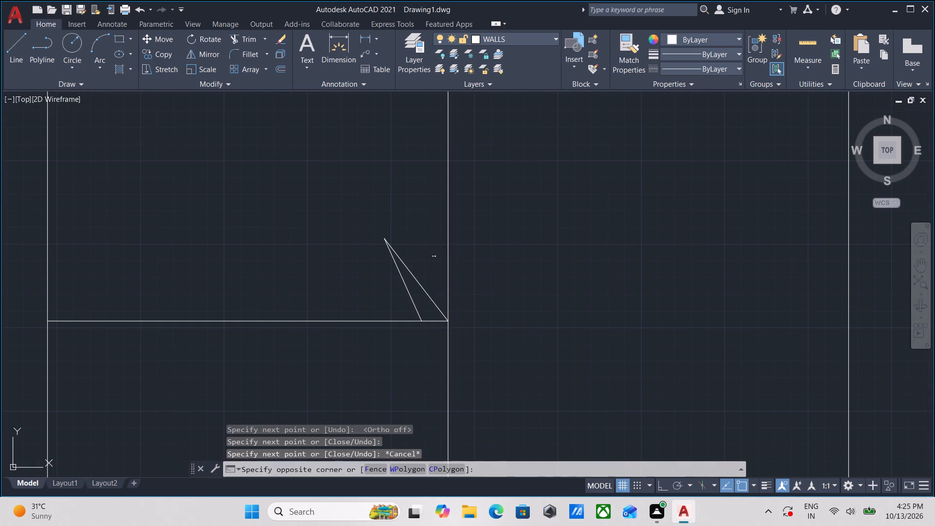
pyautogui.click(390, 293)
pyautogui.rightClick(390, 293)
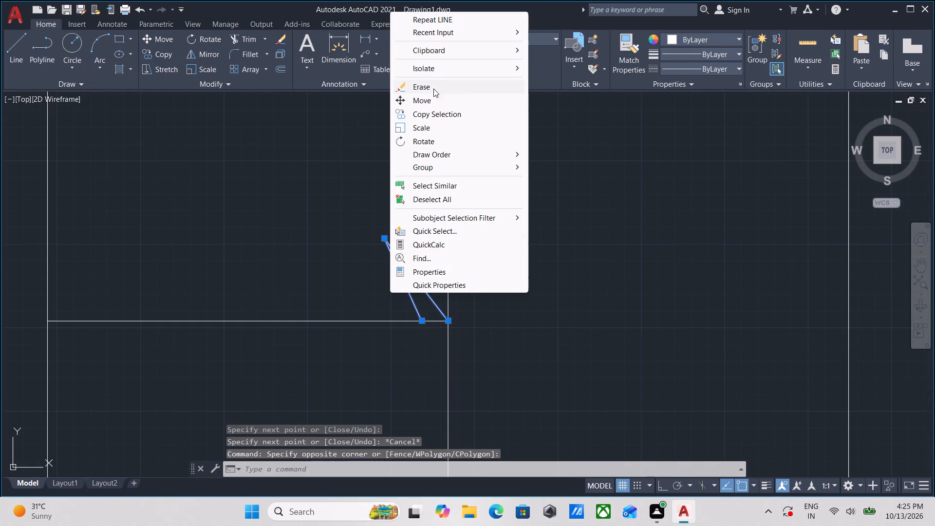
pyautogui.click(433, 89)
# Draw the upper half of a notched arrowhead with three segments, from the first-tread line's window-side end back onto that line.
pyautogui.press('l')
pyautogui.press('Return')
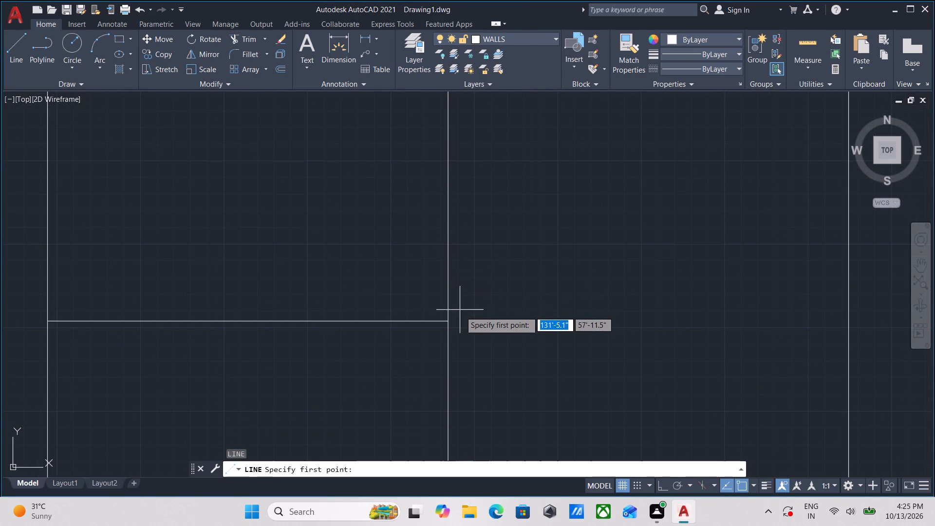
pyautogui.click(445, 323)
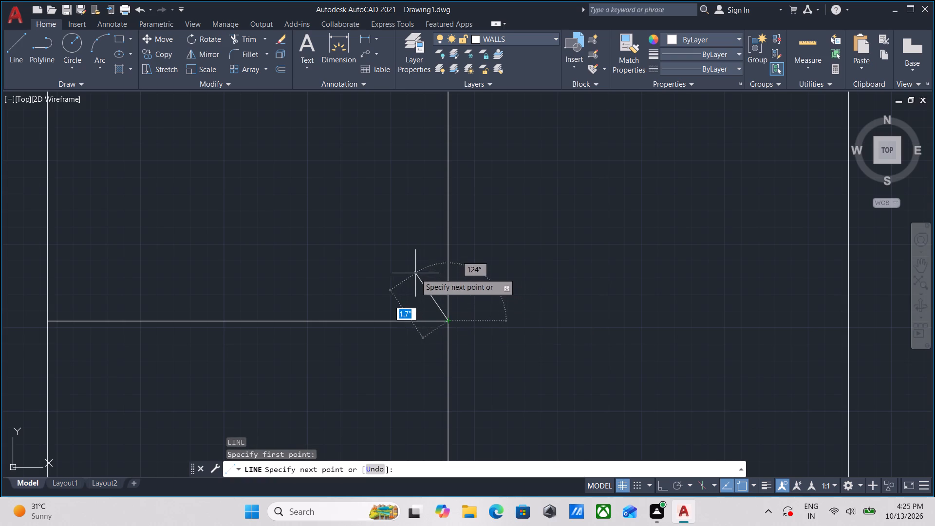
pyautogui.click(411, 270)
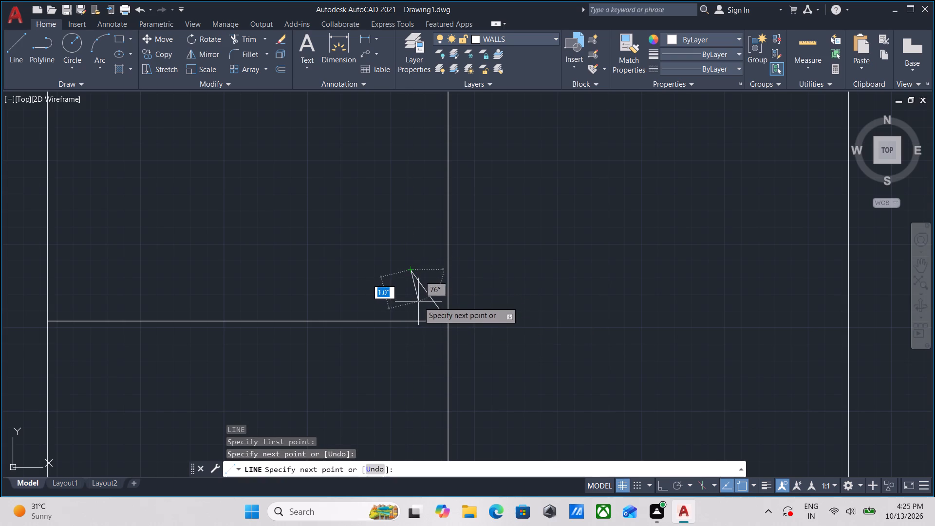
pyautogui.click(423, 304)
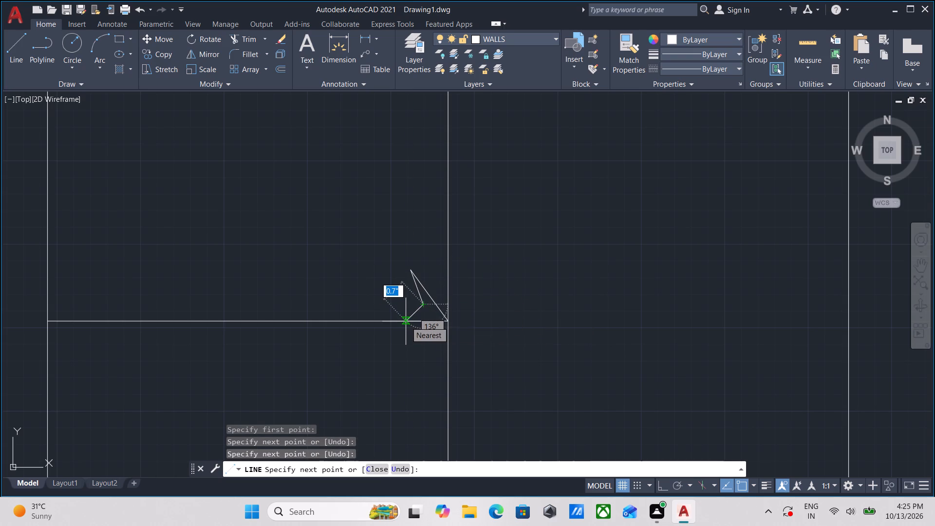
pyautogui.click(406, 321)
pyautogui.press('Escape')
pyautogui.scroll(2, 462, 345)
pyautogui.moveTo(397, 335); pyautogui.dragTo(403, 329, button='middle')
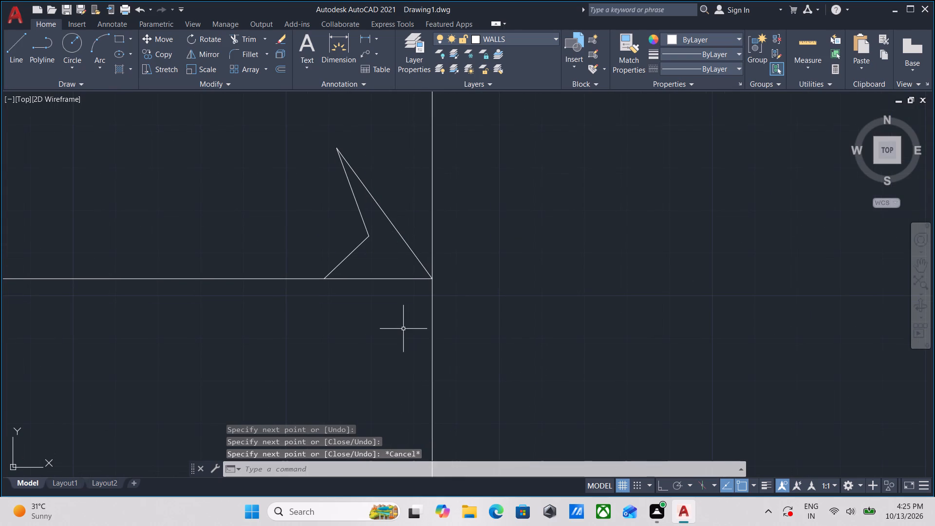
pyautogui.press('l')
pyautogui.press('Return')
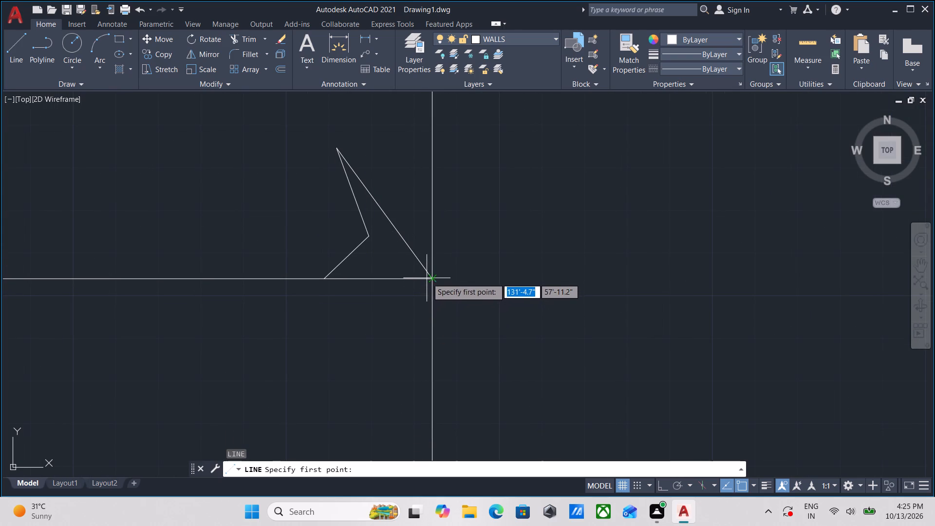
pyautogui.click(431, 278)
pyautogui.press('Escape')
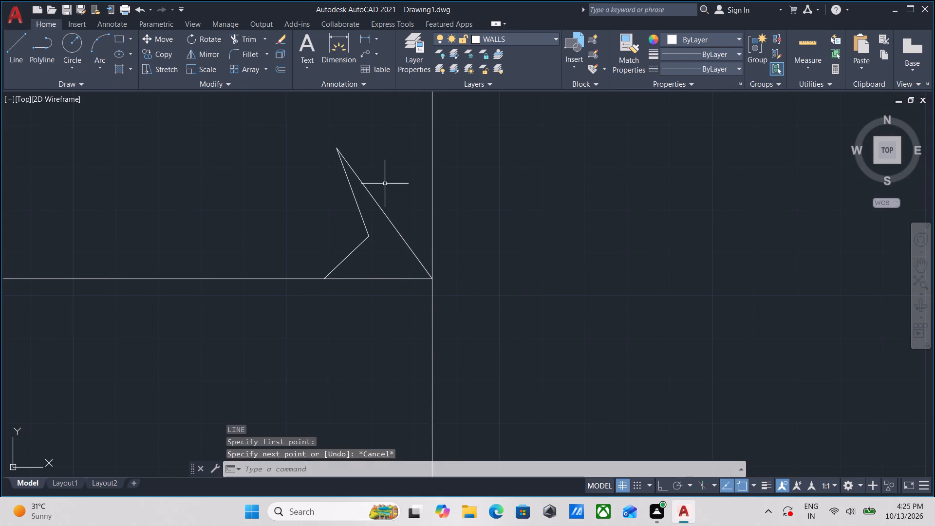
# Mirror the three arrowhead segments about the horizontal line with ortho on, keeping the originals.
pyautogui.moveTo(400, 161); pyautogui.dragTo(395, 166)
pyautogui.click(320, 267)
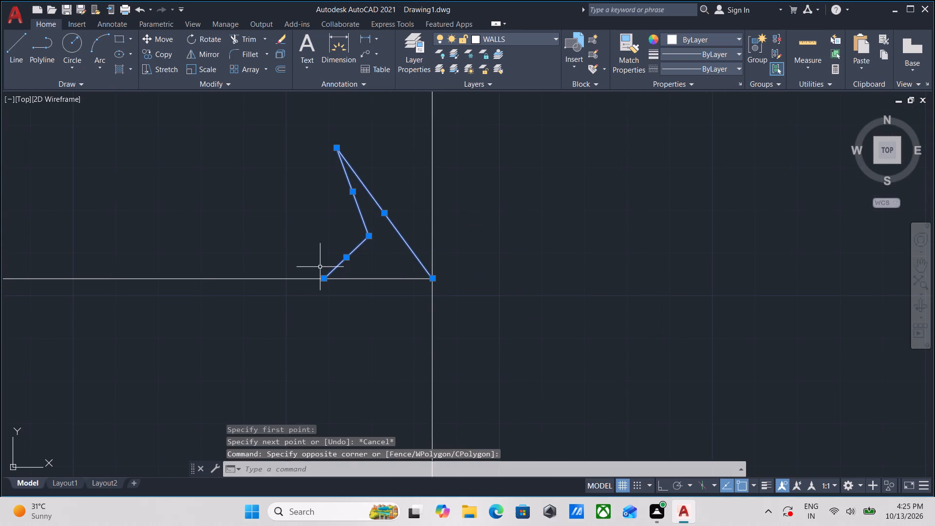
pyautogui.write('MI')
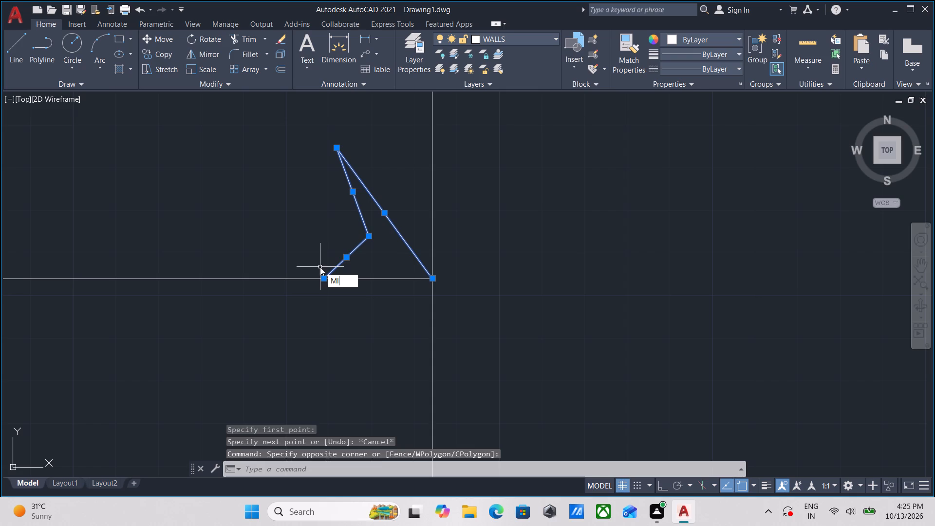
pyautogui.press('Return')
pyautogui.click(434, 281)
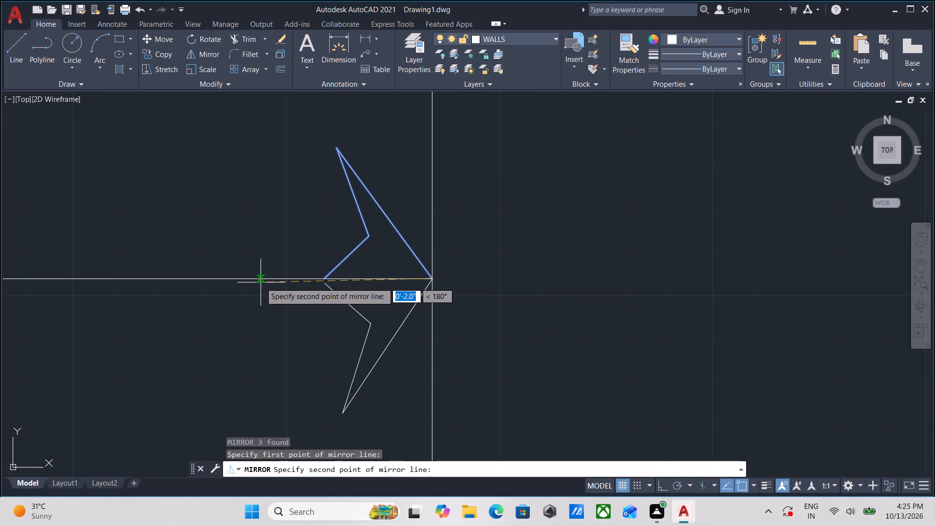
pyautogui.press('F8')
pyautogui.click(149, 281)
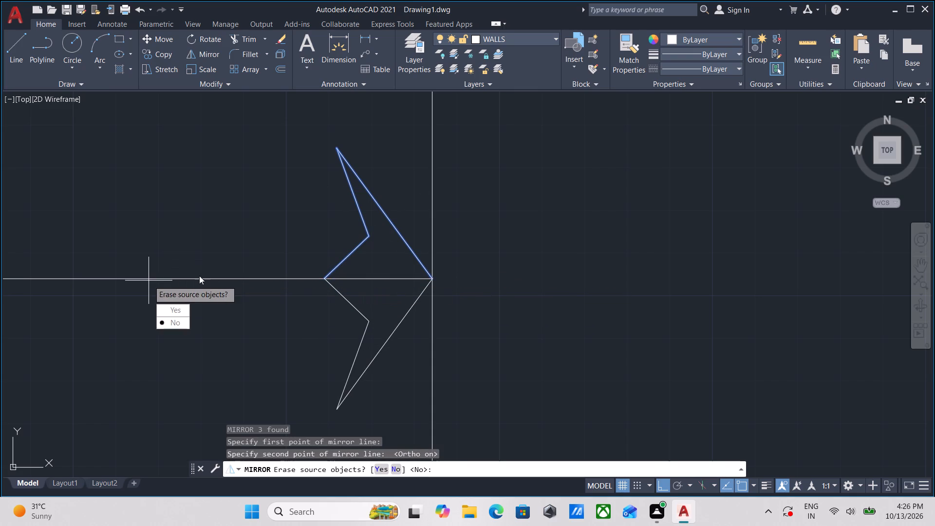
pyautogui.scroll(-1, 206, 275)
pyautogui.moveTo(208, 274); pyautogui.dragTo(327, 259, button='middle')
pyautogui.moveTo(347, 299); pyautogui.dragTo(208, 274)
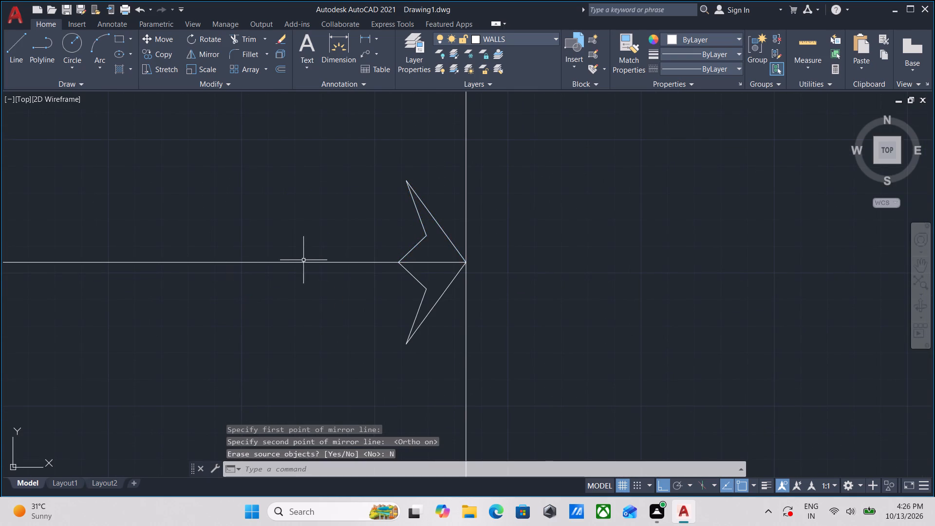
# Trim the part of the horizontal line that runs inside the arrowhead.
pyautogui.scroll(1, 365, 270)
pyautogui.moveTo(433, 277); pyautogui.dragTo(398, 294, button='middle')
pyautogui.write('TR')
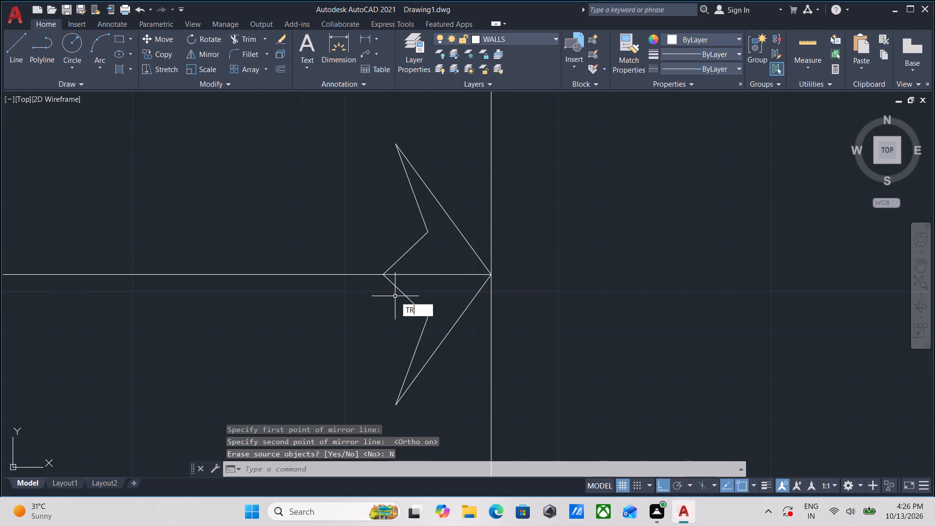
pyautogui.press('Return')
pyautogui.click(446, 290)
pyautogui.click(446, 249)
pyautogui.scroll(-3, 446, 249)
pyautogui.scroll(-1, 343, 262)
pyautogui.moveTo(343, 262); pyautogui.dragTo(429, 253, button='middle')
pyautogui.scroll(-2, 424, 285)
pyautogui.moveTo(424, 285); pyautogui.dragTo(446, 220, button='middle')
pyautogui.scroll(-2, 459, 208)
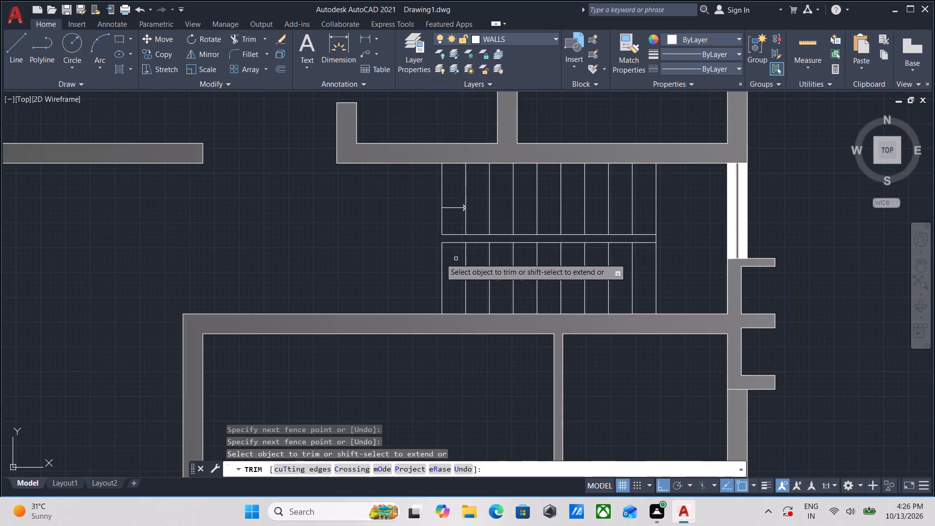
# Group the direction line and its arrowhead segments in the upper stair flight into one object.
pyautogui.scroll(-1, 407, 247)
pyautogui.moveTo(407, 247); pyautogui.dragTo(419, 275, button='middle')
pyautogui.scroll(5, 449, 263)
pyautogui.press('Escape')
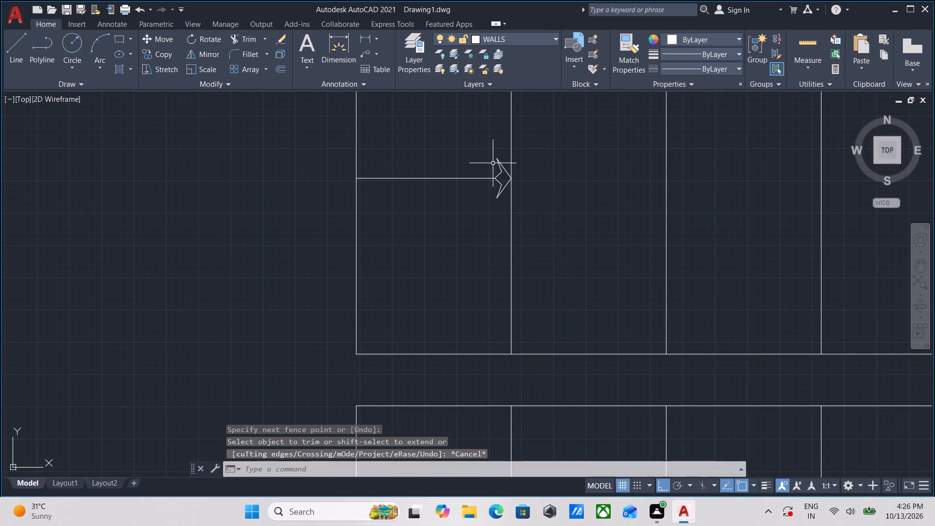
pyautogui.scroll(2, 490, 205)
pyautogui.moveTo(490, 206); pyautogui.dragTo(463, 263, button='middle')
pyautogui.moveTo(491, 255); pyautogui.dragTo(496, 252)
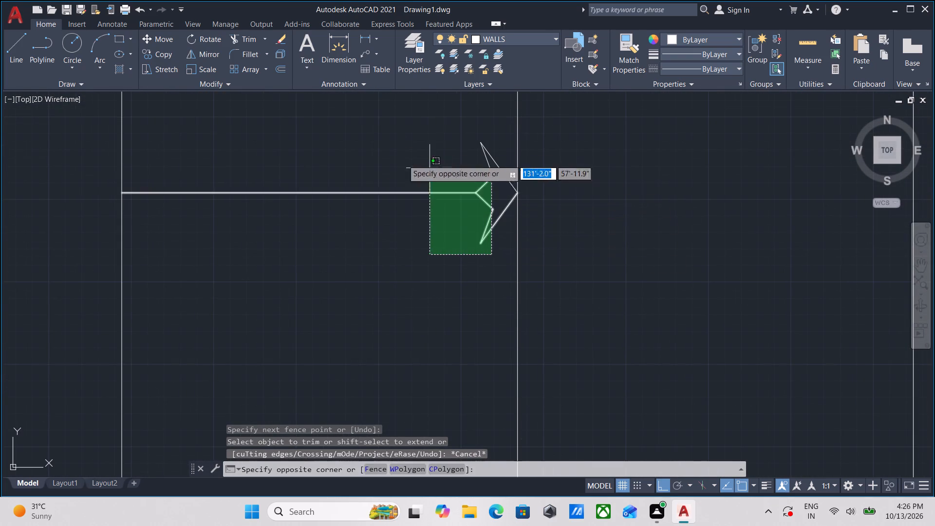
pyautogui.click(342, 147)
pyautogui.press('g')
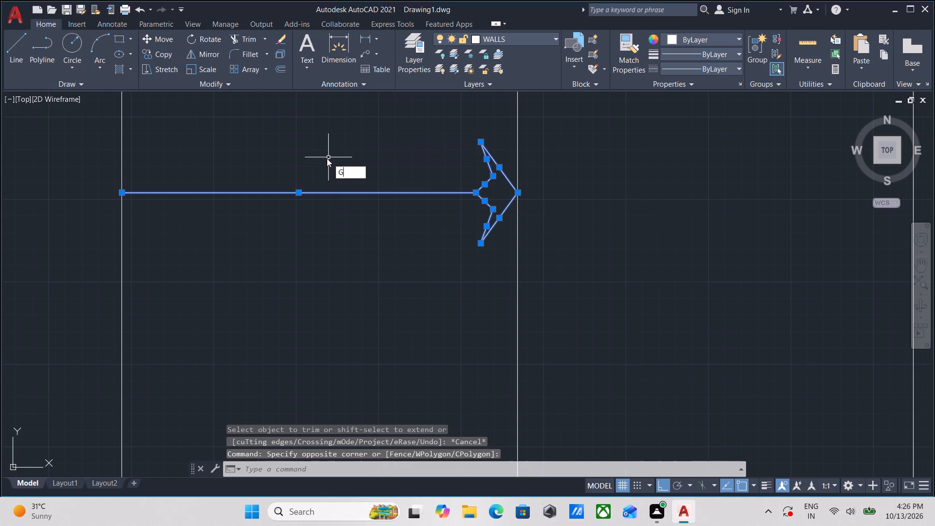
pyautogui.press('Return')
# Copy the arrow group from its tail endpoint straight down about 2'-9" into the lower stair flight.
pyautogui.moveTo(493, 273); pyautogui.dragTo(492, 264)
pyautogui.click(354, 150)
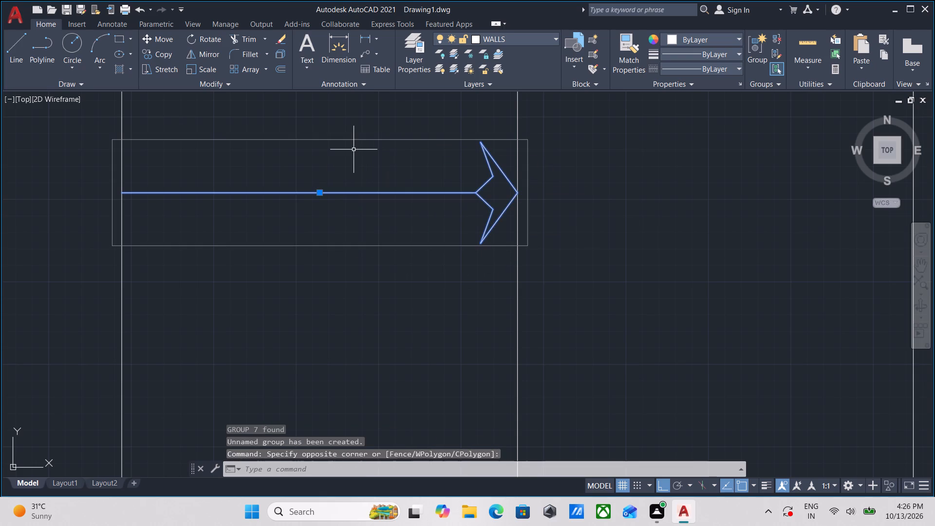
pyautogui.write('CO')
pyautogui.press('Return')
pyautogui.scroll(-1, 342, 195)
pyautogui.moveTo(342, 195); pyautogui.dragTo(437, 99, button='middle')
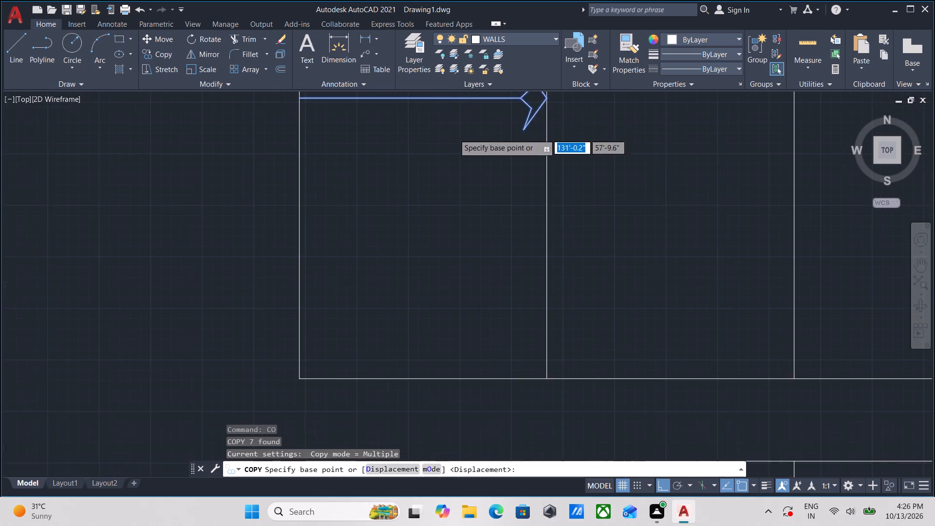
pyautogui.scroll(-1, 454, 136)
pyautogui.moveTo(454, 144); pyautogui.dragTo(458, 194, button='middle')
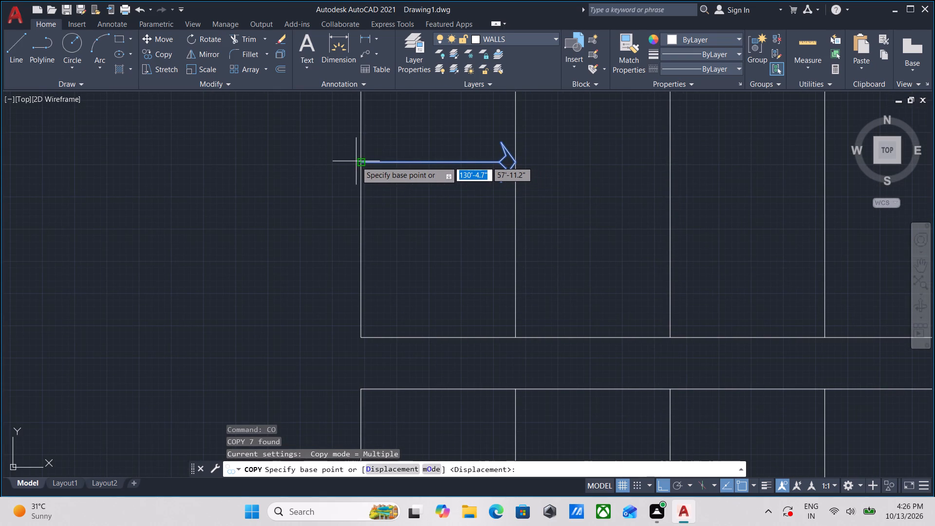
pyautogui.click(359, 161)
pyautogui.moveTo(449, 255); pyautogui.dragTo(458, 145, button='middle')
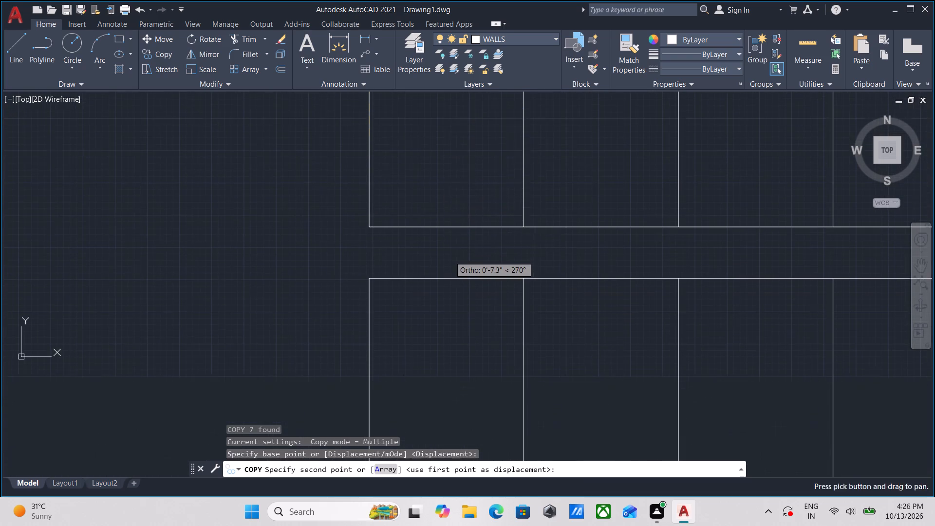
pyautogui.moveTo(442, 354); pyautogui.dragTo(464, 169, button='middle')
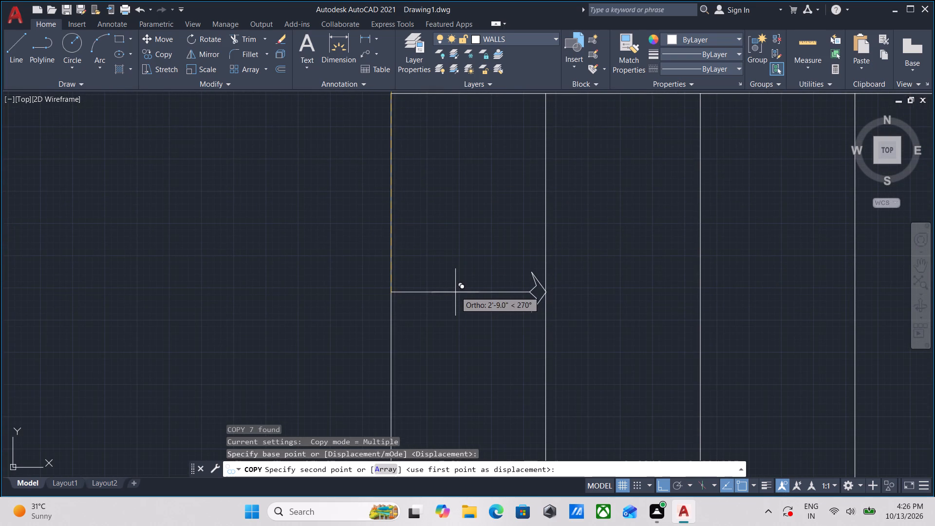
pyautogui.click(455, 290)
pyautogui.press('Escape')
# Mirror the lower flight's arrow about a vertical line through its tail, erasing the source arrow.
pyautogui.moveTo(490, 314); pyautogui.dragTo(481, 299)
pyautogui.click(438, 241)
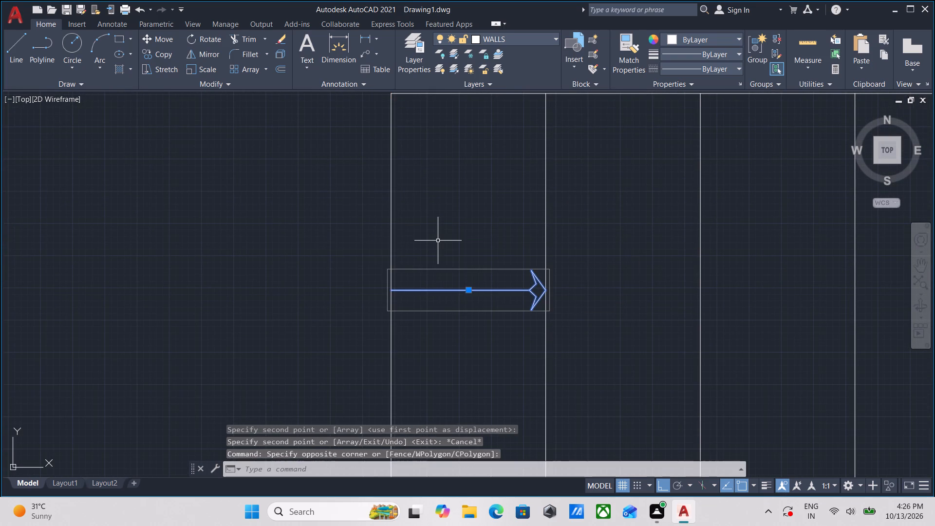
pyautogui.write('MI')
pyautogui.press('Return')
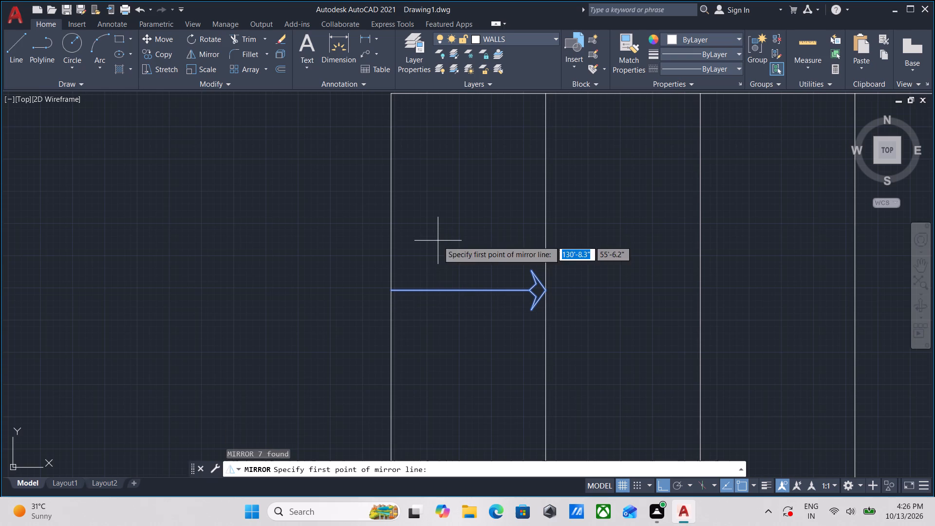
pyautogui.click(390, 289)
pyautogui.click(403, 385)
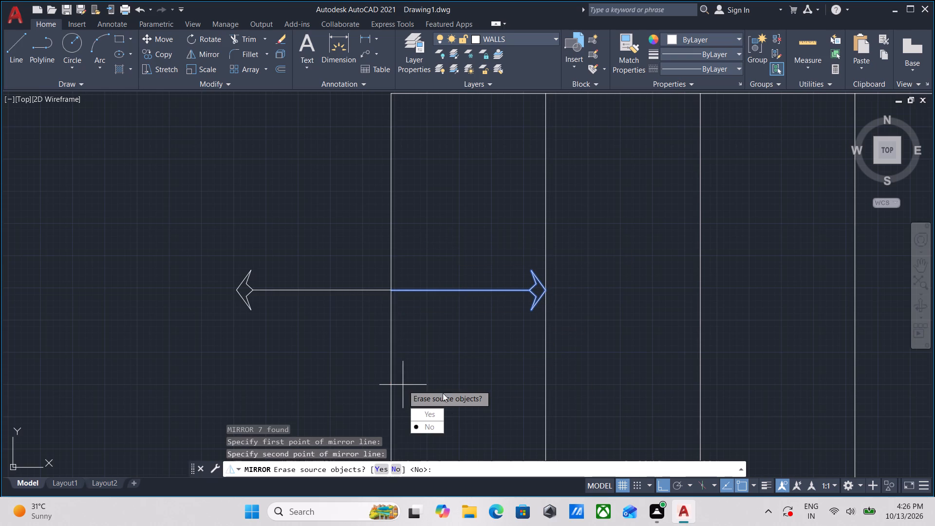
pyautogui.moveTo(432, 414); pyautogui.dragTo(403, 385)
# Move the mirrored arrow horizontally by its tail onto the second tread line, so it spans the first tread.
pyautogui.moveTo(355, 317); pyautogui.dragTo(342, 300)
pyautogui.click(283, 236)
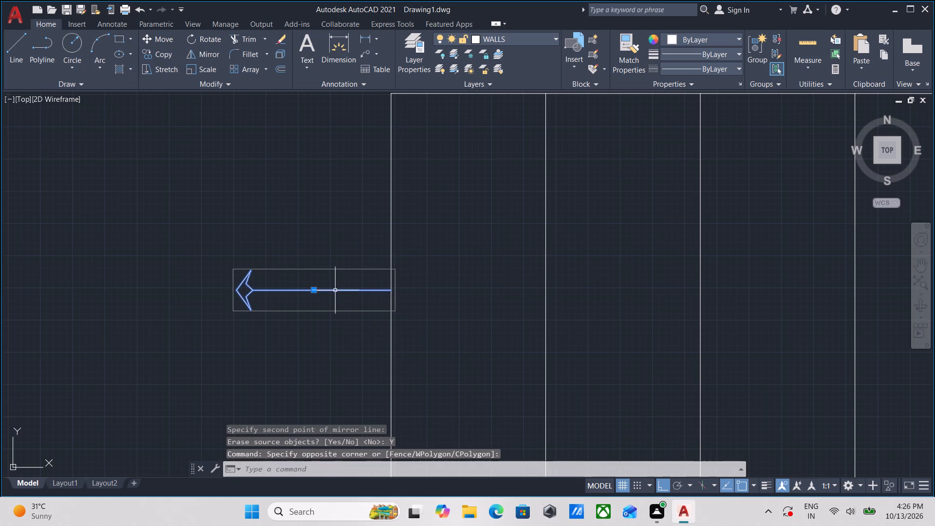
pyautogui.press('m')
pyautogui.press('Return')
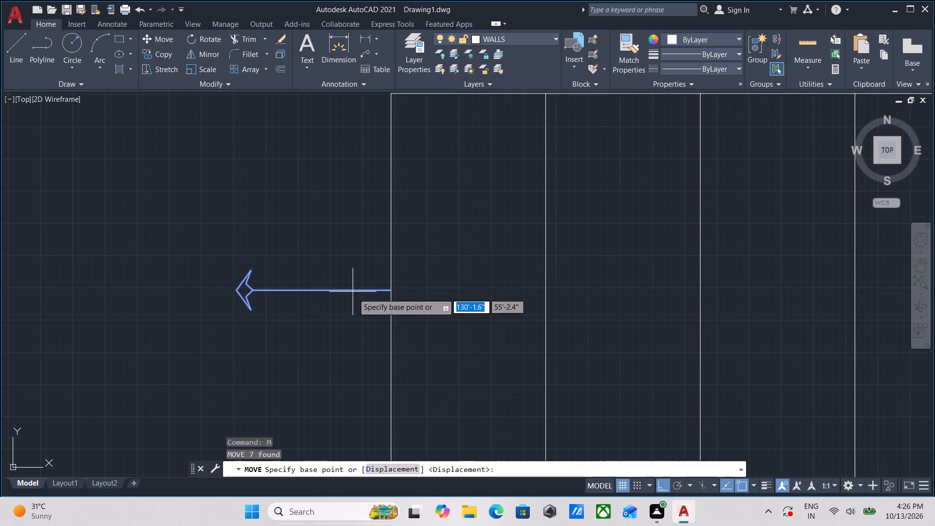
pyautogui.click(391, 289)
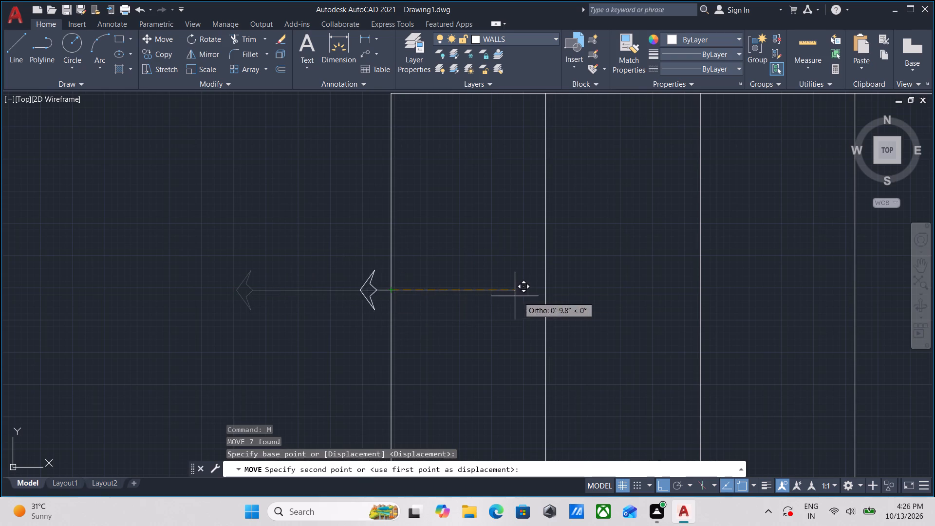
pyautogui.click(547, 292)
pyautogui.press('Escape')
# Examine both stair direction arrows and the surrounding walls and rooms of the floor plan.
pyautogui.scroll(-2, 438, 263)
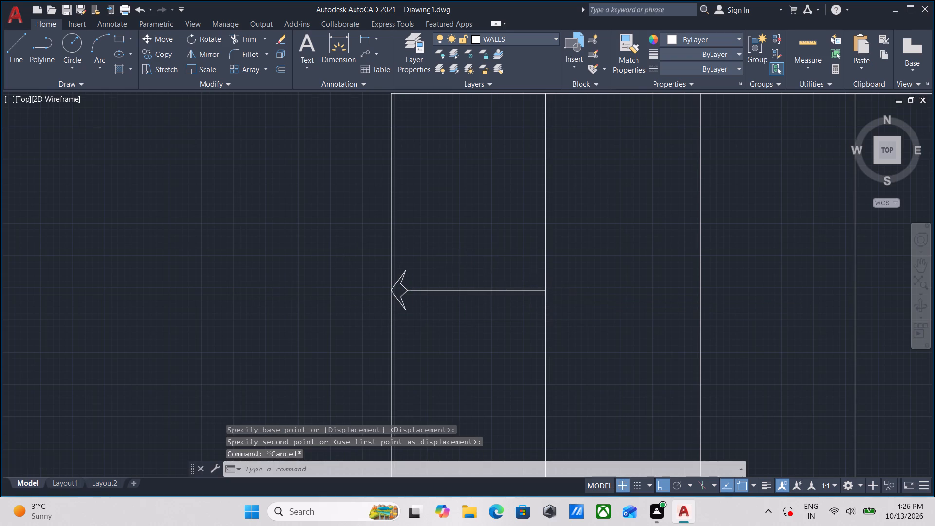
pyautogui.scroll(-2, 437, 263)
pyautogui.moveTo(437, 263); pyautogui.dragTo(470, 367, button='middle')
pyautogui.scroll(3, 446, 323)
pyautogui.moveTo(446, 319); pyautogui.dragTo(373, 300, button='middle')
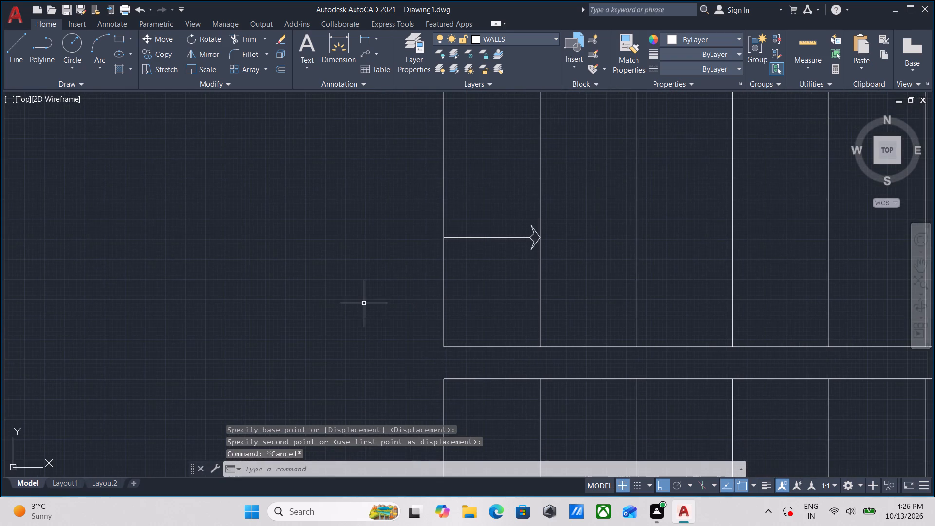
pyautogui.scroll(-1, 375, 299)
pyautogui.scroll(1, 398, 251)
pyautogui.scroll(-1, 384, 252)
pyautogui.moveTo(416, 253); pyautogui.dragTo(485, 252, button='middle')
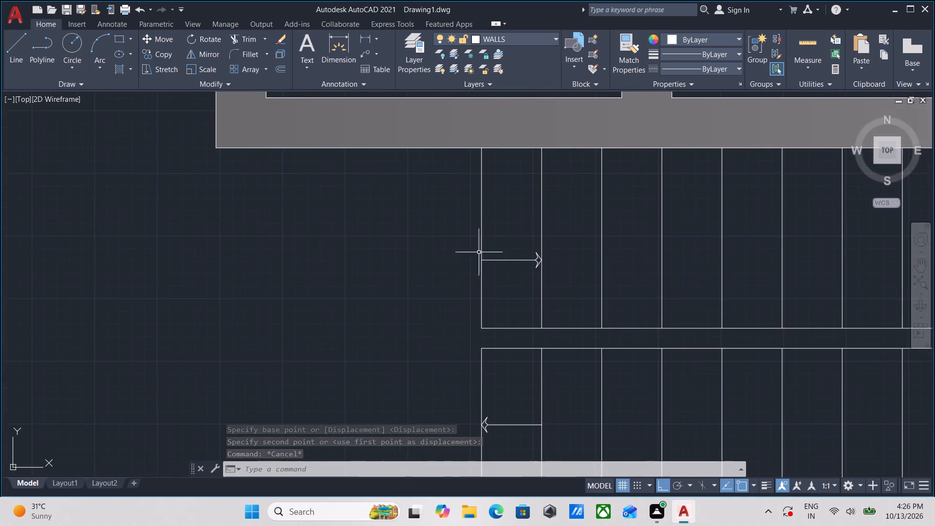
pyautogui.scroll(-2, 391, 243)
pyautogui.moveTo(391, 243); pyautogui.dragTo(419, 258, button='middle')
pyautogui.scroll(-1, 419, 258)
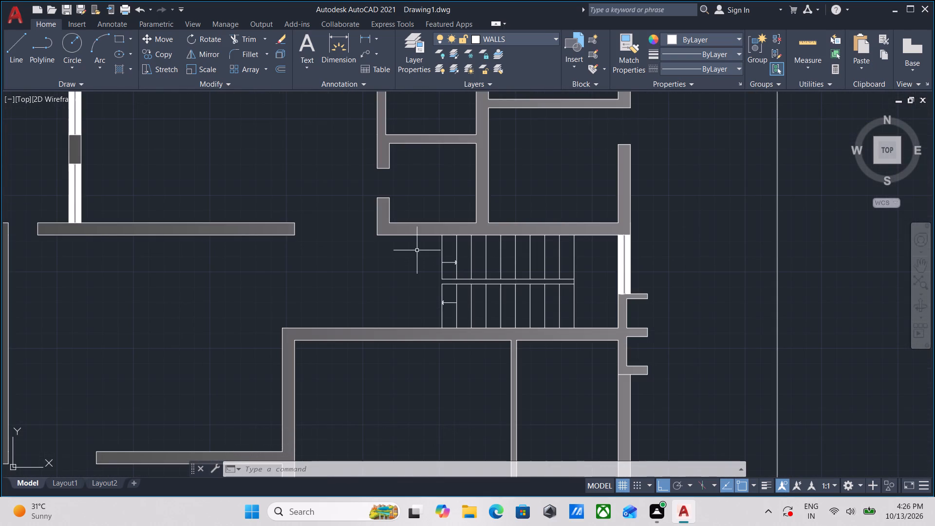
pyautogui.scroll(-2, 499, 204)
pyautogui.moveTo(367, 238); pyautogui.dragTo(368, 239, button='middle')
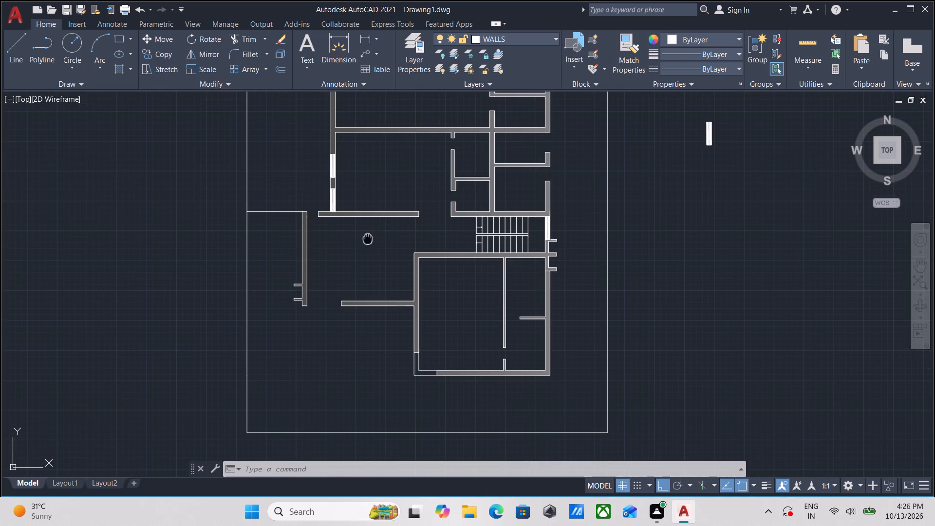
pyautogui.moveTo(368, 239); pyautogui.dragTo(493, 276, button='middle')
pyautogui.scroll(2, 528, 253)
pyautogui.moveTo(547, 189); pyautogui.dragTo(409, 244, button='middle')
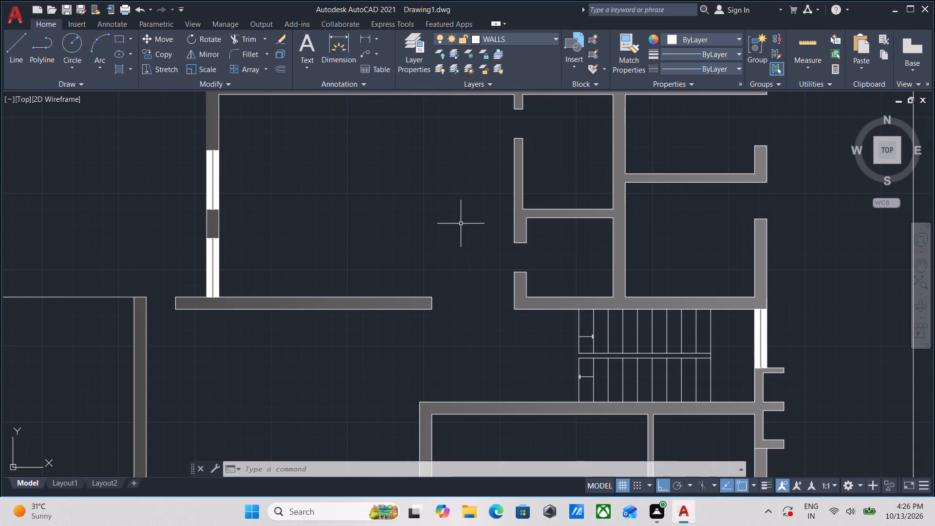
pyautogui.scroll(2, 461, 224)
pyautogui.scroll(-2, 461, 224)
pyautogui.moveTo(461, 224); pyautogui.dragTo(322, 221, button='middle')
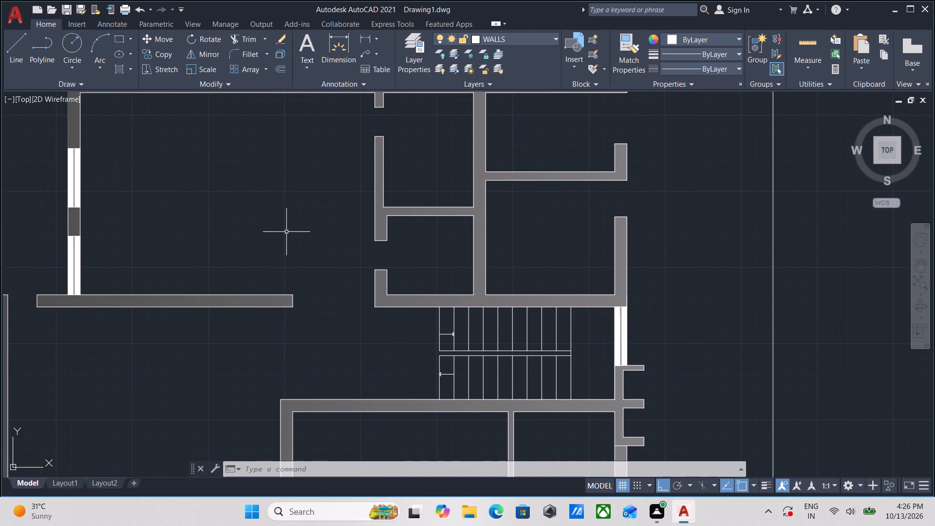
# Draw a 2' by 10" rectangle in the empty space outside the plot boundary, near the spare window symbol.
pyautogui.scroll(-1, 302, 235)
pyautogui.moveTo(430, 230); pyautogui.dragTo(296, 255, button='middle')
pyautogui.moveTo(458, 235); pyautogui.dragTo(417, 246, button='middle')
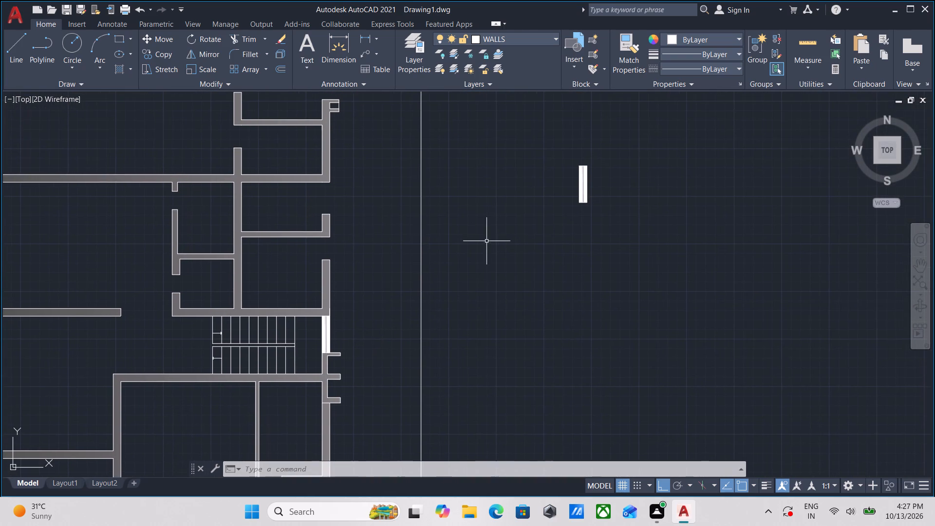
pyautogui.write('REC')
pyautogui.press('Return')
pyautogui.click(476, 245)
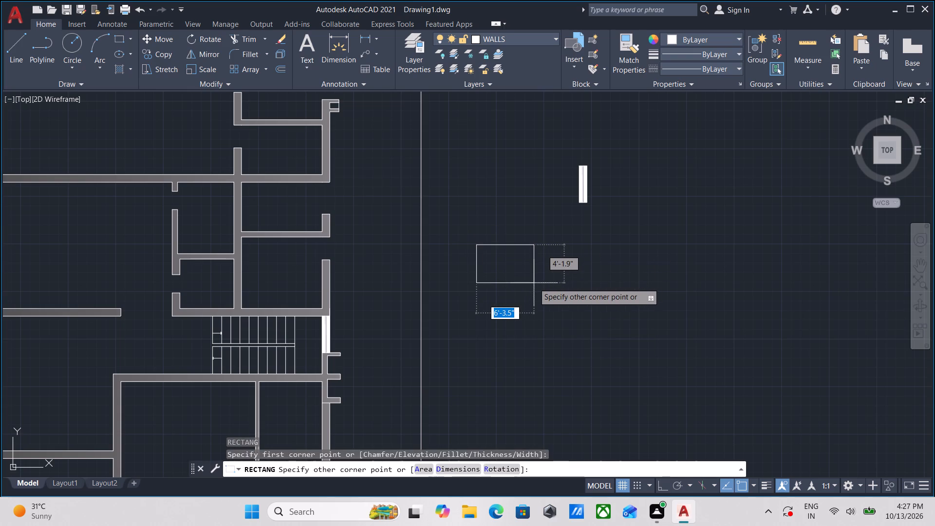
pyautogui.scroll(1, 534, 283)
pyautogui.moveTo(529, 276); pyautogui.dragTo(581, 301, button='middle')
pyautogui.scroll(2, 581, 276)
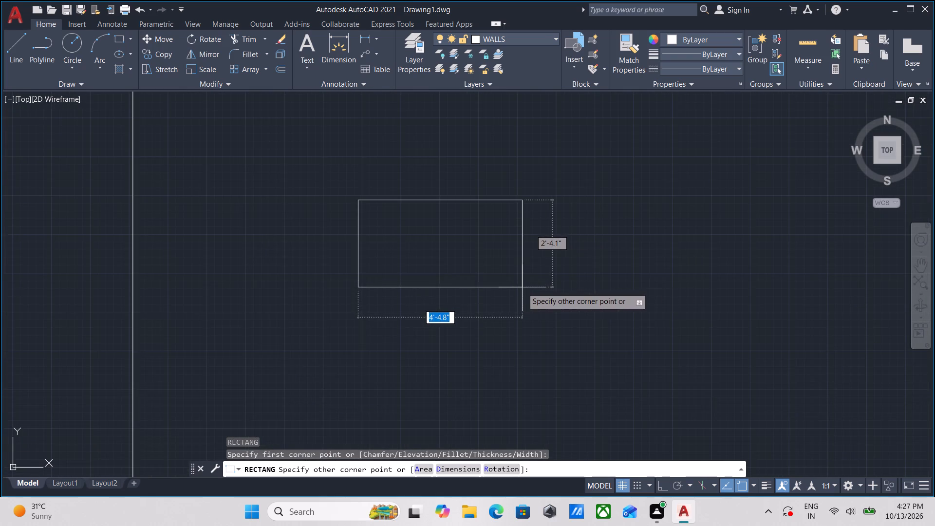
pyautogui.moveTo(522, 287); pyautogui.dragTo(656, 345, button='middle')
pyautogui.press('2')
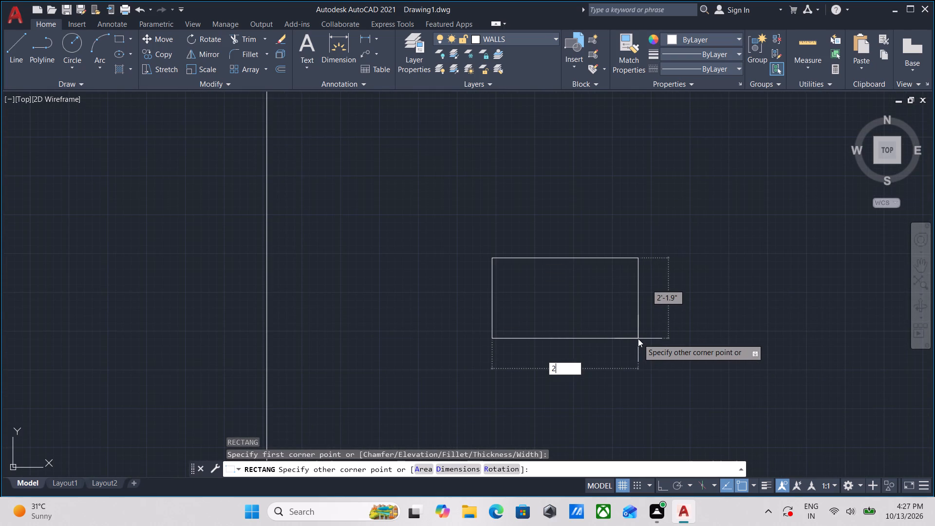
pyautogui.press("'")
pyautogui.press('Tab')
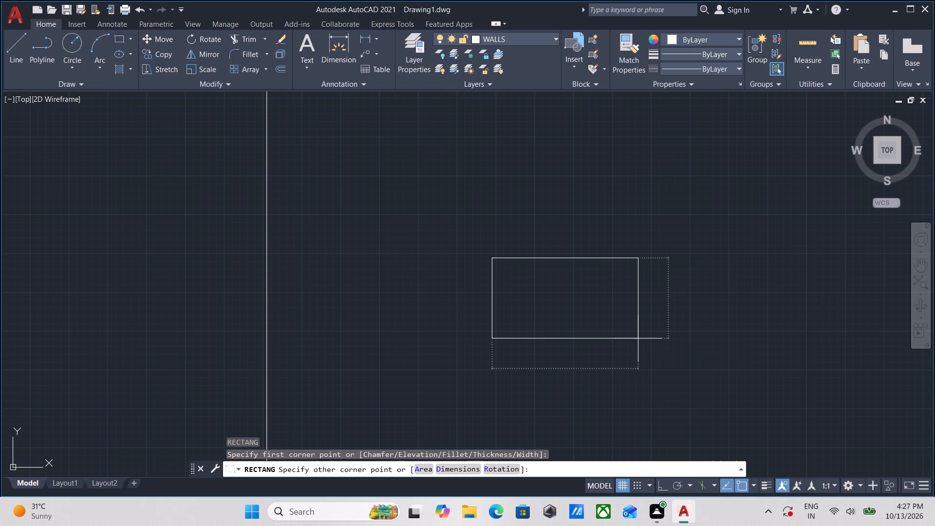
pyautogui.scroll(2, 577, 283)
pyautogui.scroll(-5, 574, 297)
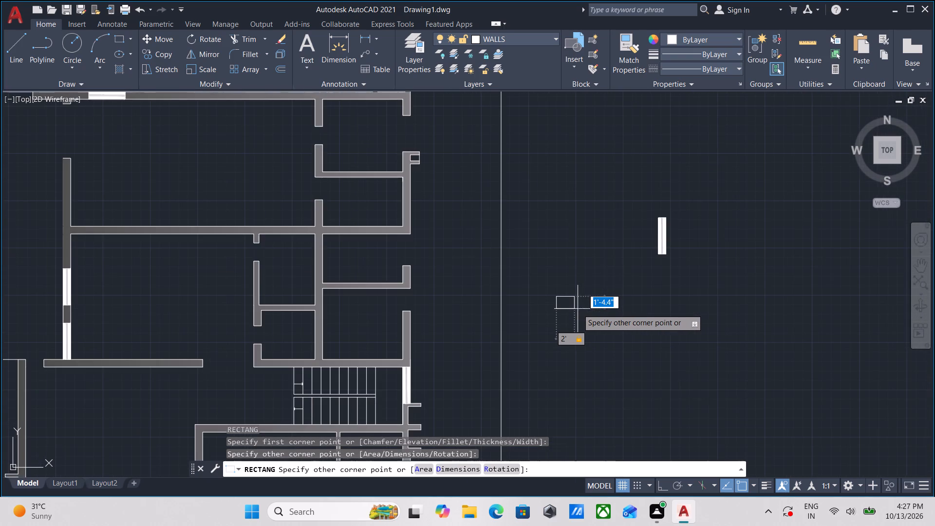
pyautogui.scroll(3, 578, 309)
pyautogui.scroll(-1, 562, 307)
pyautogui.moveTo(562, 307); pyautogui.dragTo(655, 311, button='middle')
pyautogui.write('10')
pyautogui.press('Return')
# Hatch the new 2' by 10" rectangle with a gradient fill, setting both gradient colours to 255,255,255.
pyautogui.scroll(-1, 652, 314)
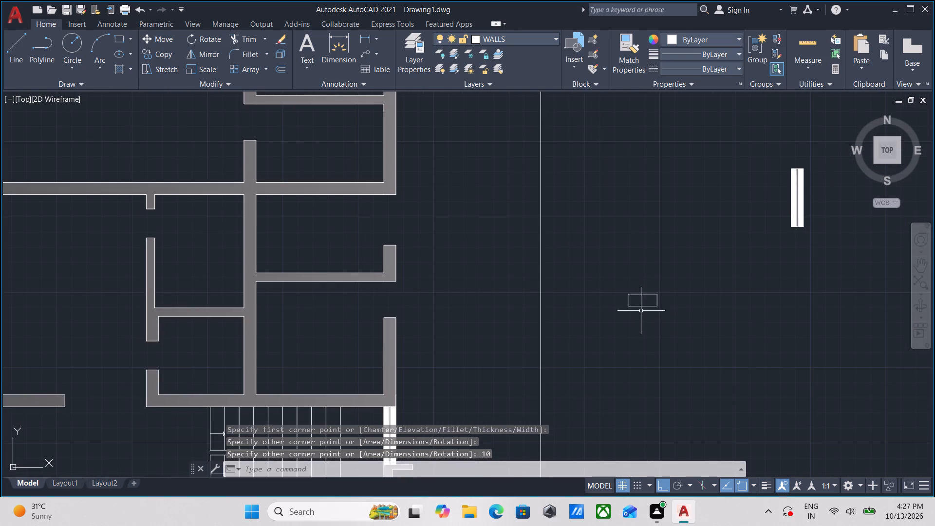
pyautogui.scroll(3, 641, 307)
pyautogui.moveTo(635, 290); pyautogui.dragTo(633, 309, button='middle')
pyautogui.press('h')
pyautogui.press('Return')
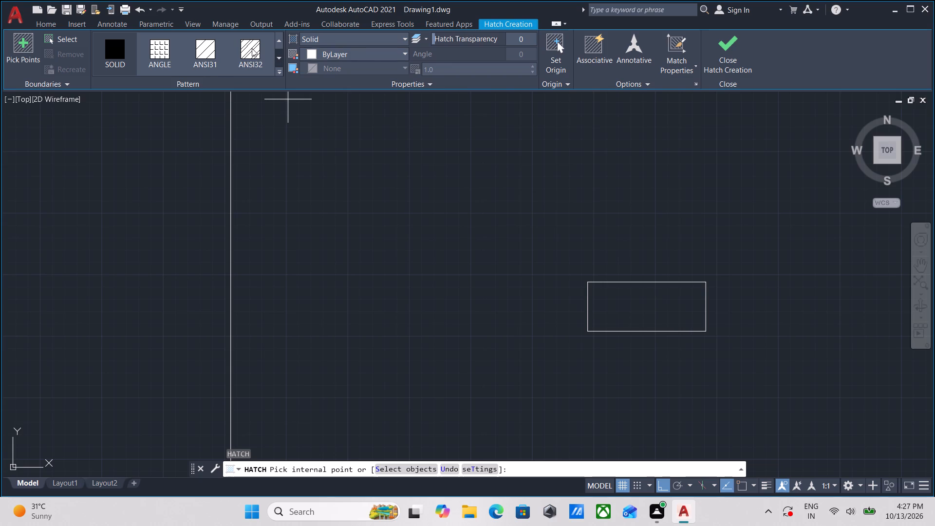
pyautogui.click(388, 39)
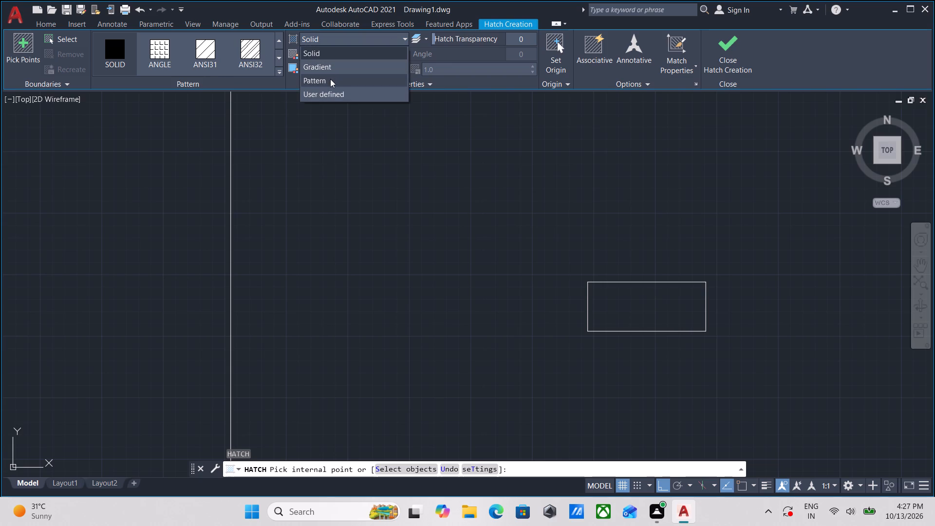
pyautogui.click(332, 68)
pyautogui.click(311, 50)
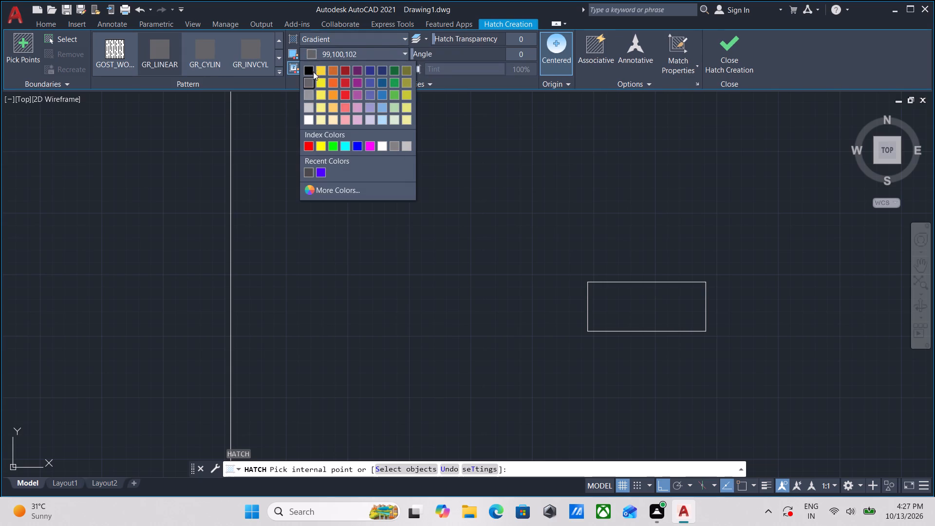
pyautogui.click(310, 121)
pyautogui.click(314, 60)
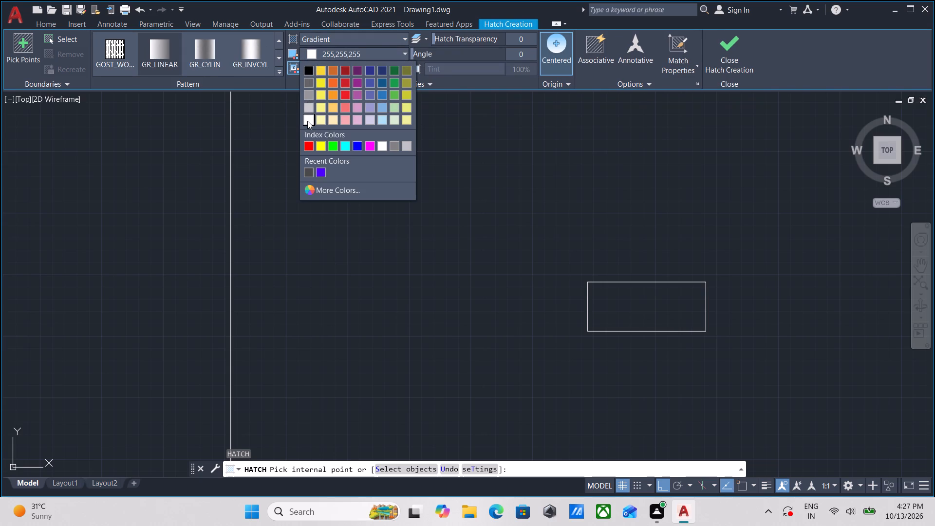
pyautogui.click(307, 121)
pyautogui.click(314, 69)
pyautogui.click(312, 135)
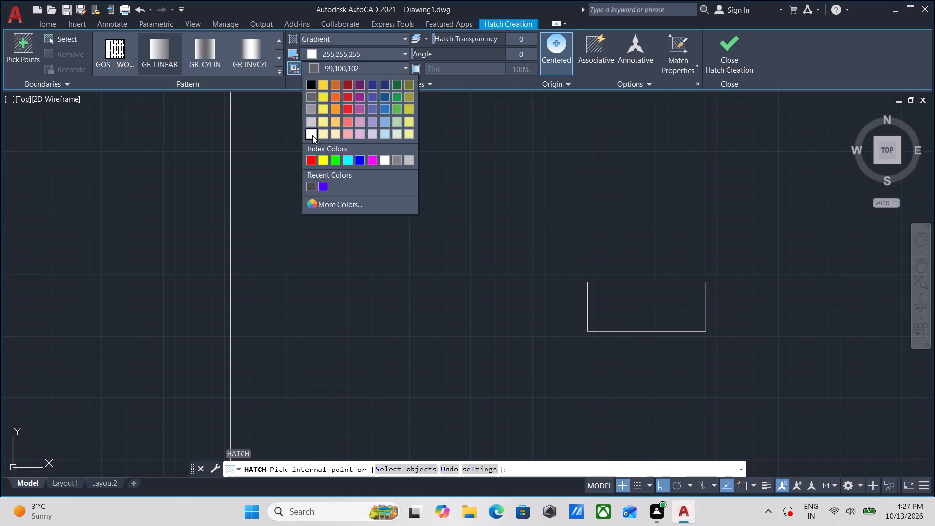
pyautogui.click(630, 299)
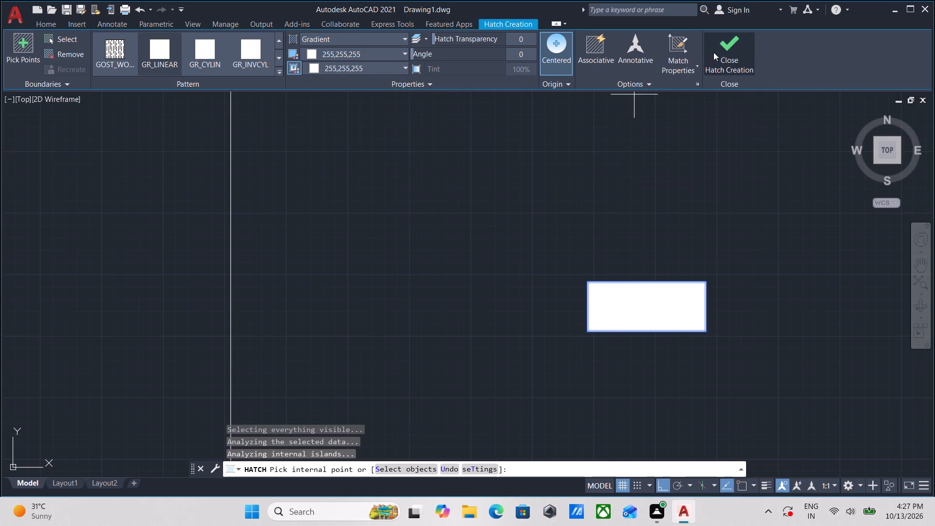
pyautogui.click(725, 52)
# Group the 2' by 10" rectangle with its white hatch.
pyautogui.scroll(-2, 624, 342)
pyautogui.scroll(2, 659, 361)
pyautogui.click(678, 344)
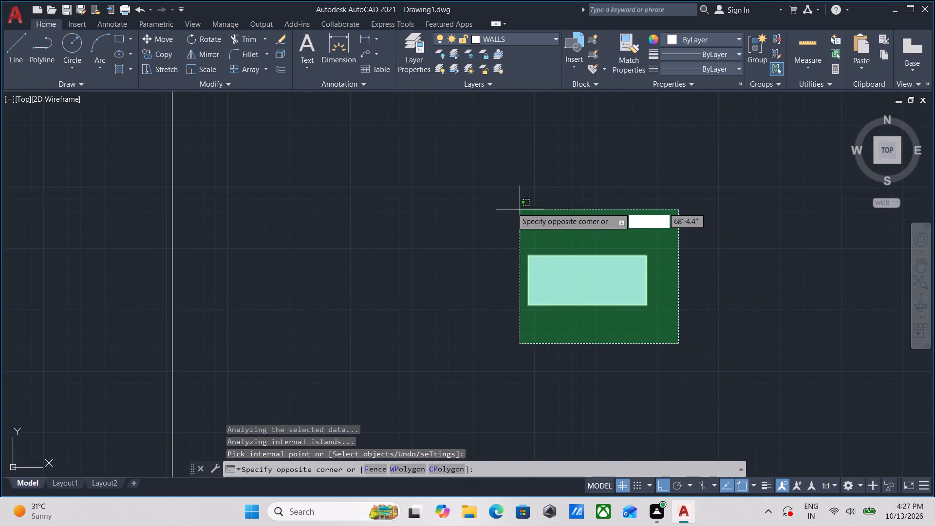
pyautogui.click(444, 190)
pyautogui.press('g')
pyautogui.press('Return')
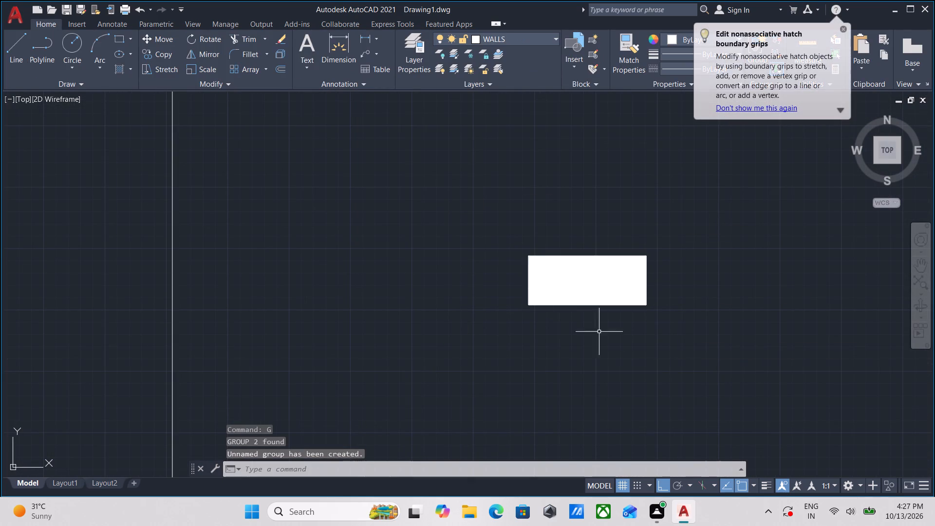
# Rotate the grouped rectangle 90° clockwise about its lower-right corner so that it stands vertical.
pyautogui.moveTo(614, 363); pyautogui.dragTo(590, 322)
pyautogui.click(538, 240)
pyautogui.write('ro')
pyautogui.press('Return')
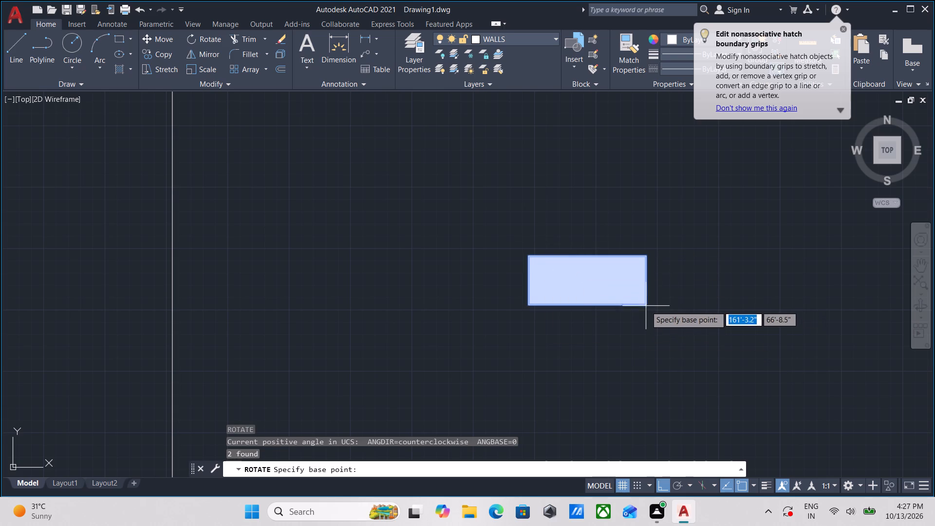
pyautogui.click(647, 303)
pyautogui.click(643, 350)
# Copy the vertical rectangle by its bottom-edge midpoint onto the end of the thin interior wall, filling the gap below the horizontal wall.
pyautogui.moveTo(693, 340); pyautogui.dragTo(687, 328)
pyautogui.click(627, 246)
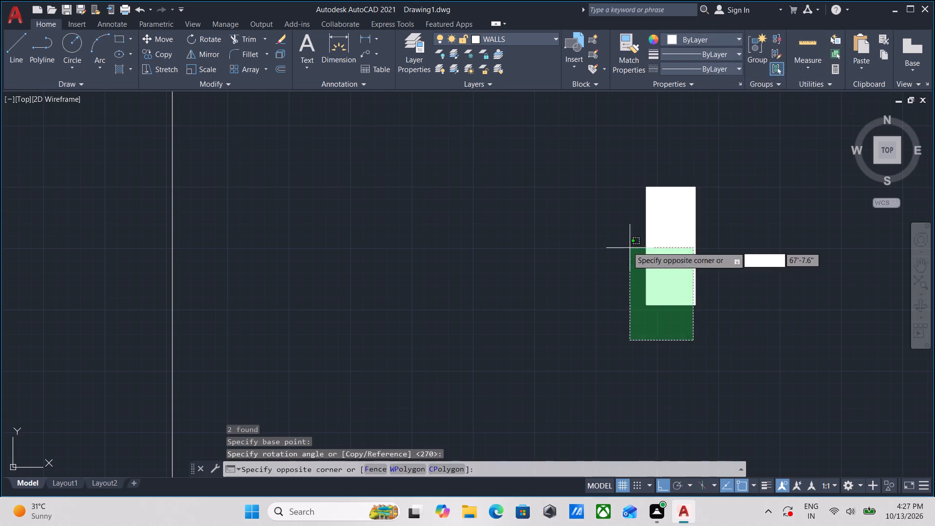
pyautogui.write('co')
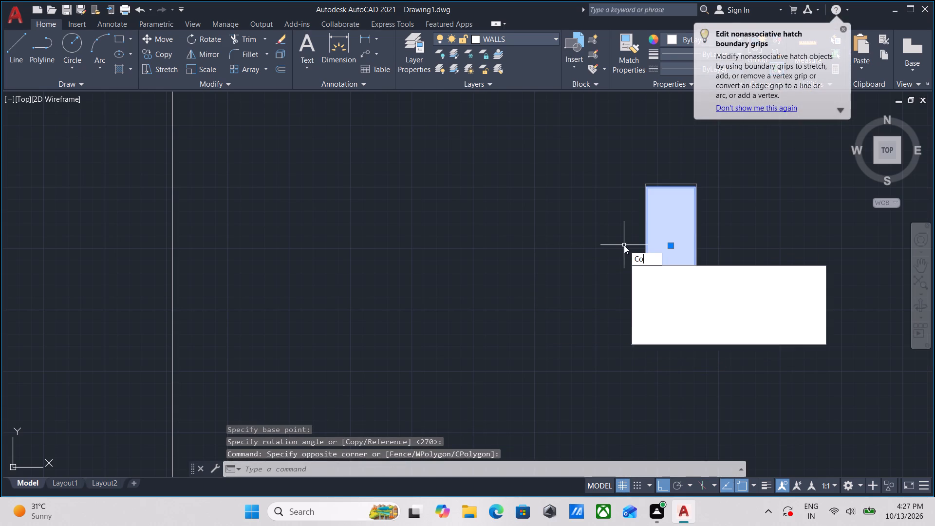
pyautogui.press('Return')
pyautogui.click(673, 307)
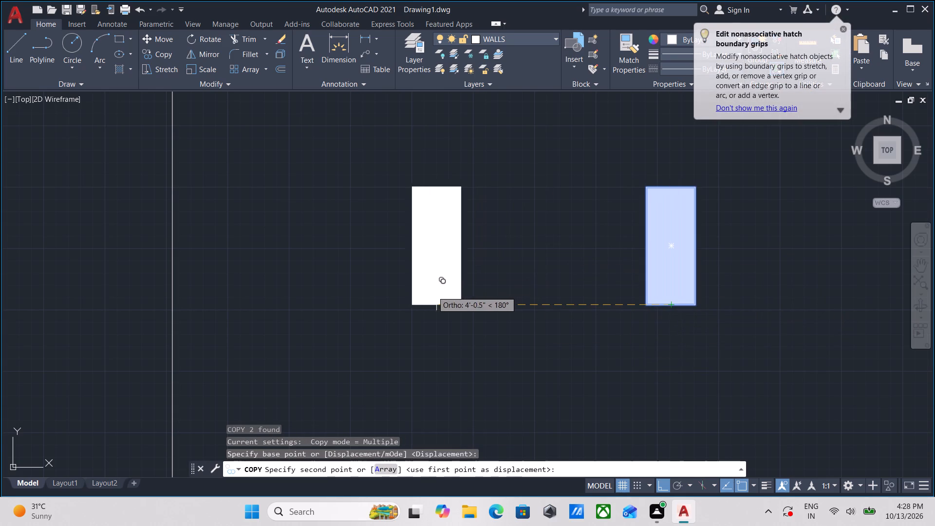
pyautogui.press('F8')
pyautogui.scroll(-3, 391, 259)
pyautogui.moveTo(390, 259); pyautogui.dragTo(564, 250, button='middle')
pyautogui.moveTo(368, 239); pyautogui.dragTo(643, 242, button='middle')
pyautogui.moveTo(404, 183); pyautogui.dragTo(439, 225, button='middle')
pyautogui.scroll(2, 432, 231)
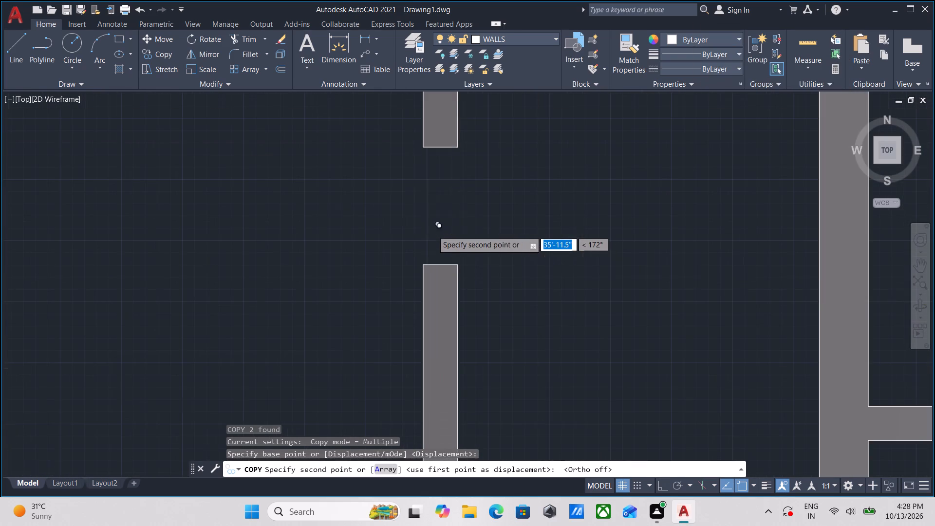
pyautogui.scroll(1, 432, 231)
pyautogui.click(438, 263)
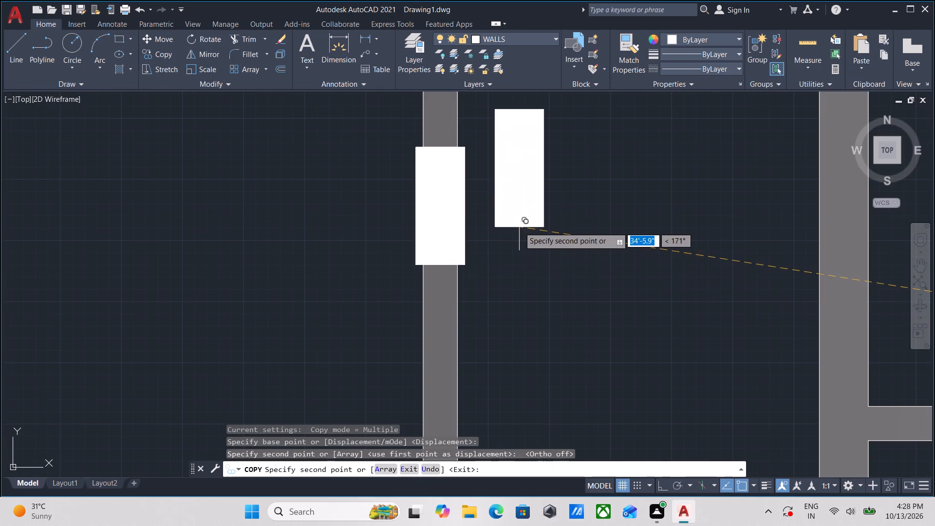
pyautogui.scroll(-2, 519, 227)
pyautogui.scroll(2, 503, 192)
pyautogui.press('Escape')
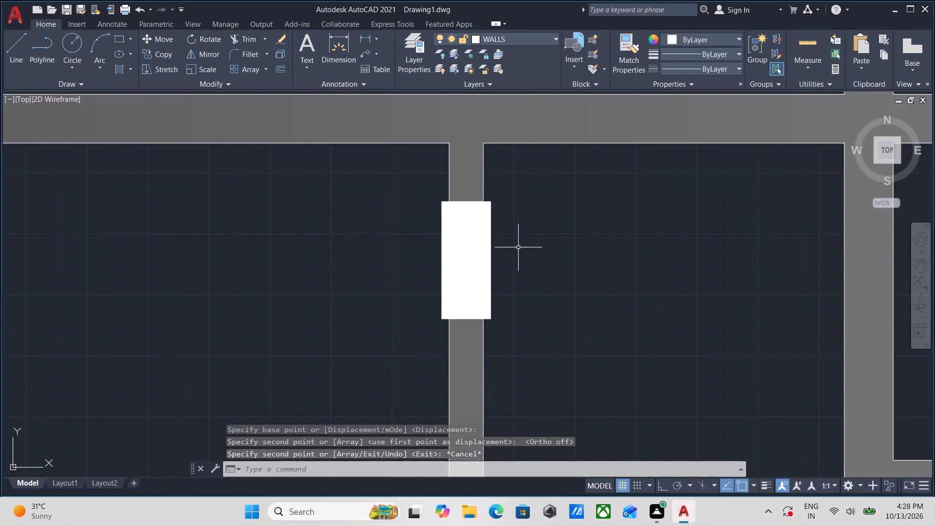
# Scale the copied rectangle down about its lower-left corner to roughly the thin wall's thickness.
pyautogui.click(518, 248)
pyautogui.click(362, 253)
pyautogui.moveTo(438, 272); pyautogui.dragTo(449, 254, button='middle')
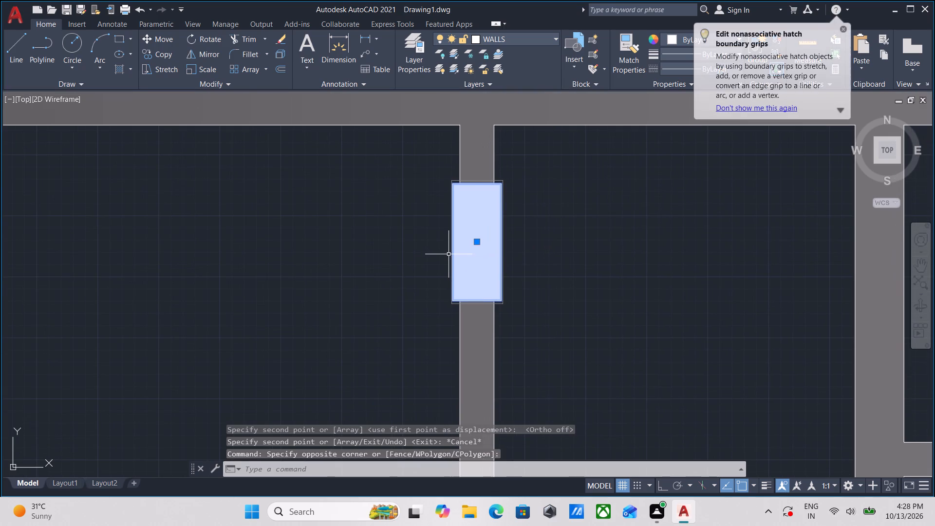
pyautogui.write('sca')
pyautogui.press('l')
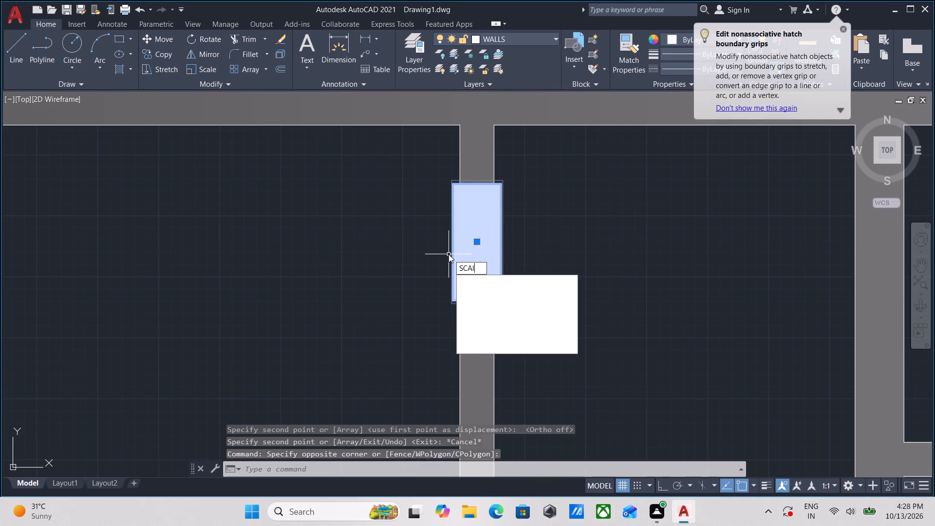
pyautogui.press('Return')
pyautogui.scroll(1, 458, 277)
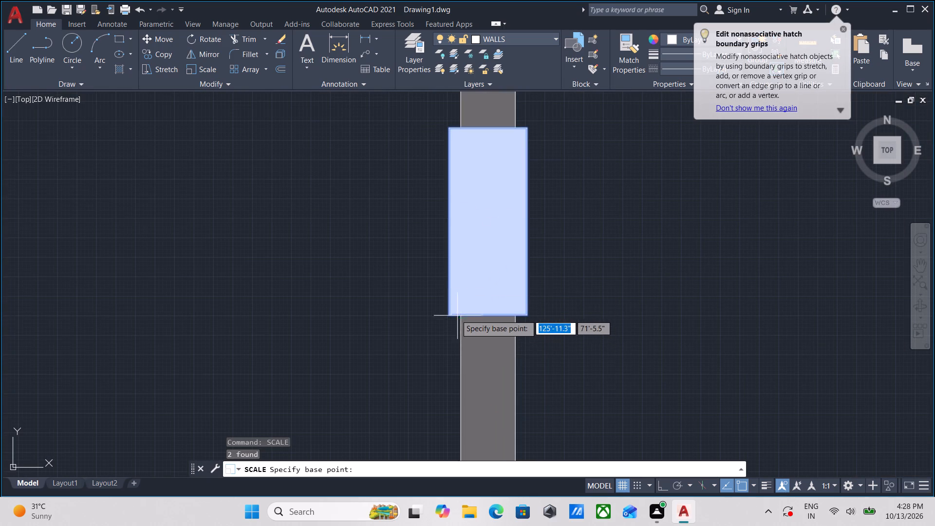
pyautogui.click(449, 315)
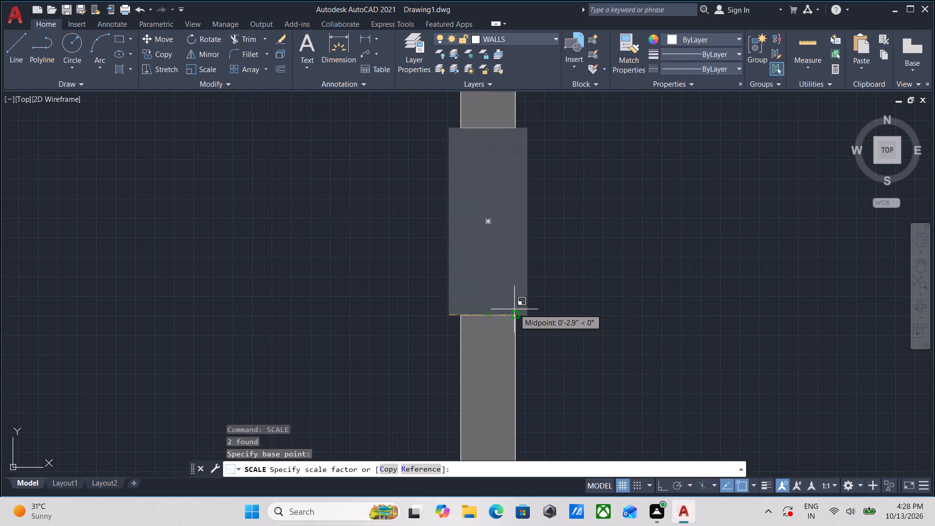
pyautogui.click(516, 310)
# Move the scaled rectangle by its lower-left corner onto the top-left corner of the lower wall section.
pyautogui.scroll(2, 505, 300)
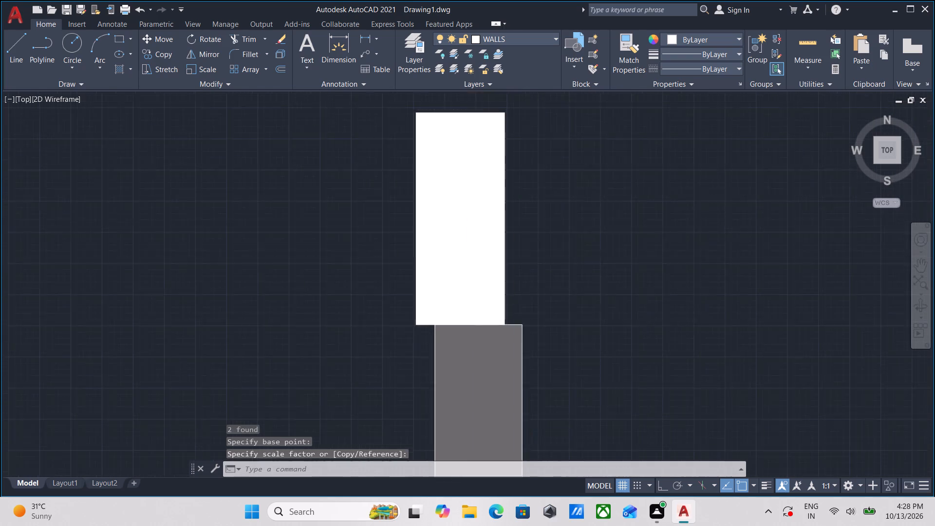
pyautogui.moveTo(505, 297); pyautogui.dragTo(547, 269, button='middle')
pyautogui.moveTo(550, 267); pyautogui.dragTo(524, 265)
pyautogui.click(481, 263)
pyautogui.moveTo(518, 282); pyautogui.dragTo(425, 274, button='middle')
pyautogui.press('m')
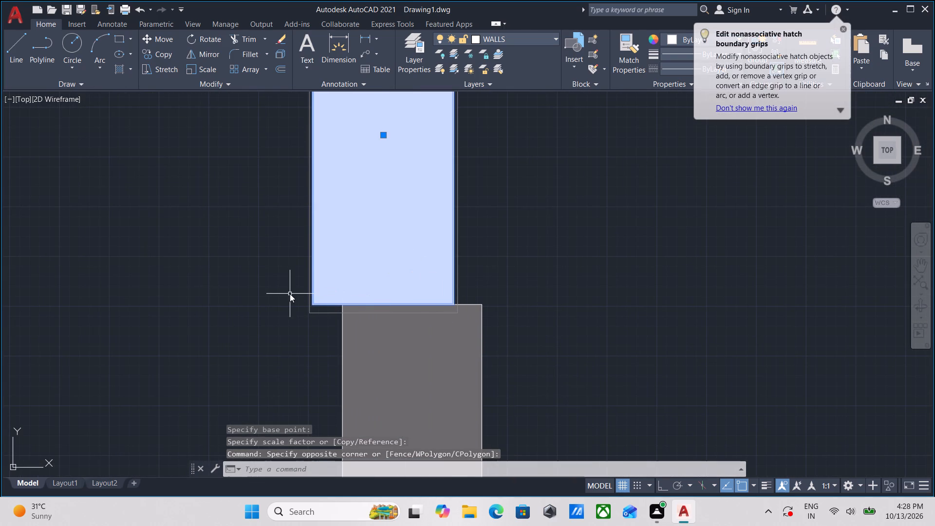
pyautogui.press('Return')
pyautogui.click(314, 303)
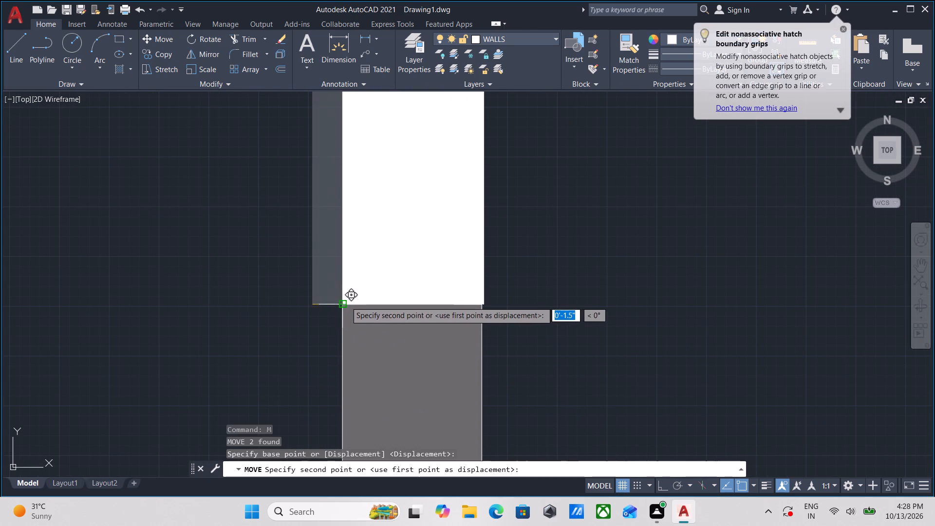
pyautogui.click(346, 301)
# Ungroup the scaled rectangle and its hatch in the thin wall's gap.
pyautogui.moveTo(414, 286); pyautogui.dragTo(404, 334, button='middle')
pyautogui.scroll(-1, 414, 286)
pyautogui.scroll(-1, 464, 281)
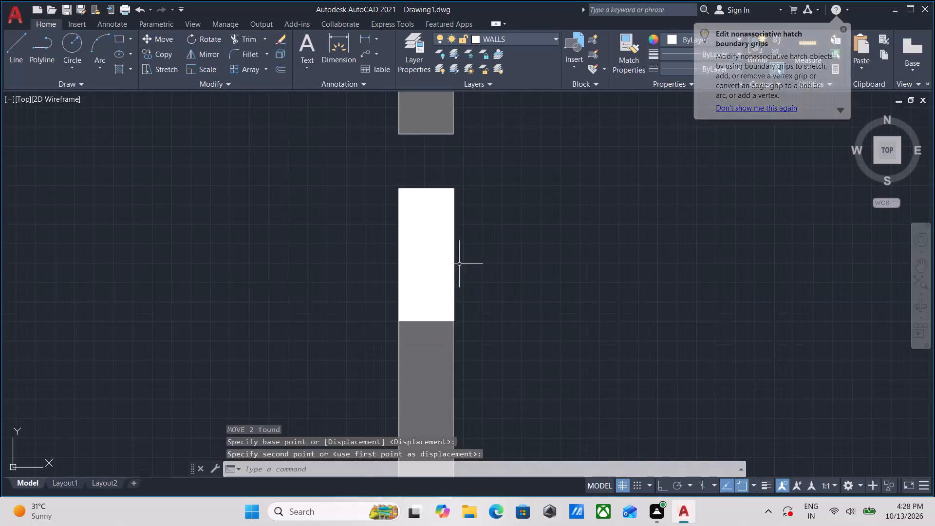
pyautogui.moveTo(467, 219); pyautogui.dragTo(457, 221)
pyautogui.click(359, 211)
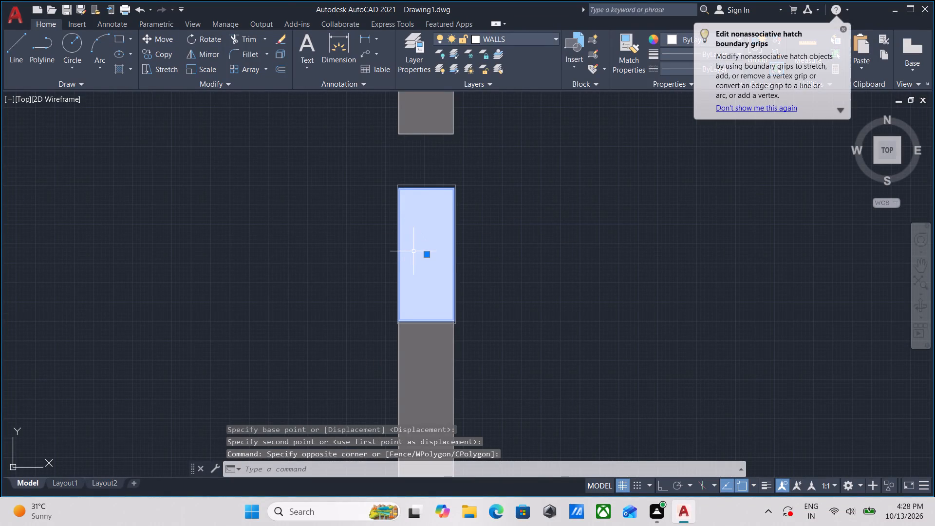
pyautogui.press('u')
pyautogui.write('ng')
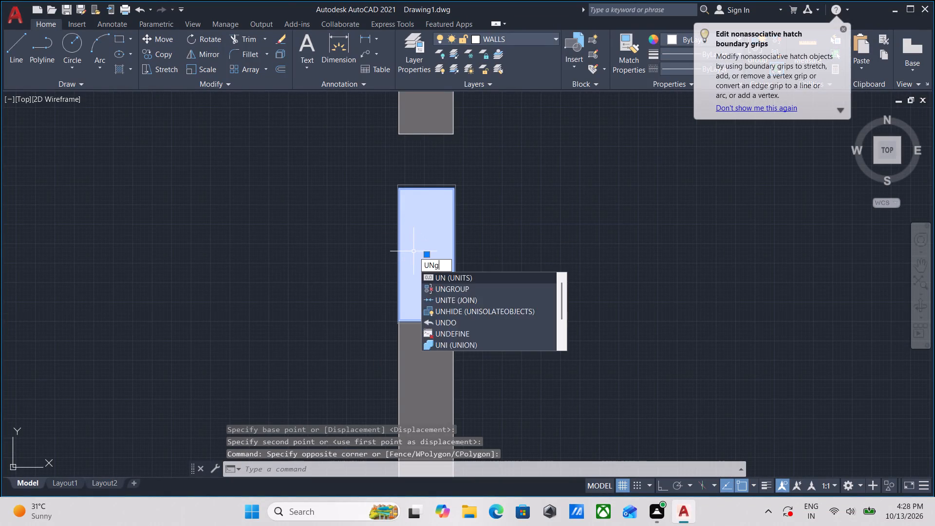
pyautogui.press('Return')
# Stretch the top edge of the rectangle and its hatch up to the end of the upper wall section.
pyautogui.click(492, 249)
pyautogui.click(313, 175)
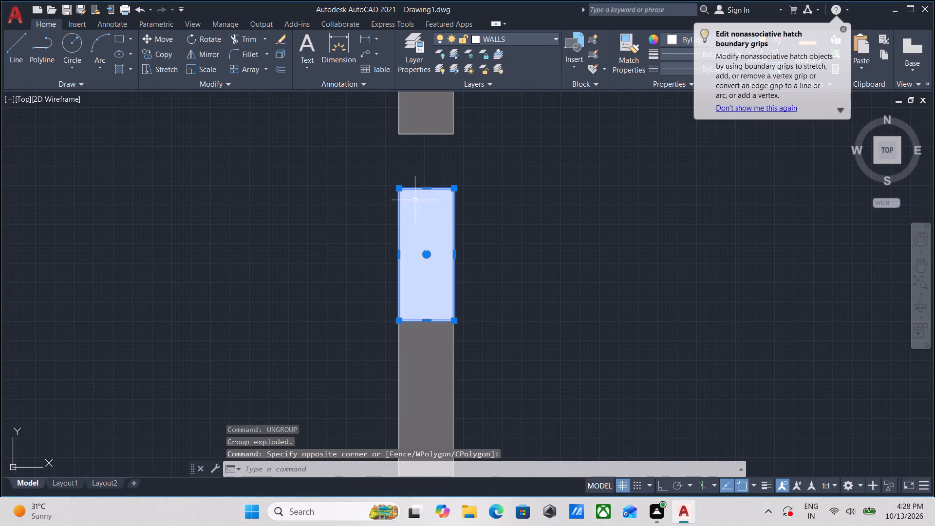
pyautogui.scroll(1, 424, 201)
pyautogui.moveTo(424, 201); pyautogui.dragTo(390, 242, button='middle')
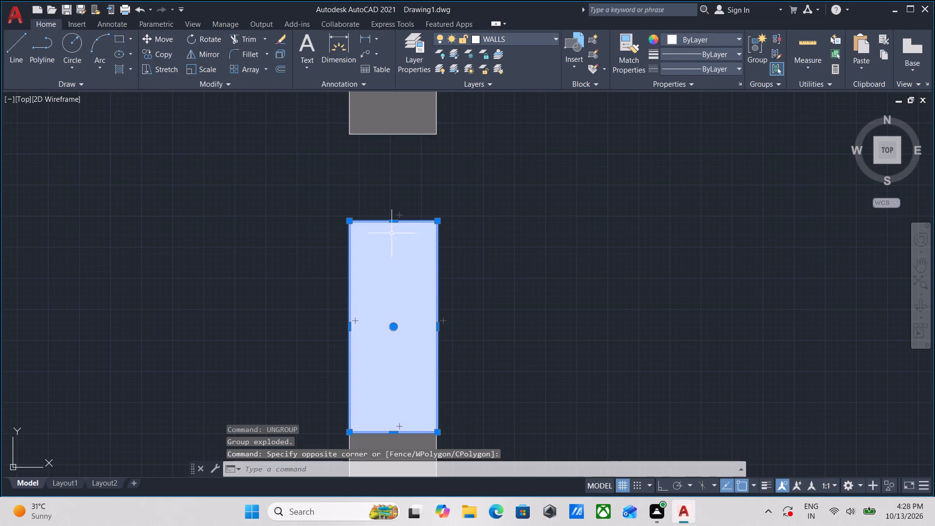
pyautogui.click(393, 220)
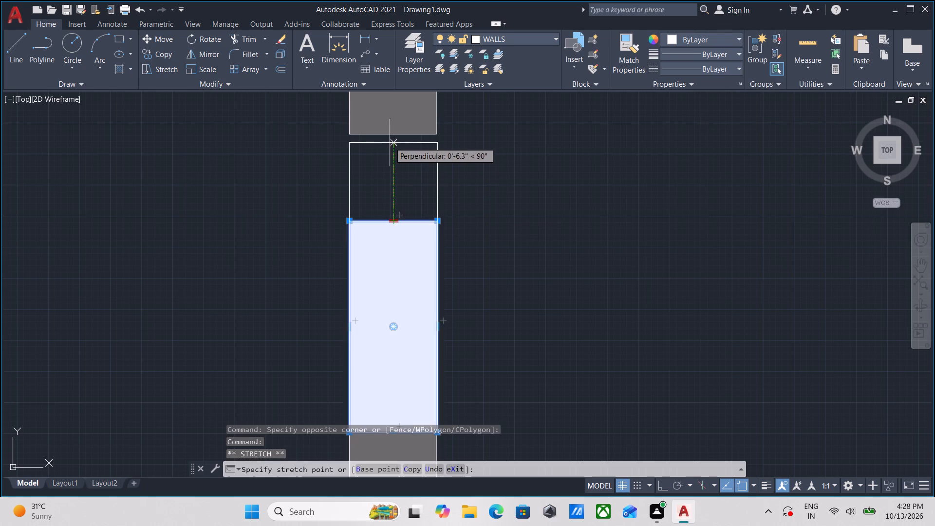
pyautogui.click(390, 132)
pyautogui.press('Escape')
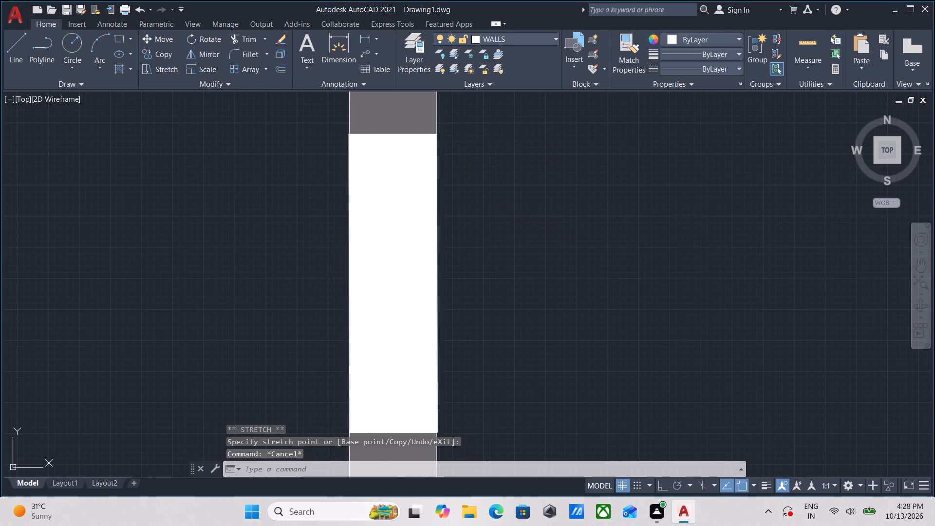
# Undo the stretch, ungroup, move and scale of the white rectangle in the thin wall's gap.
pyautogui.scroll(-5, 409, 188)
pyautogui.scroll(2, 423, 217)
pyautogui.scroll(-1, 417, 218)
pyautogui.moveTo(417, 218); pyautogui.dragTo(406, 223, button='middle')
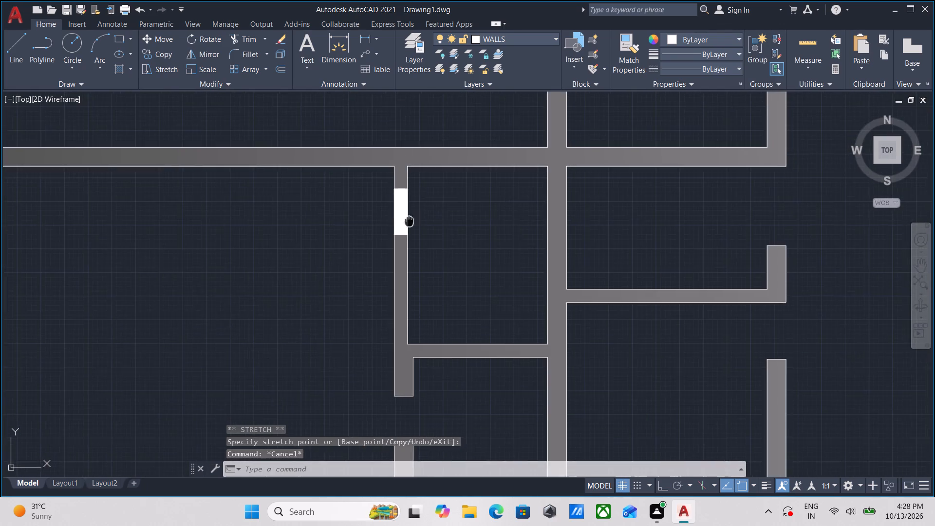
pyautogui.moveTo(406, 223); pyautogui.dragTo(380, 235, button='middle')
pyautogui.scroll(-1, 379, 236)
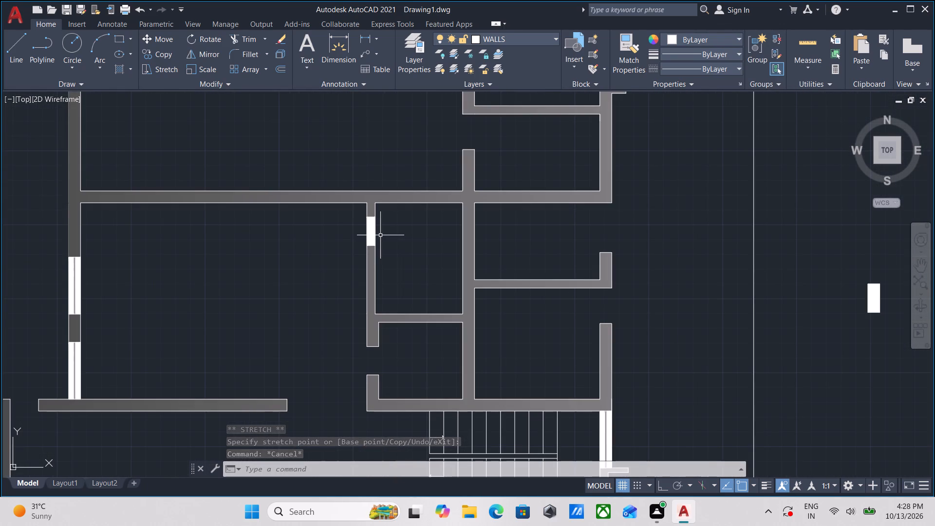
pyautogui.scroll(1, 374, 235)
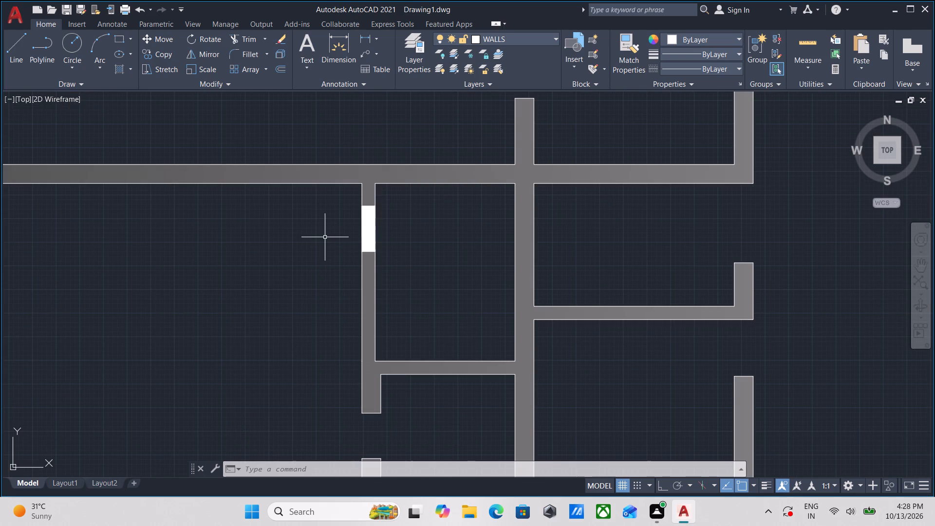
pyautogui.hotkey('ctrl', 'z')
pyautogui.hotkey('ctrl', 'z')
pyautogui.hotkey('ctrl', 'z')
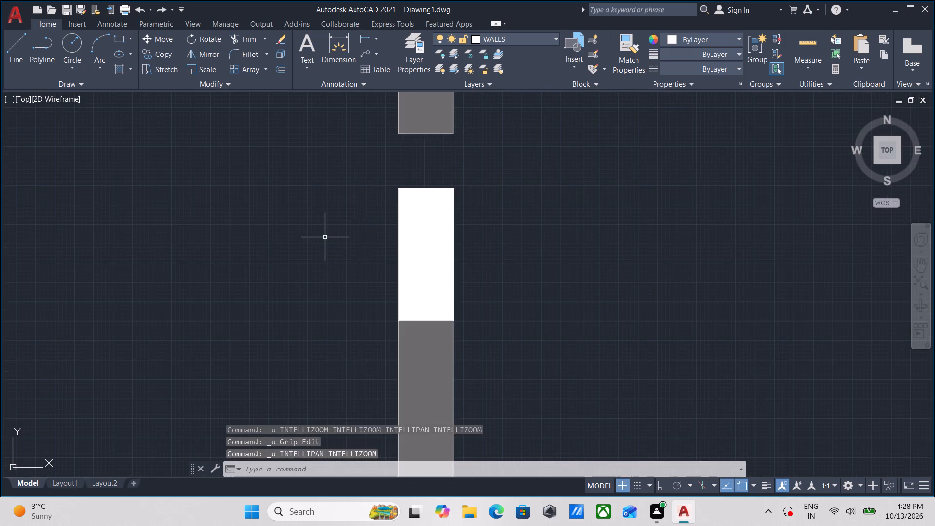
pyautogui.hotkey('ctrl', 'z')
pyautogui.hotkey('ctrl', 'z')
pyautogui.hotkey('ctrl', 'z')
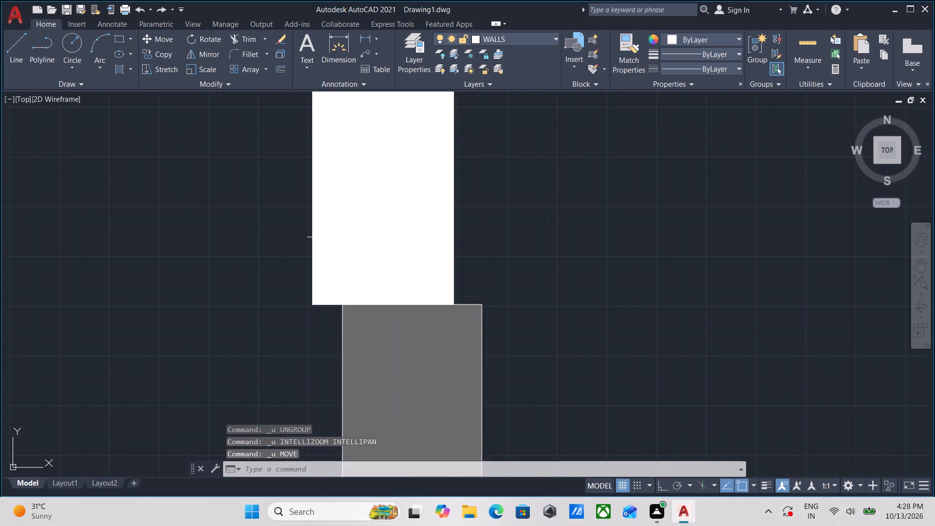
pyautogui.scroll(-2, 363, 242)
pyautogui.hotkey('ctrl', 'z')
pyautogui.hotkey('ctrl', 'z')
pyautogui.scroll(-4, 397, 243)
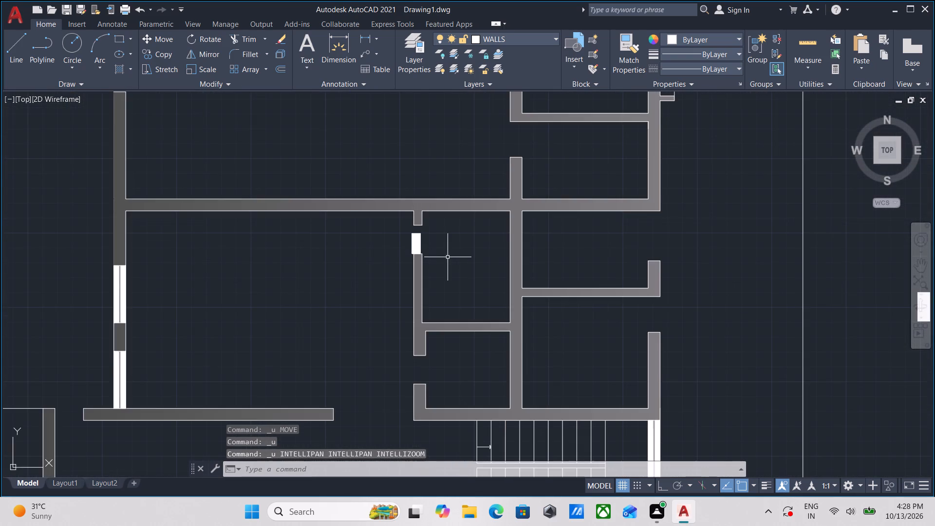
pyautogui.scroll(3, 426, 248)
pyautogui.hotkey('ctrl', 'z')
pyautogui.hotkey('ctrl', 'z')
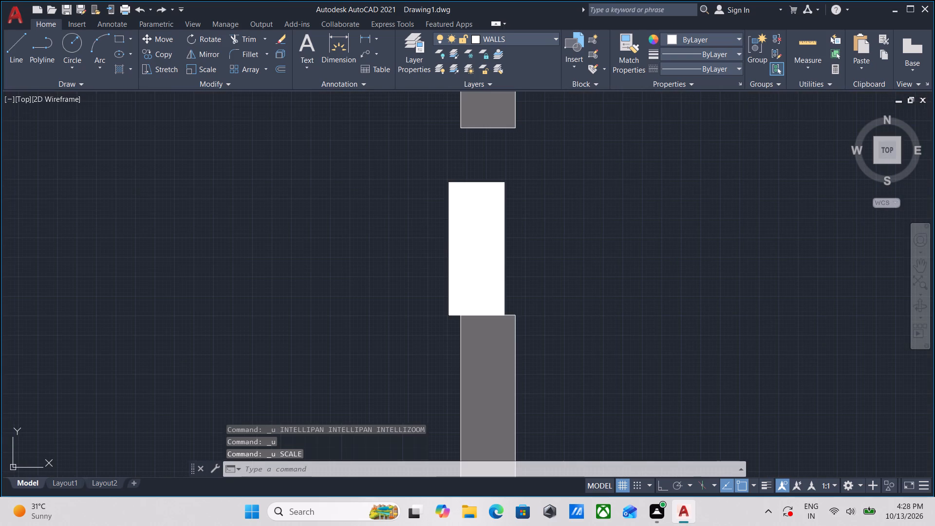
# Move the full-size white rectangle and its hatch by the lower-left corner onto the wall end below the lower opening, near the stairs.
pyautogui.scroll(-1, 470, 257)
pyautogui.moveTo(539, 242); pyautogui.dragTo(530, 242)
pyautogui.click(395, 233)
pyautogui.moveTo(399, 240); pyautogui.dragTo(387, 205, button='middle')
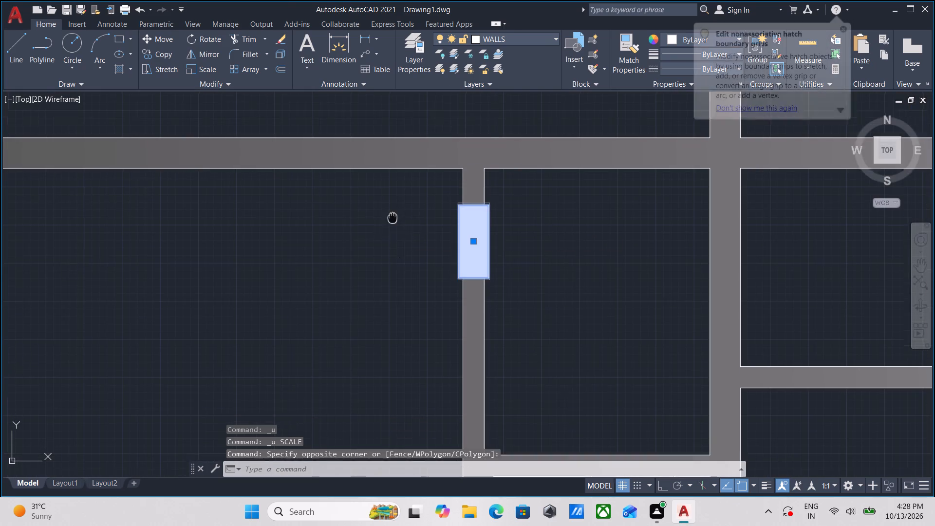
pyautogui.moveTo(387, 205); pyautogui.dragTo(380, 186, button='middle')
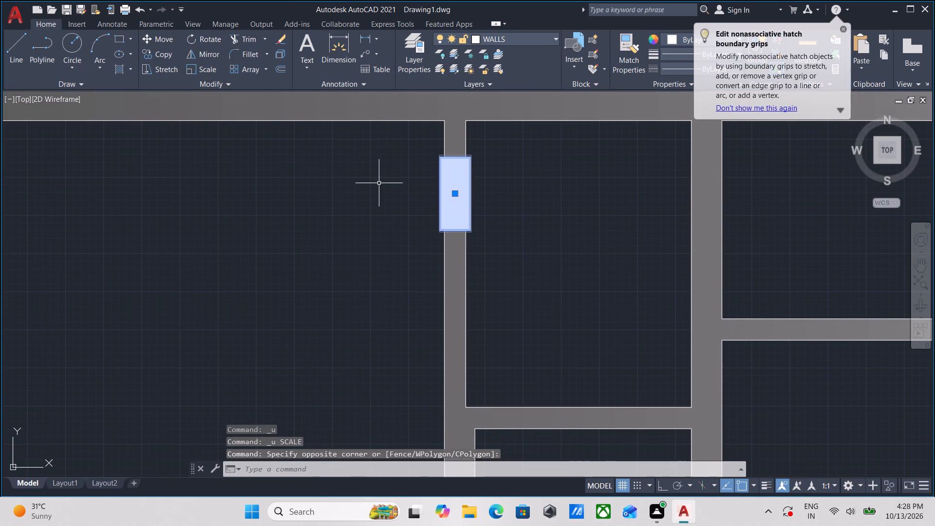
pyautogui.press('m')
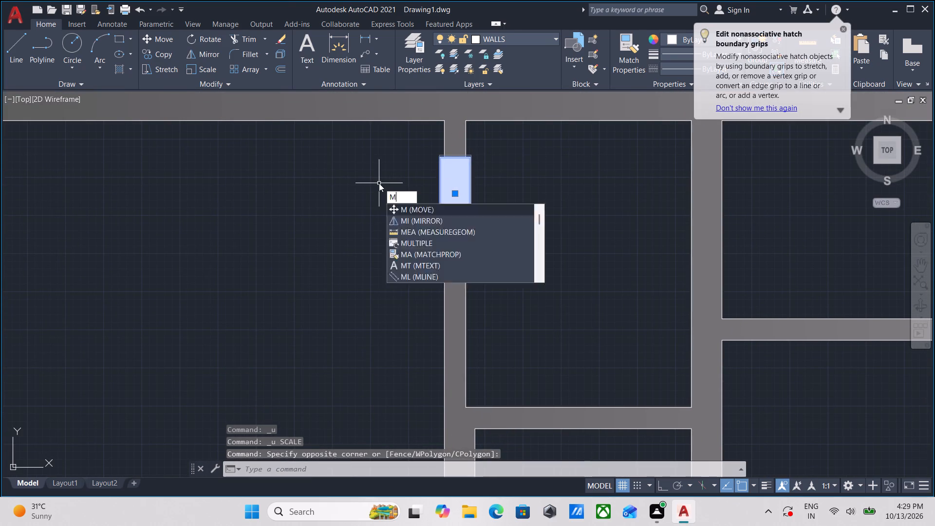
pyautogui.press('Return')
pyautogui.click(439, 231)
pyautogui.moveTo(442, 321); pyautogui.dragTo(371, 86, button='middle')
pyautogui.moveTo(378, 267); pyautogui.dragTo(379, 174, button='middle')
pyautogui.click(374, 234)
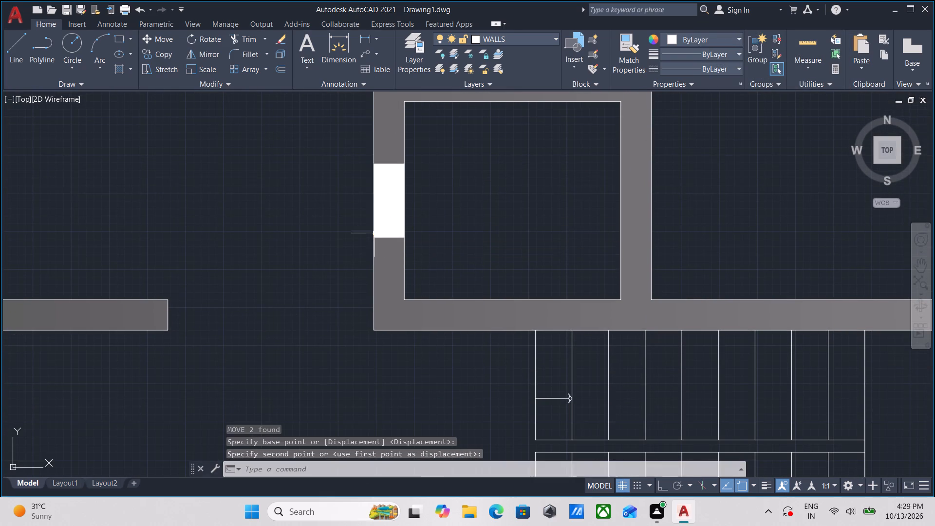
# Examine the plan's remaining wall openings and placed window symbols, and inspect the hatch of the left outer wall.
pyautogui.scroll(-2, 399, 194)
pyautogui.moveTo(399, 196); pyautogui.dragTo(378, 291, button='middle')
pyautogui.moveTo(358, 160); pyautogui.dragTo(378, 228, button='middle')
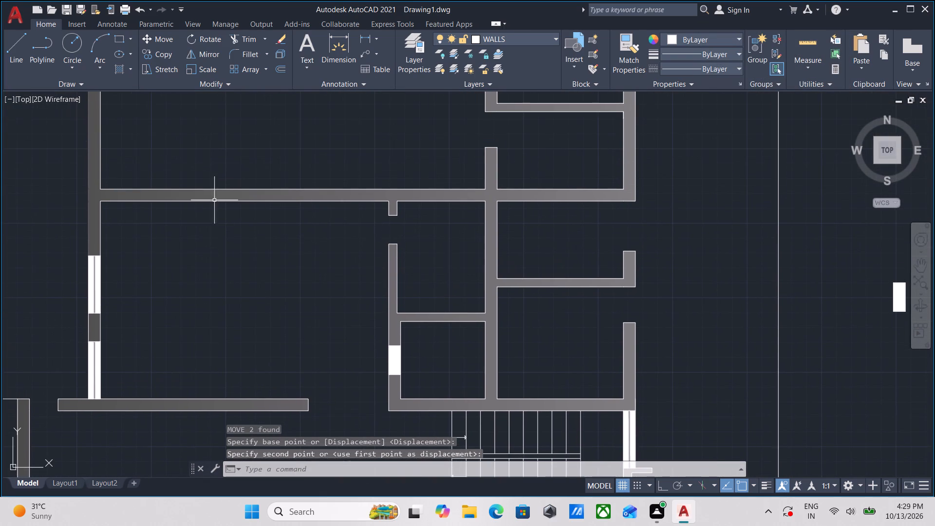
pyautogui.scroll(-1, 267, 240)
pyautogui.moveTo(285, 263); pyautogui.dragTo(307, 297, button='middle')
pyautogui.moveTo(297, 301); pyautogui.dragTo(375, 294, button='middle')
pyautogui.scroll(3, 253, 303)
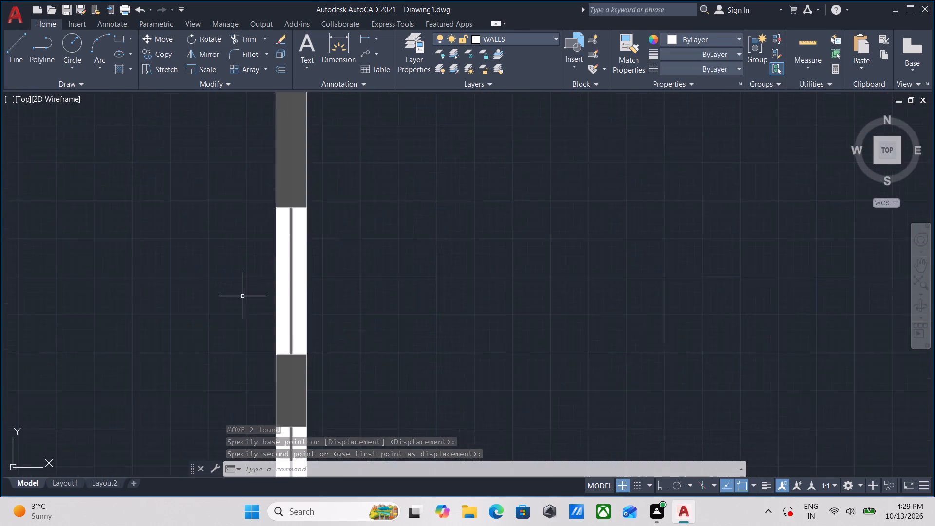
pyautogui.scroll(1, 243, 296)
pyautogui.scroll(-3, 240, 298)
pyautogui.scroll(-1, 317, 291)
pyautogui.moveTo(317, 291); pyautogui.dragTo(267, 232, button='middle')
pyautogui.scroll(-2, 255, 231)
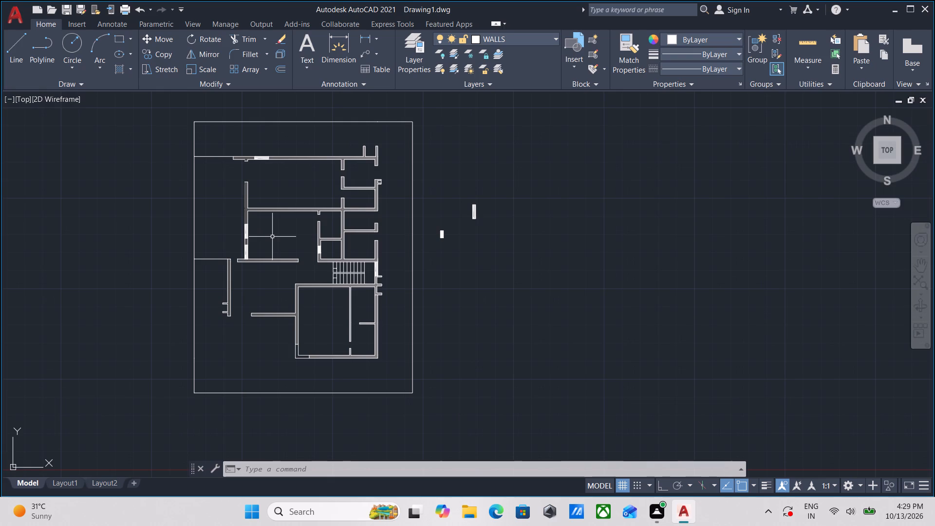
pyautogui.scroll(-1, 274, 209)
pyautogui.scroll(2, 287, 232)
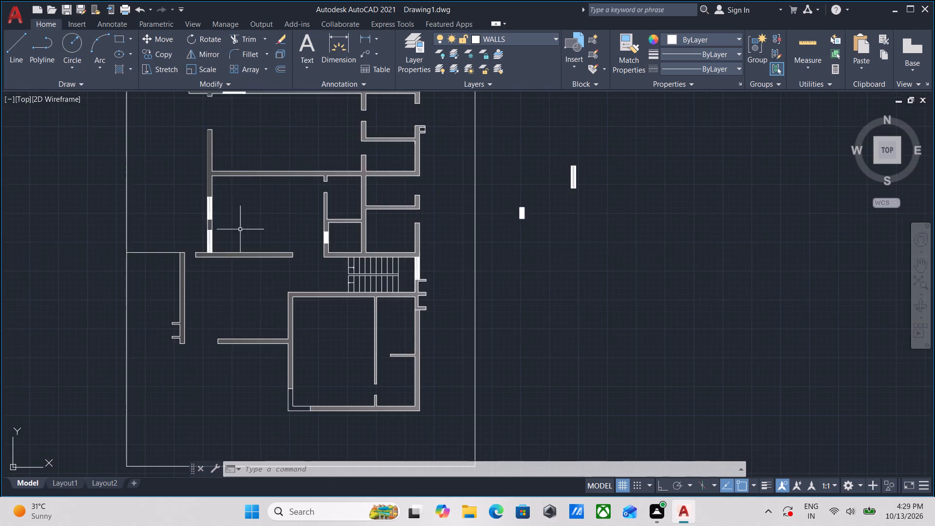
pyautogui.scroll(3, 224, 231)
pyautogui.moveTo(274, 231); pyautogui.dragTo(0, 232, button='middle')
pyautogui.scroll(-2, 124, 241)
pyautogui.moveTo(180, 251); pyautogui.dragTo(28, 252, button='middle')
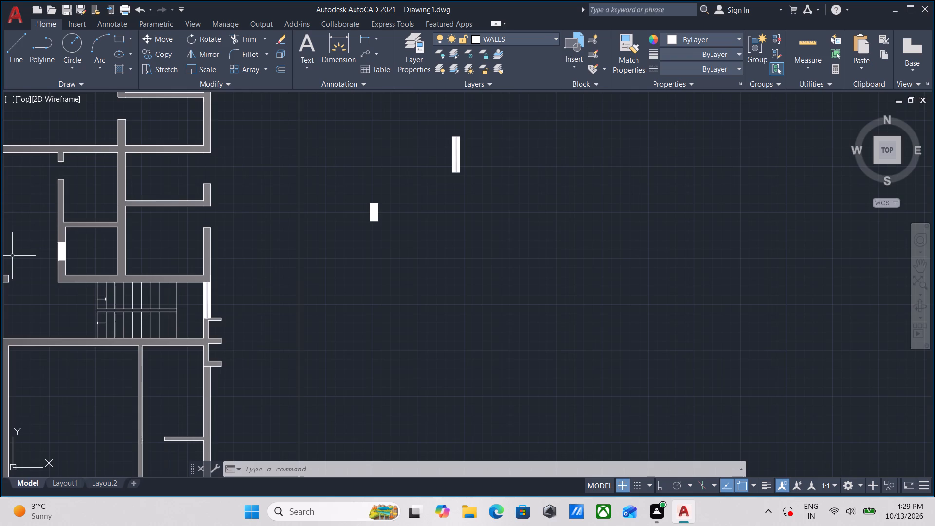
pyautogui.scroll(-1, 12, 256)
pyautogui.moveTo(54, 287); pyautogui.dragTo(247, 282, button='middle')
pyautogui.moveTo(185, 289); pyautogui.dragTo(301, 312, button='middle')
pyautogui.moveTo(211, 230); pyautogui.dragTo(337, 273, button='middle')
pyautogui.moveTo(235, 248); pyautogui.dragTo(327, 274, button='middle')
pyautogui.moveTo(188, 260); pyautogui.dragTo(207, 259, button='middle')
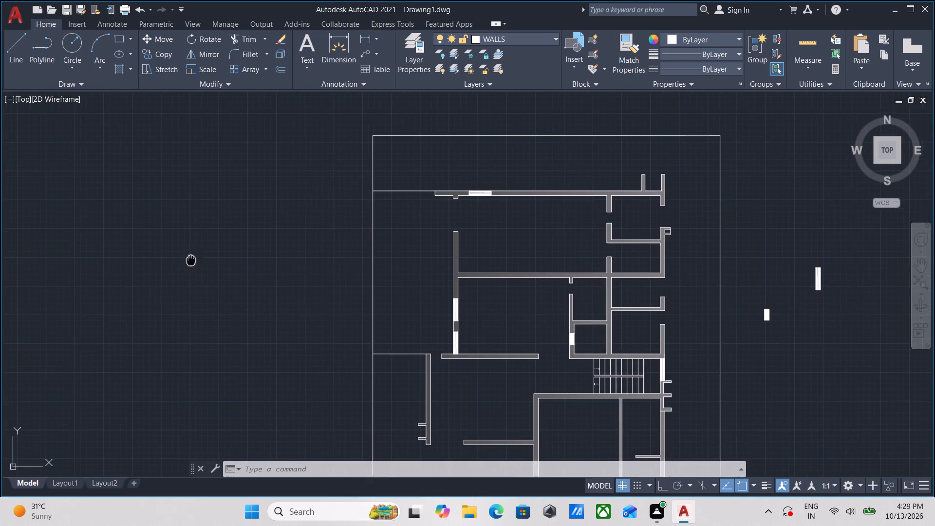
pyautogui.moveTo(207, 259); pyautogui.dragTo(364, 259, button='middle')
pyautogui.scroll(3, 739, 292)
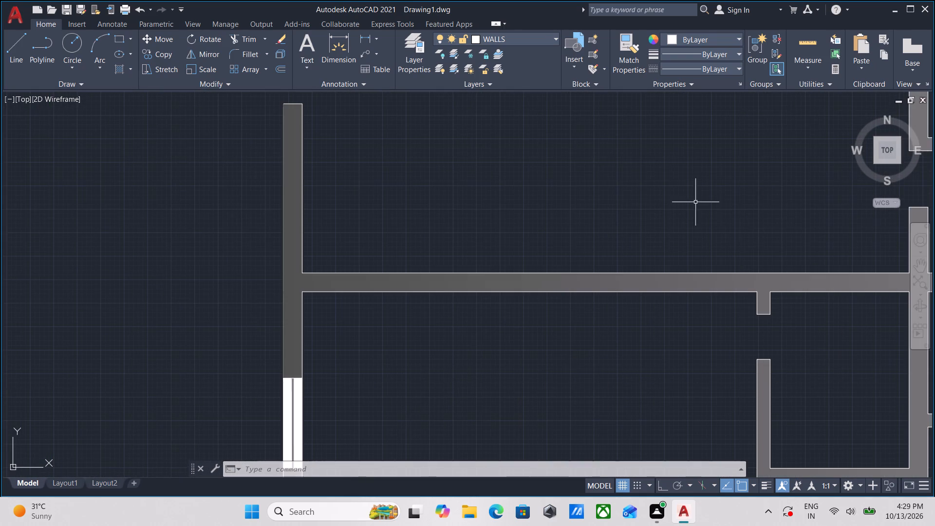
pyautogui.moveTo(488, 156); pyautogui.dragTo(630, 176, button='middle')
pyautogui.scroll(2, 467, 252)
pyautogui.moveTo(396, 244); pyautogui.dragTo(472, 275, button='middle')
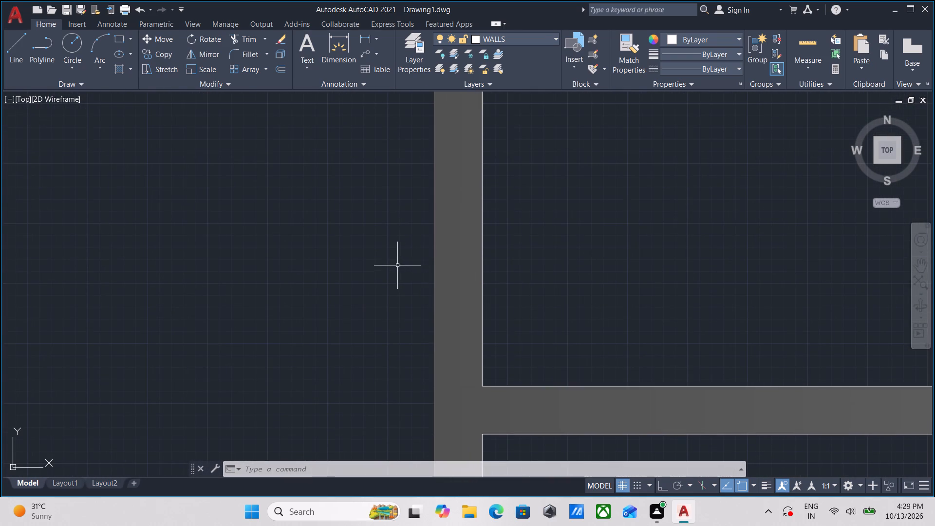
pyautogui.click(443, 266)
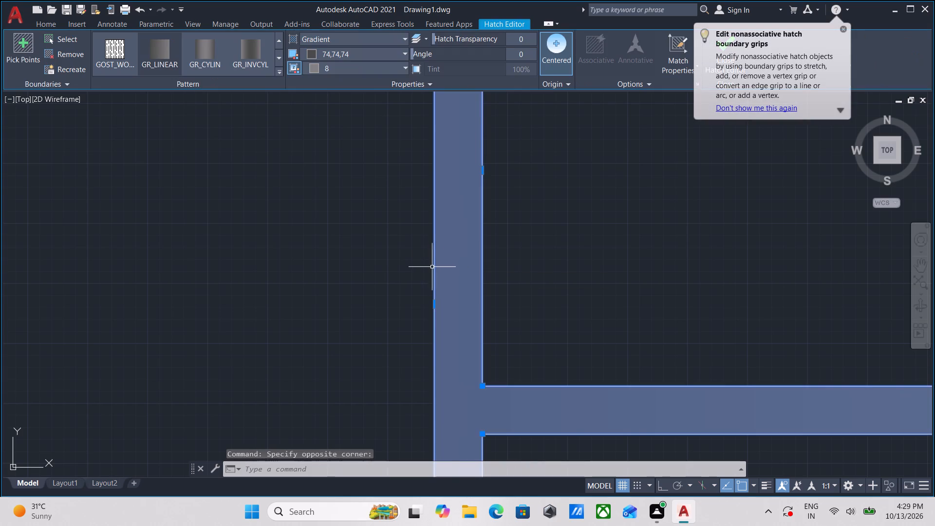
pyautogui.scroll(-3, 432, 267)
pyautogui.scroll(-1, 502, 263)
pyautogui.press('Escape')
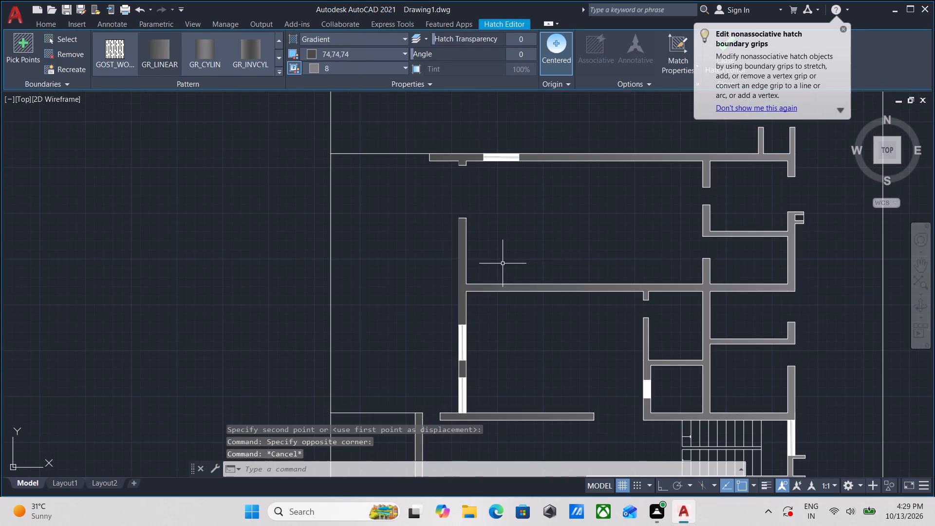
# Draw a 6' by 10" rectangle in the empty space to the left of the floor plan.
pyautogui.scroll(-1, 504, 263)
pyautogui.moveTo(504, 263); pyautogui.dragTo(643, 192, button='middle')
pyautogui.moveTo(479, 256); pyautogui.dragTo(573, 290, button='middle')
pyautogui.moveTo(477, 284); pyautogui.dragTo(520, 317, button='middle')
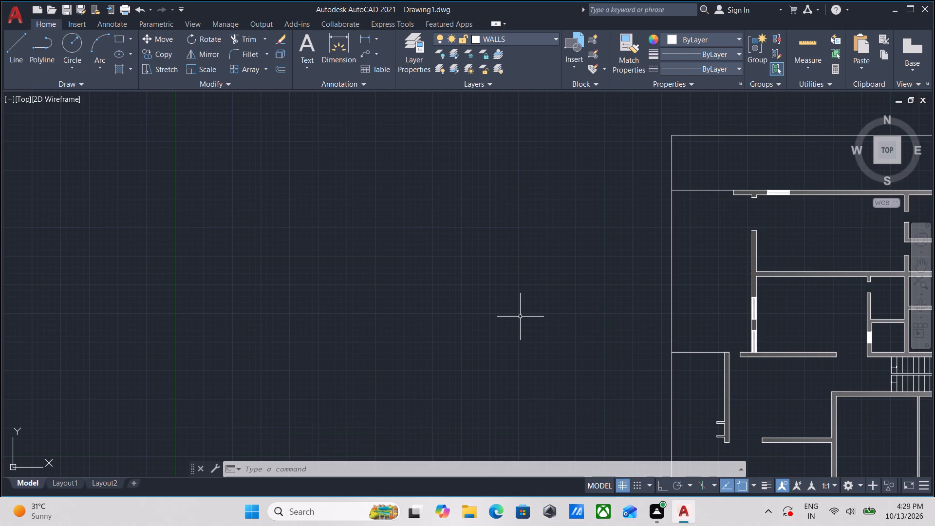
pyautogui.moveTo(520, 317); pyautogui.dragTo(616, 328, button='middle')
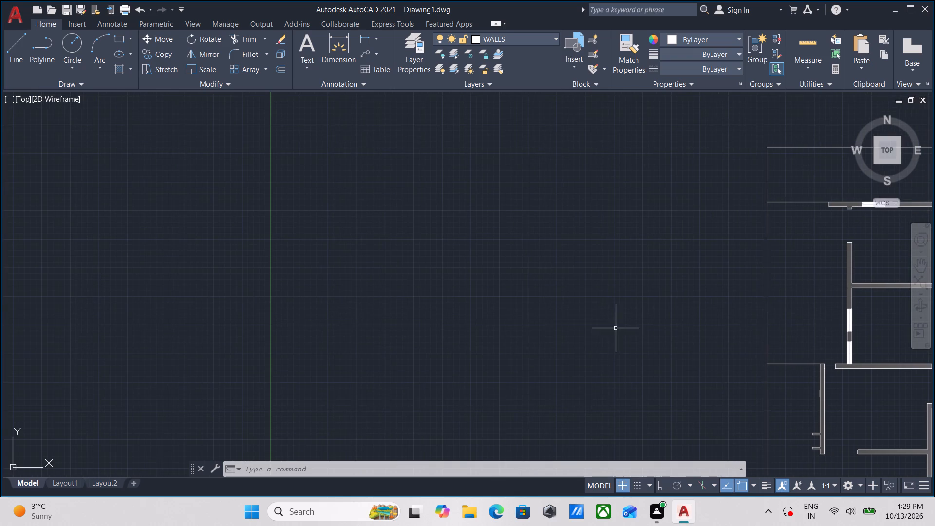
pyautogui.write('rec')
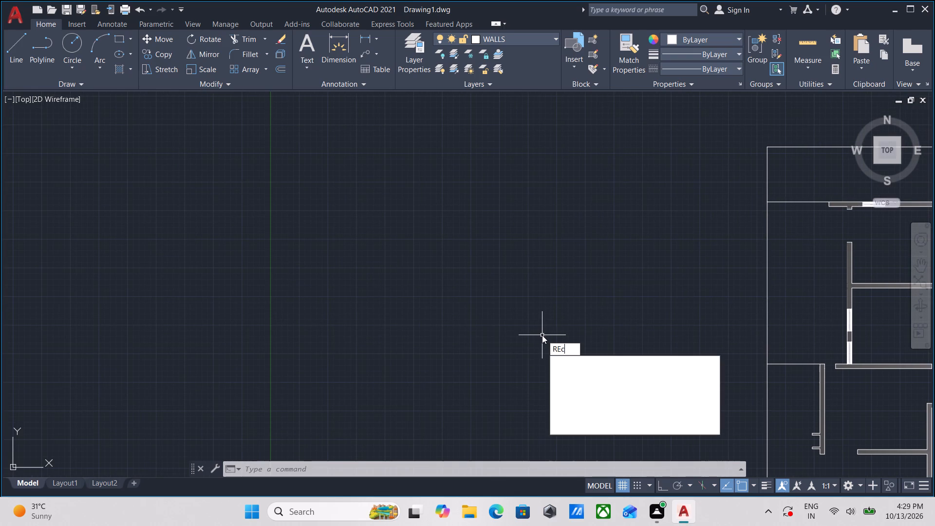
pyautogui.press('Return')
pyautogui.click(470, 296)
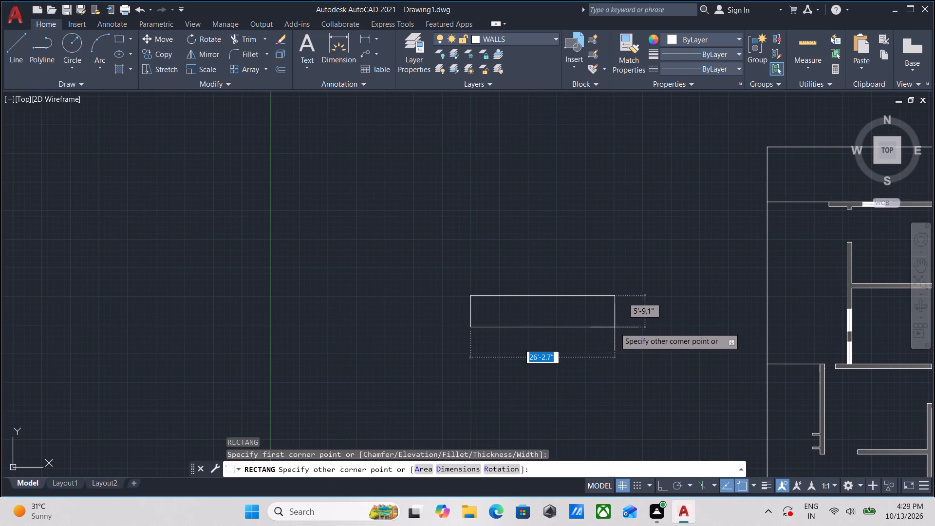
pyautogui.write("6'")
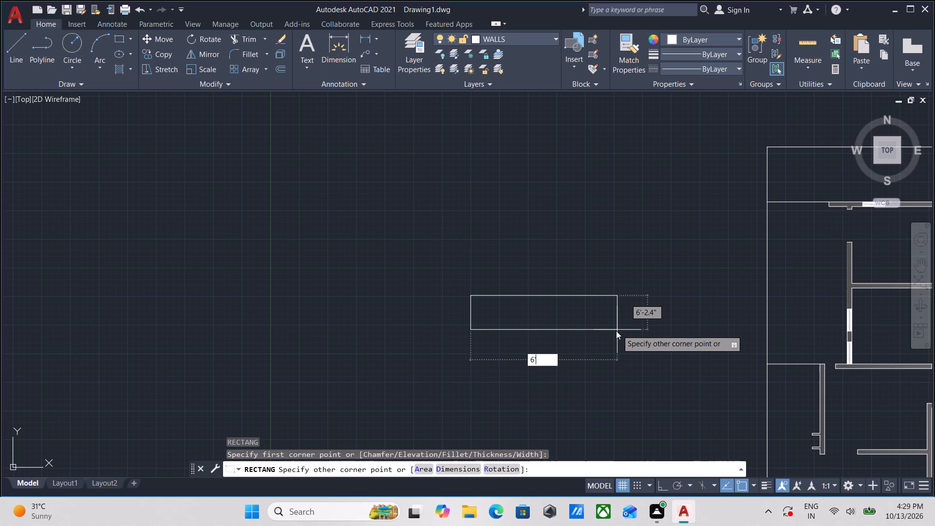
pyautogui.press('Tab')
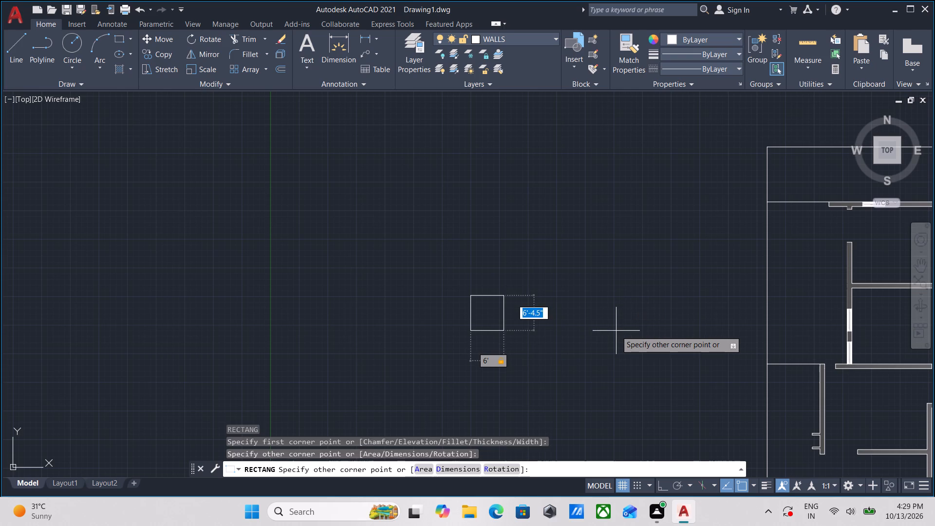
pyautogui.scroll(3, 484, 276)
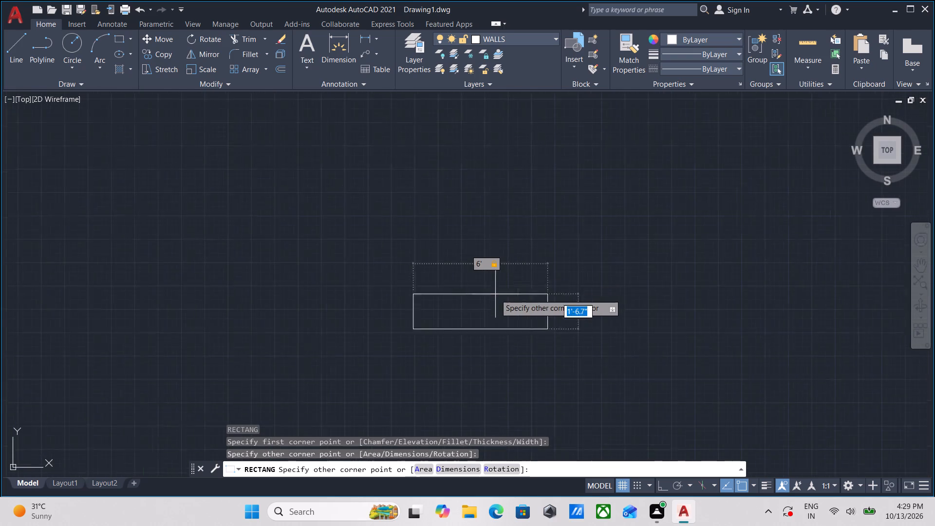
pyautogui.scroll(1, 495, 294)
pyautogui.scroll(-6, 495, 294)
pyautogui.scroll(5, 495, 294)
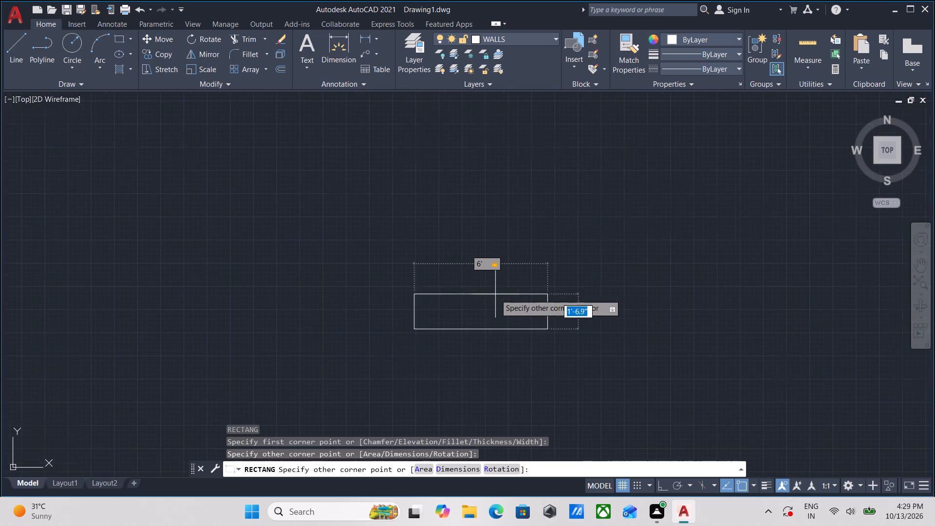
pyautogui.scroll(2, 495, 303)
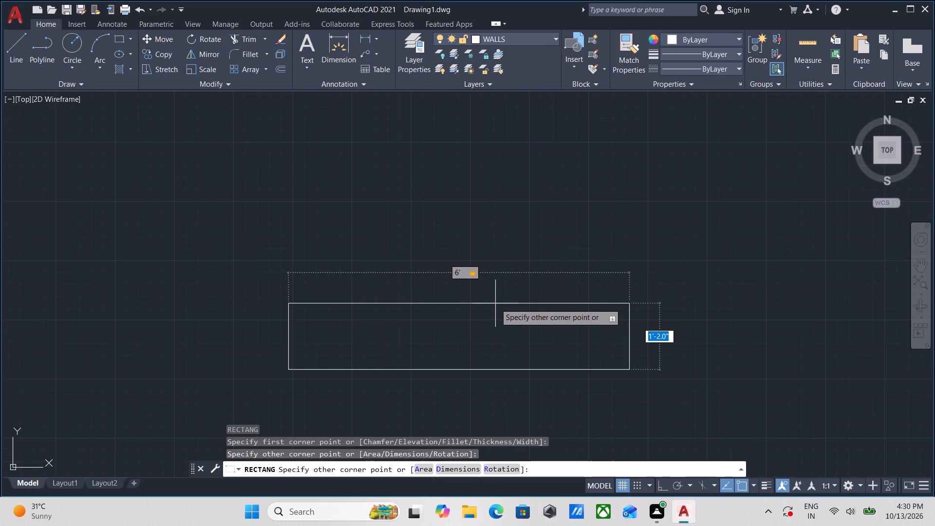
pyautogui.write('10')
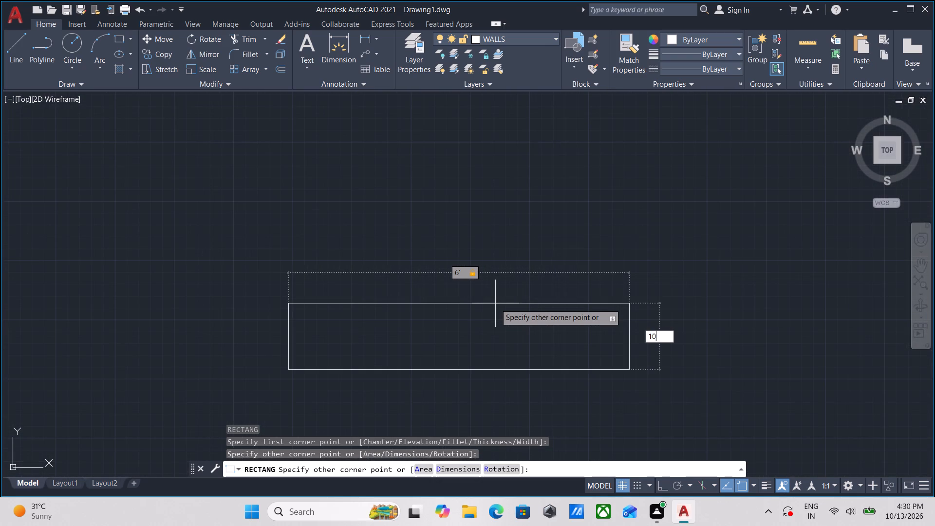
pyautogui.hotkey('shift', '"')
pyautogui.press('Return')
pyautogui.press('Escape')
# Draw a horizontal centre line from the midpoint of the rectangle's left side to the rectangle's centre.
pyautogui.scroll(1, 351, 344)
pyautogui.moveTo(351, 344); pyautogui.dragTo(383, 329, button='middle')
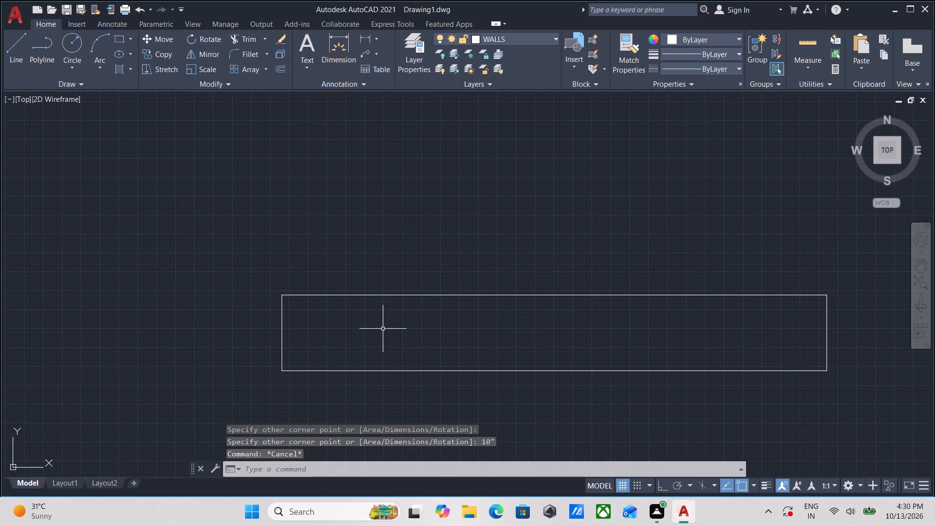
pyautogui.press('l')
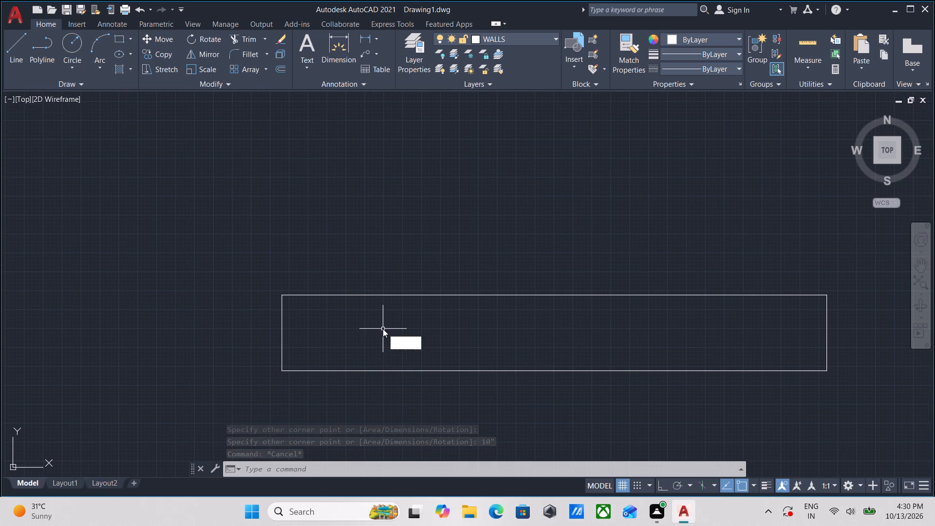
pyautogui.press('Return')
pyautogui.click(284, 335)
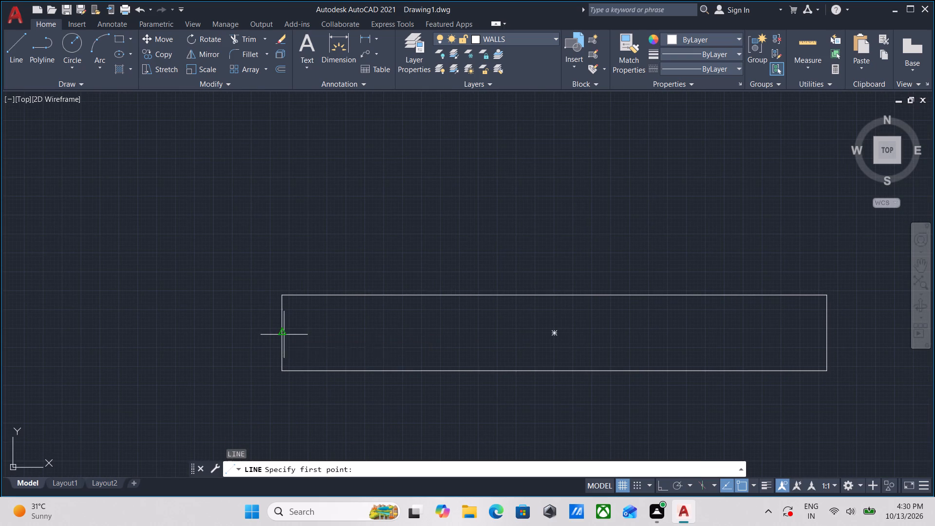
pyautogui.click(554, 335)
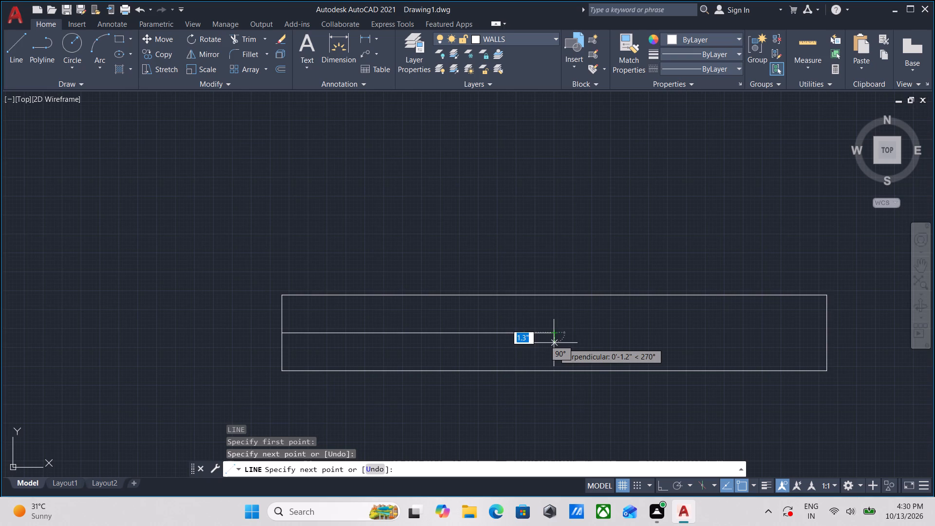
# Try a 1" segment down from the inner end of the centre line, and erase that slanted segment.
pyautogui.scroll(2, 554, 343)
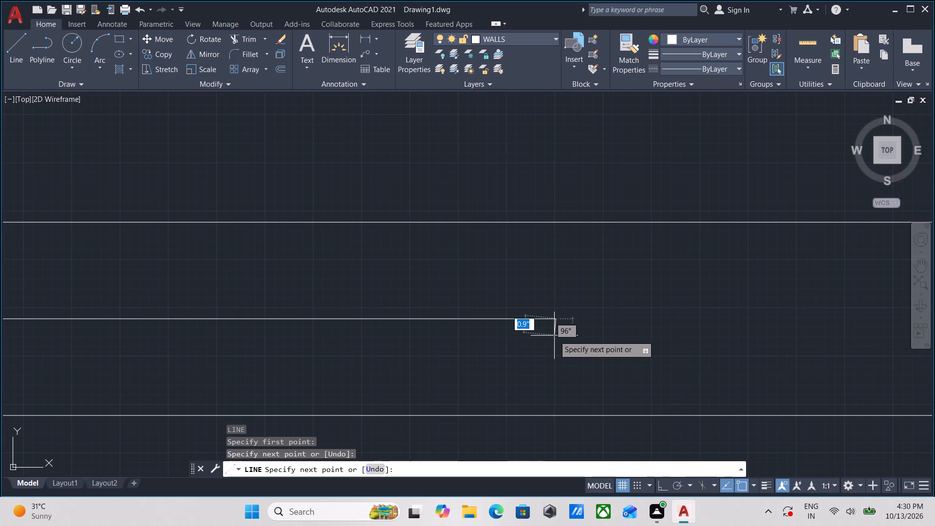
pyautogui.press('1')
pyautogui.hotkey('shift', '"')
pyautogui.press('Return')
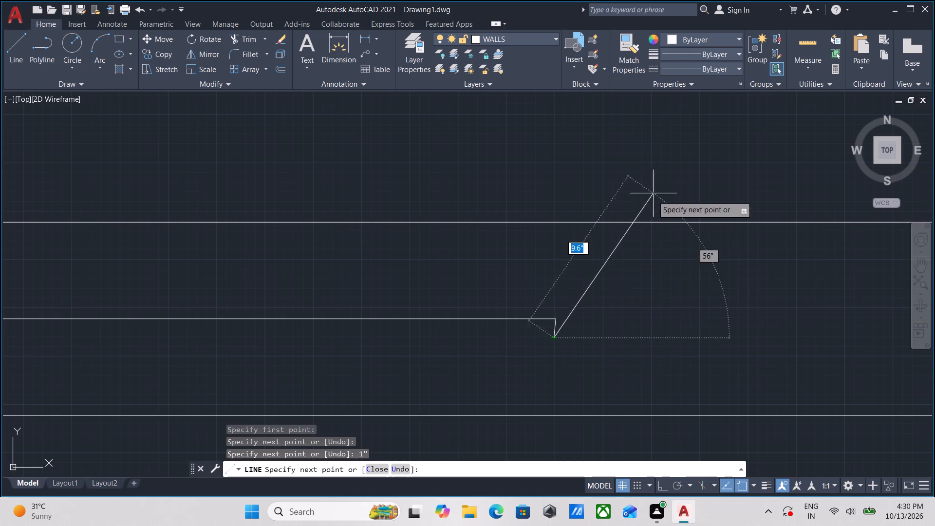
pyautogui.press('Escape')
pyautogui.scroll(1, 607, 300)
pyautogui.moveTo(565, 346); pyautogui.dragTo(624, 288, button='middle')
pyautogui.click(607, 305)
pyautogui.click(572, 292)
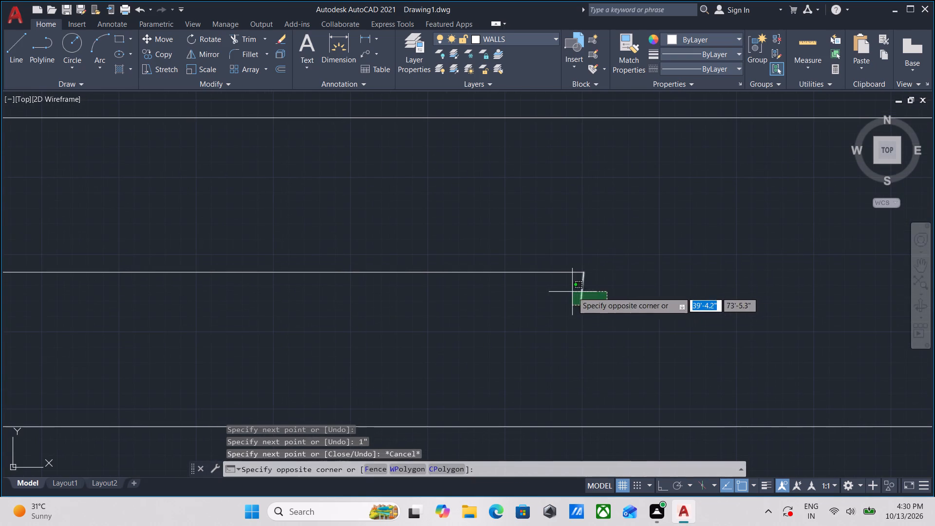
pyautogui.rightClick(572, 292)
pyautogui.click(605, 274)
# With Ortho on, draw a 1" line straight down from the centre line's inner end and continue it back to the rectangle's left side.
pyautogui.press('l')
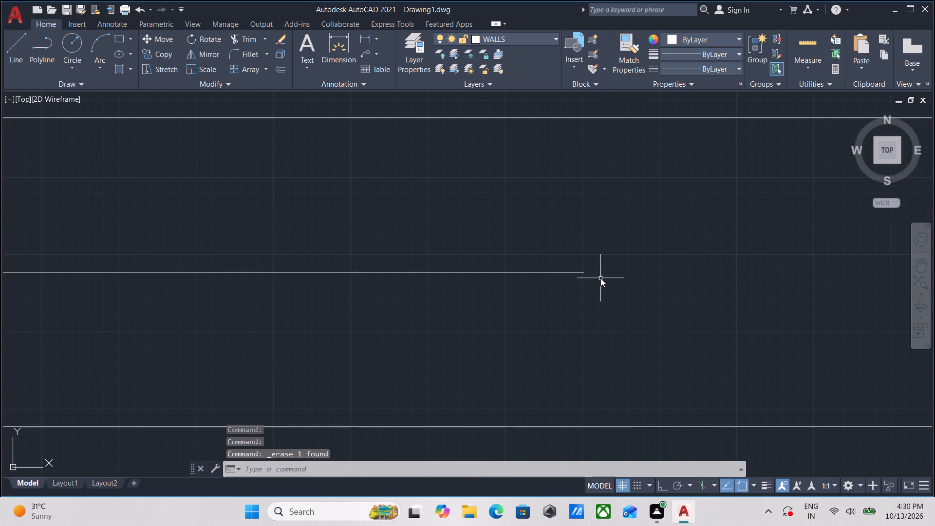
pyautogui.press('Return')
pyautogui.click(580, 274)
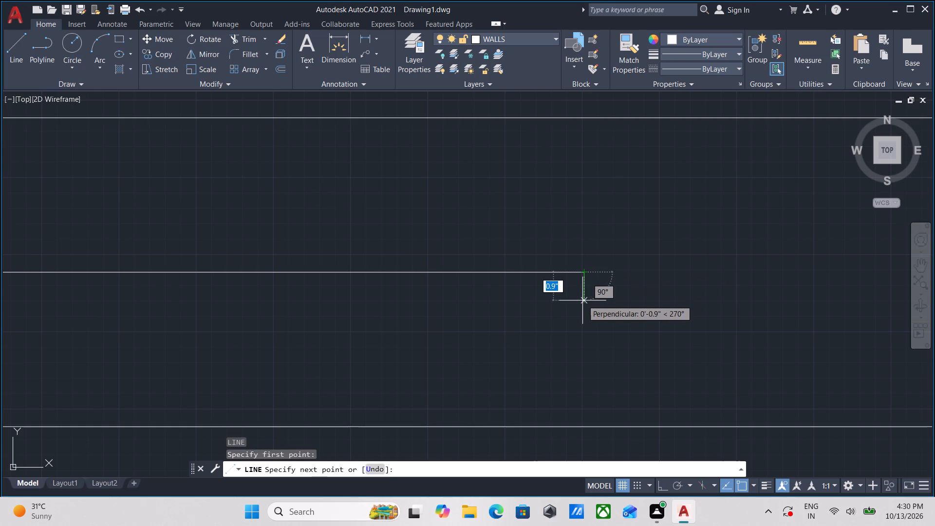
pyautogui.press('F8')
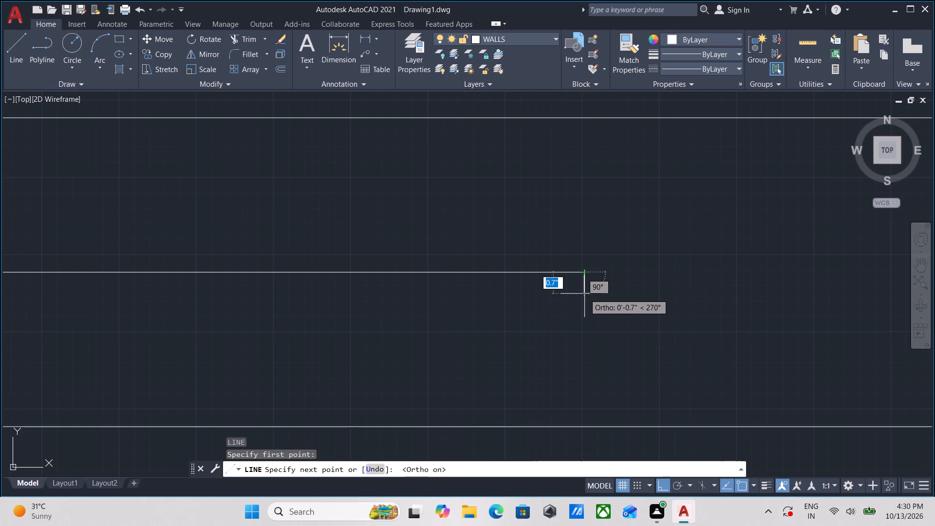
pyautogui.press('1')
pyautogui.hotkey('shift', '"')
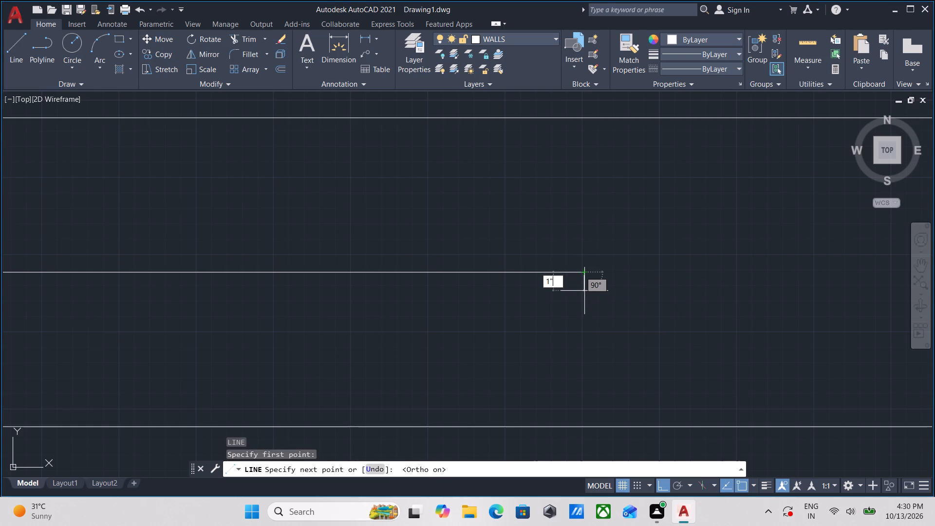
pyautogui.press('Return')
pyautogui.moveTo(428, 287); pyautogui.dragTo(614, 252, button='middle')
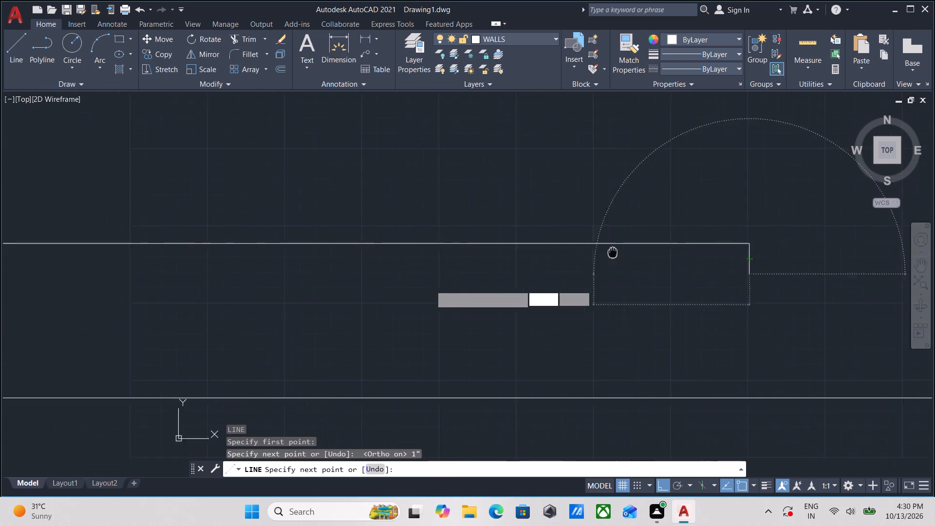
pyautogui.scroll(-2, 438, 279)
pyautogui.moveTo(437, 279); pyautogui.dragTo(593, 268, button='middle')
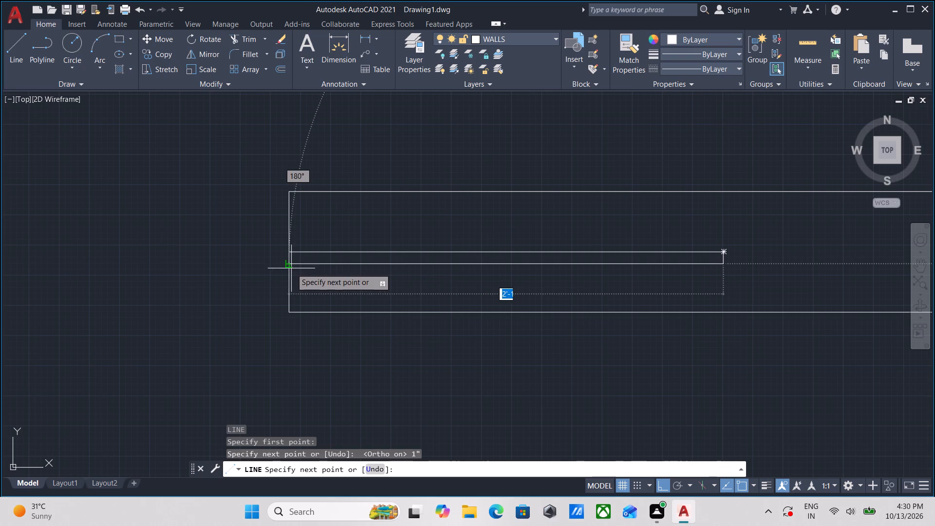
pyautogui.click(290, 265)
pyautogui.press('Escape')
# Mirror the three strip lines about a vertical axis through the strip's inner end, keeping the source objects.
pyautogui.moveTo(505, 283); pyautogui.dragTo(406, 293, button='middle')
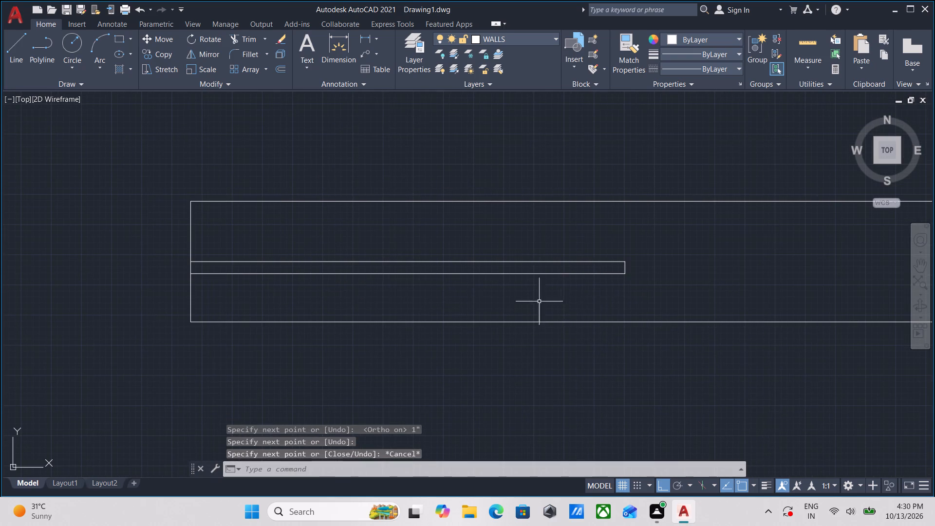
pyautogui.click(645, 287)
pyautogui.click(223, 227)
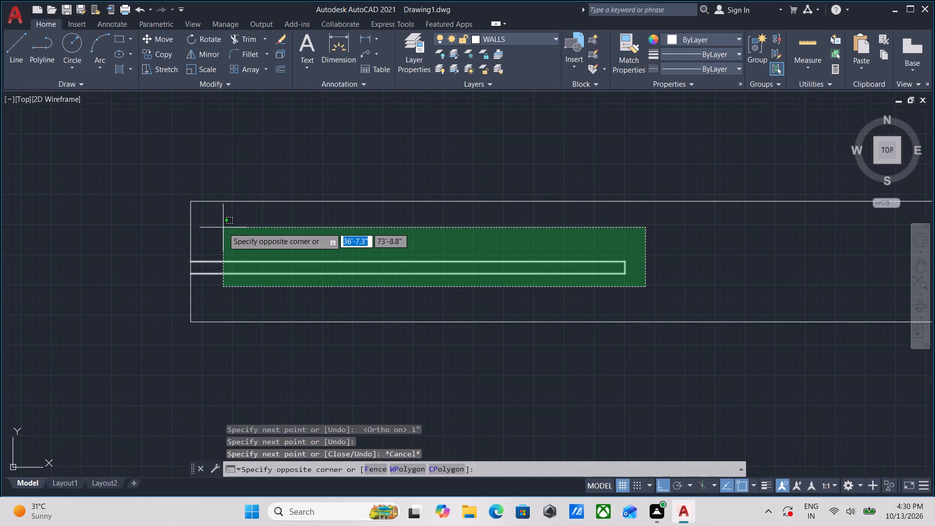
pyautogui.moveTo(375, 254); pyautogui.dragTo(328, 217, button='middle')
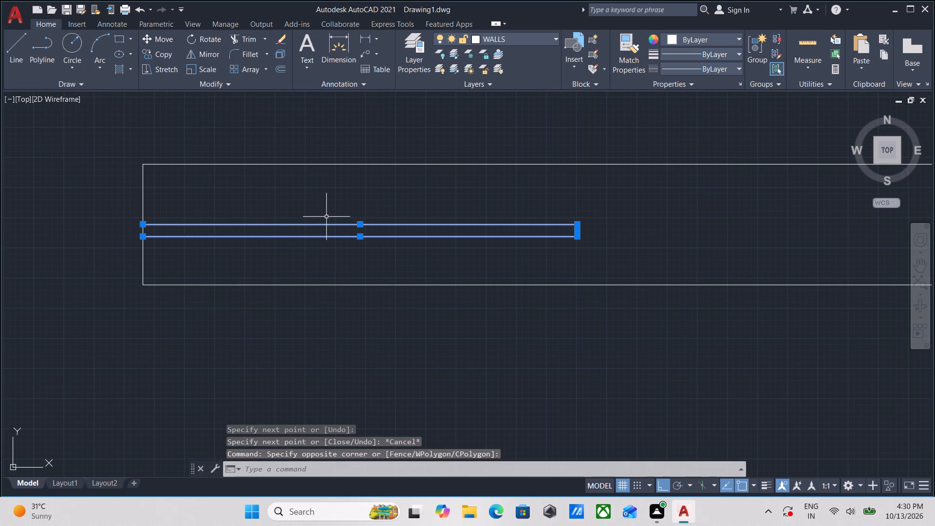
pyautogui.press('m')
pyautogui.press('i')
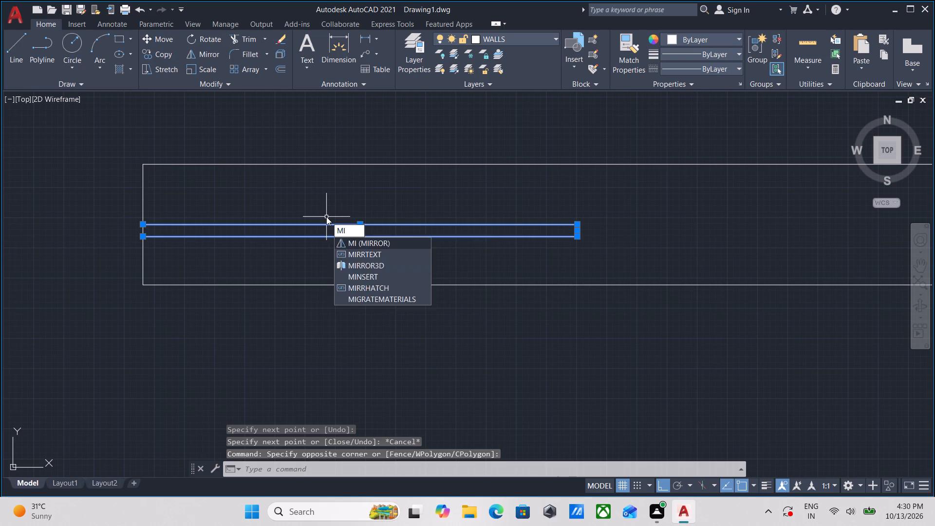
pyautogui.press('Return')
pyautogui.click(580, 237)
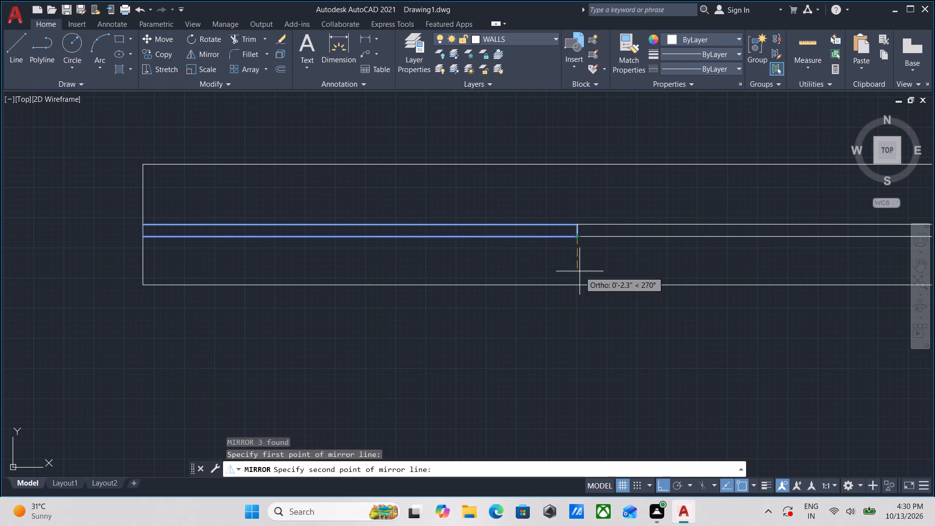
pyautogui.click(580, 278)
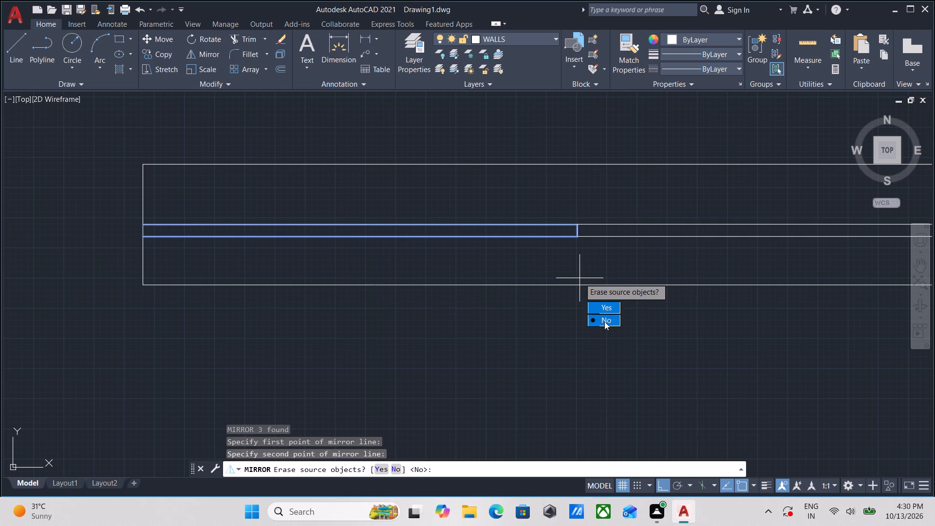
pyautogui.moveTo(604, 321); pyautogui.dragTo(580, 278)
# Move the two mirrored horizontal lines down from the strip's upper inner corner to its lower inner corner.
pyautogui.moveTo(599, 229); pyautogui.dragTo(470, 239, button='middle')
pyautogui.click(508, 255)
pyautogui.click(495, 213)
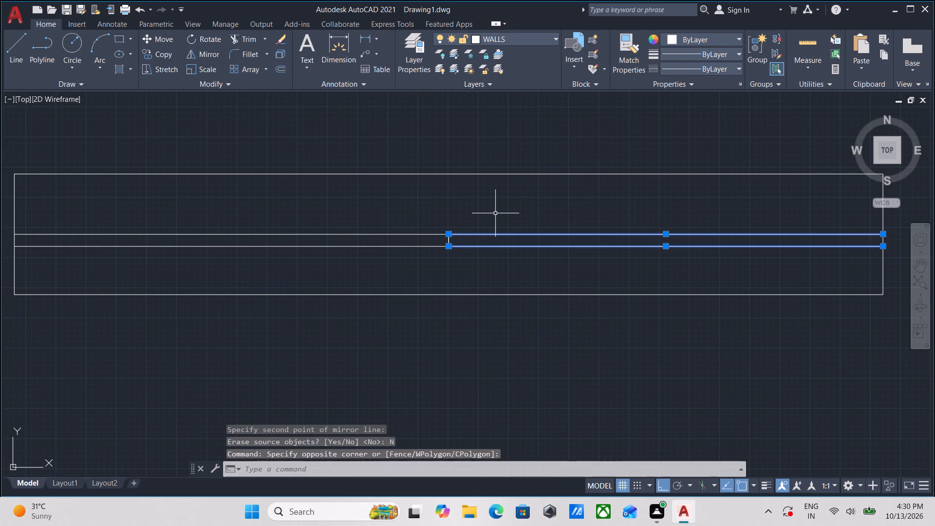
pyautogui.scroll(2, 495, 213)
pyautogui.moveTo(489, 220); pyautogui.dragTo(477, 244, button='middle')
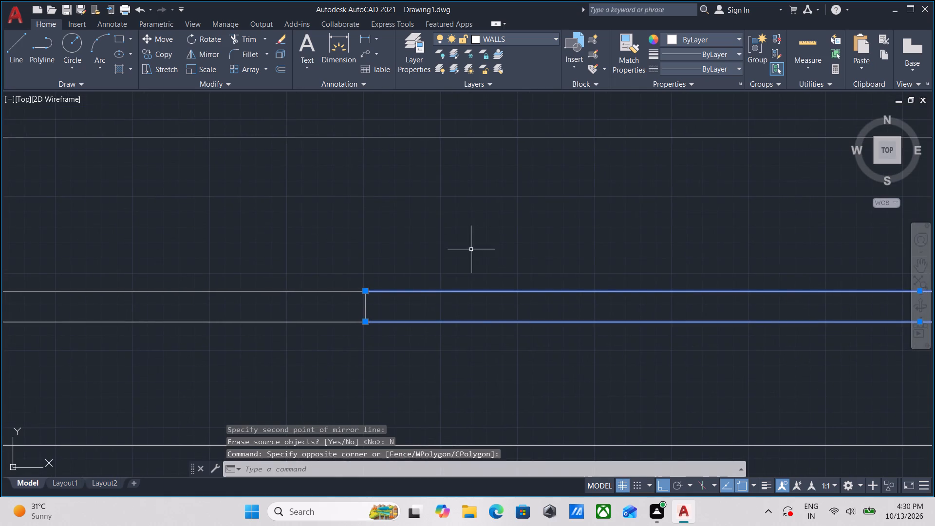
pyautogui.scroll(2, 399, 288)
pyautogui.press('m')
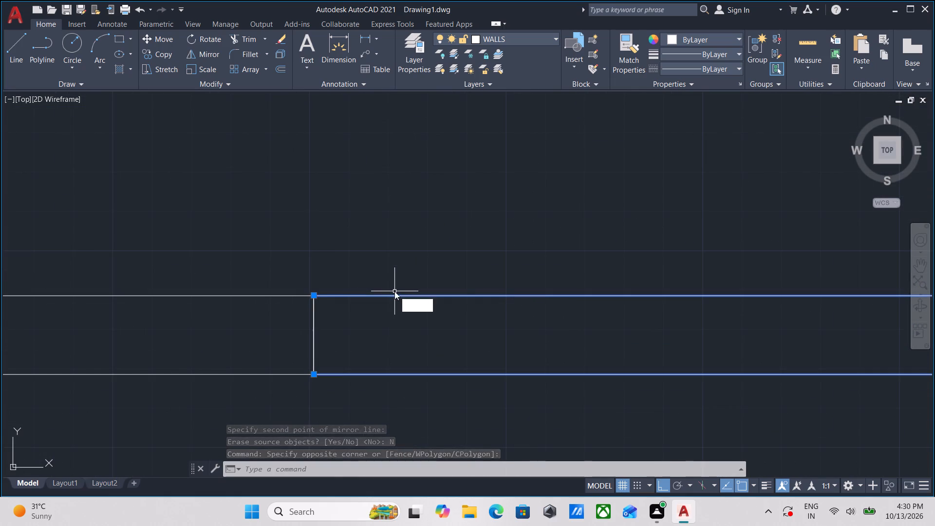
pyautogui.press('Return')
pyautogui.click(314, 295)
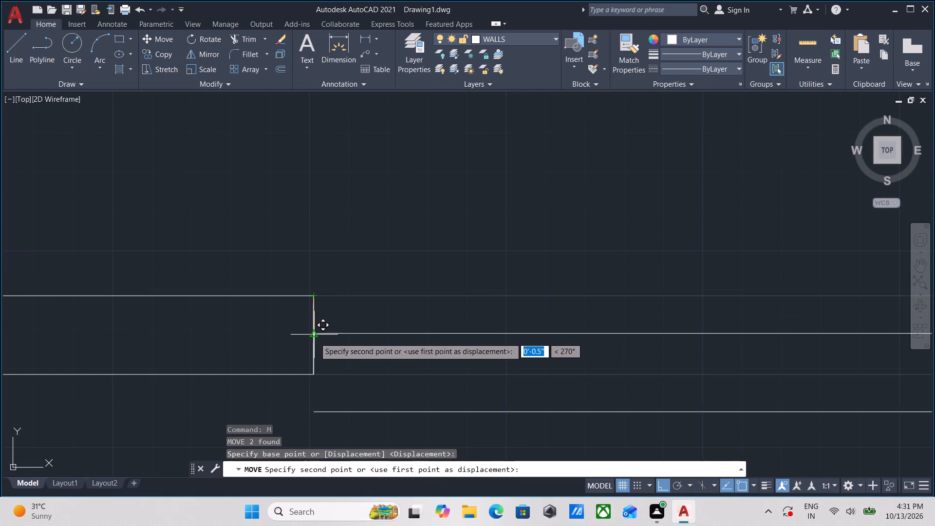
pyautogui.click(311, 374)
# Copy the short vertical end line down to close the inner end of the lowered right-hand strip.
pyautogui.scroll(-2, 347, 321)
pyautogui.scroll(1, 338, 322)
pyautogui.click(338, 322)
pyautogui.click(319, 323)
pyautogui.moveTo(339, 324); pyautogui.dragTo(360, 272, button='middle')
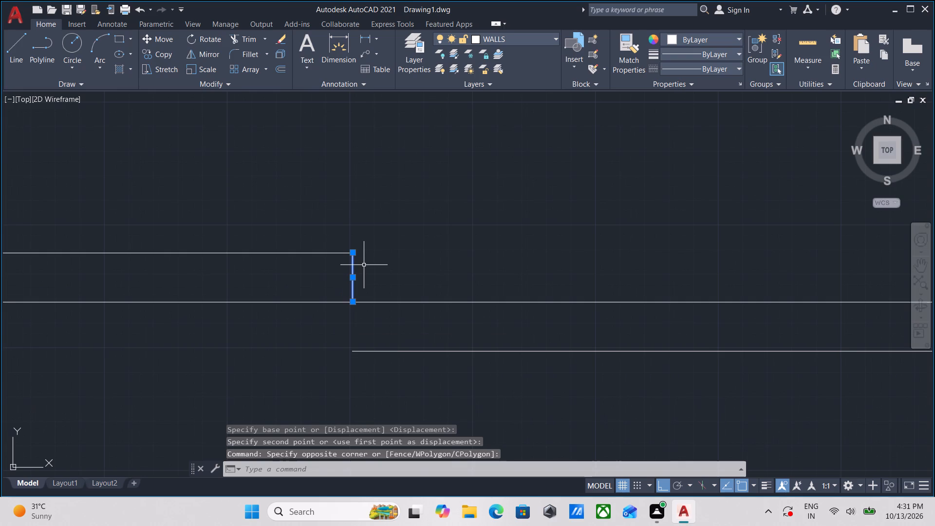
pyautogui.write('co')
pyautogui.press('Return')
pyautogui.click(353, 301)
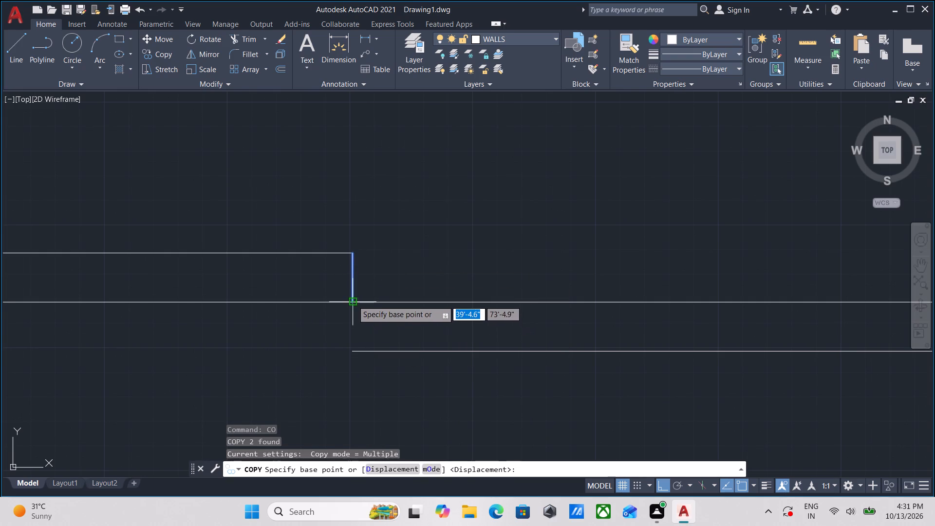
pyautogui.click(356, 354)
pyautogui.press('Escape')
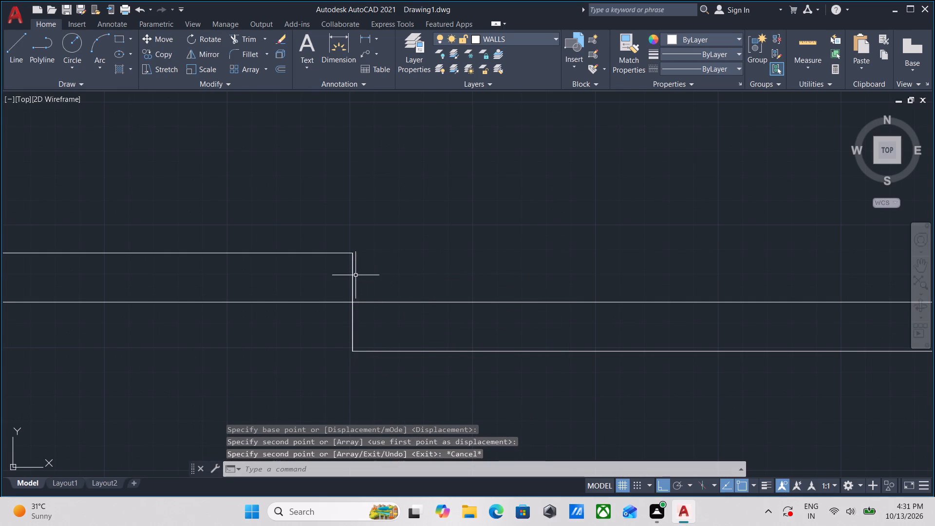
pyautogui.click(360, 275)
pyautogui.click(333, 275)
pyautogui.scroll(-1, 345, 269)
pyautogui.press('Escape')
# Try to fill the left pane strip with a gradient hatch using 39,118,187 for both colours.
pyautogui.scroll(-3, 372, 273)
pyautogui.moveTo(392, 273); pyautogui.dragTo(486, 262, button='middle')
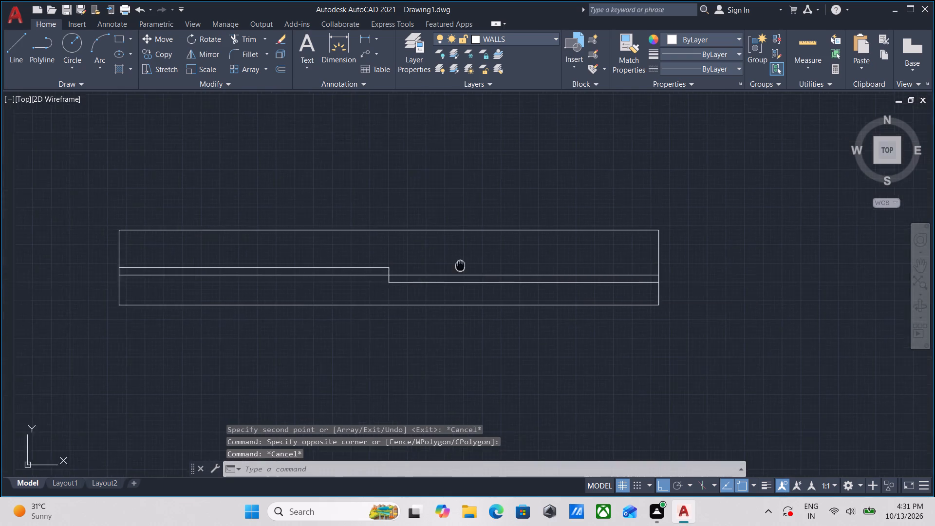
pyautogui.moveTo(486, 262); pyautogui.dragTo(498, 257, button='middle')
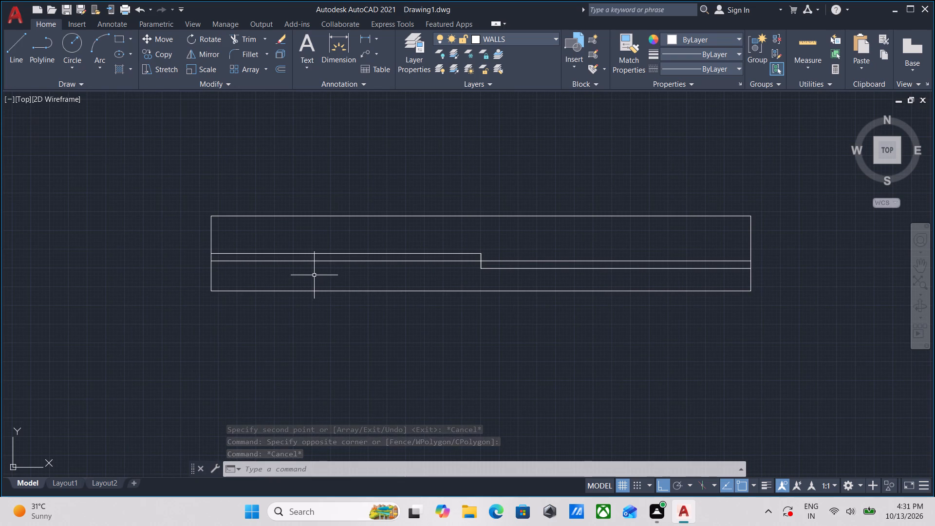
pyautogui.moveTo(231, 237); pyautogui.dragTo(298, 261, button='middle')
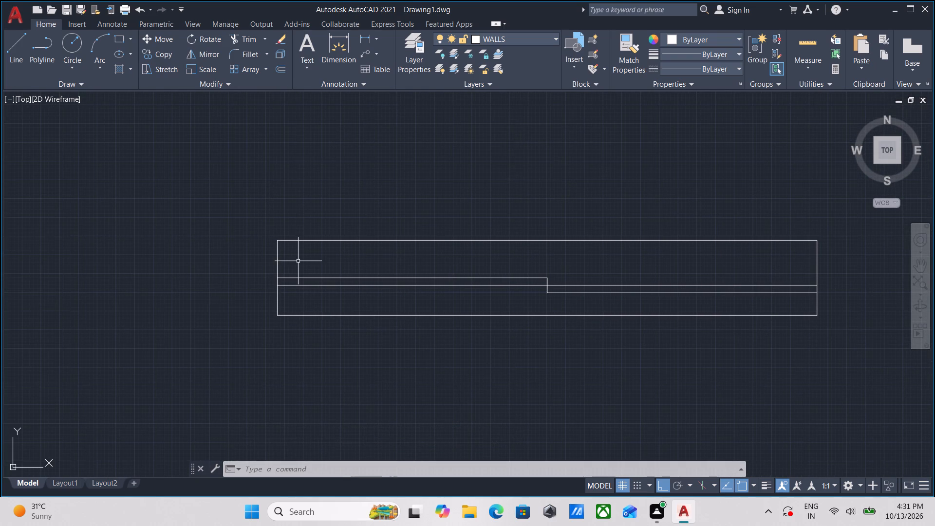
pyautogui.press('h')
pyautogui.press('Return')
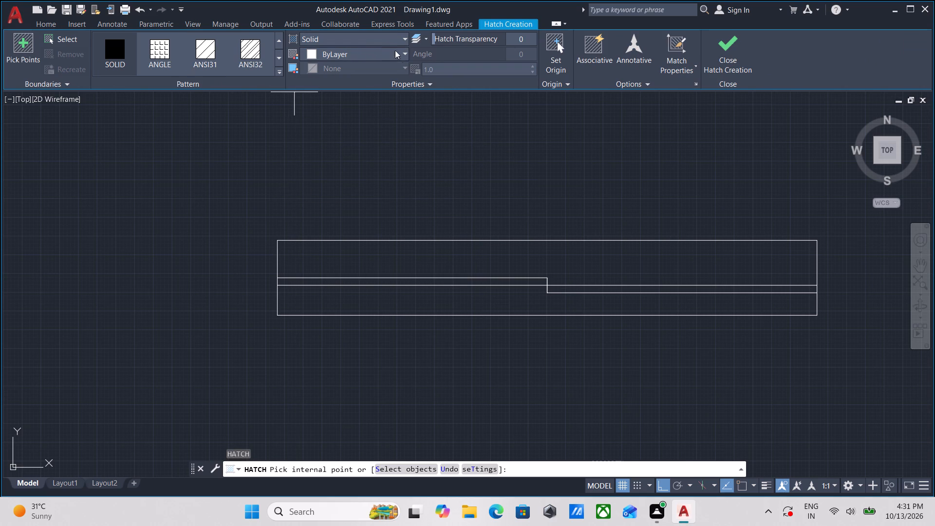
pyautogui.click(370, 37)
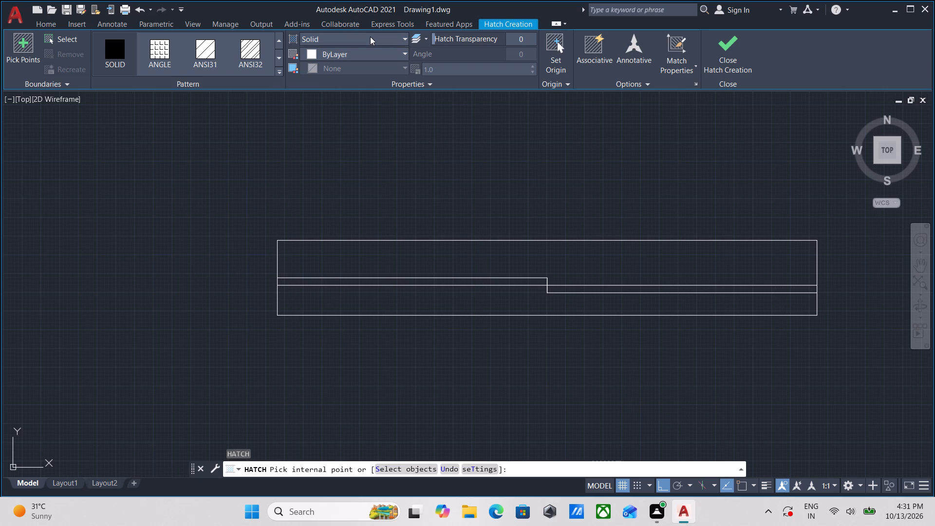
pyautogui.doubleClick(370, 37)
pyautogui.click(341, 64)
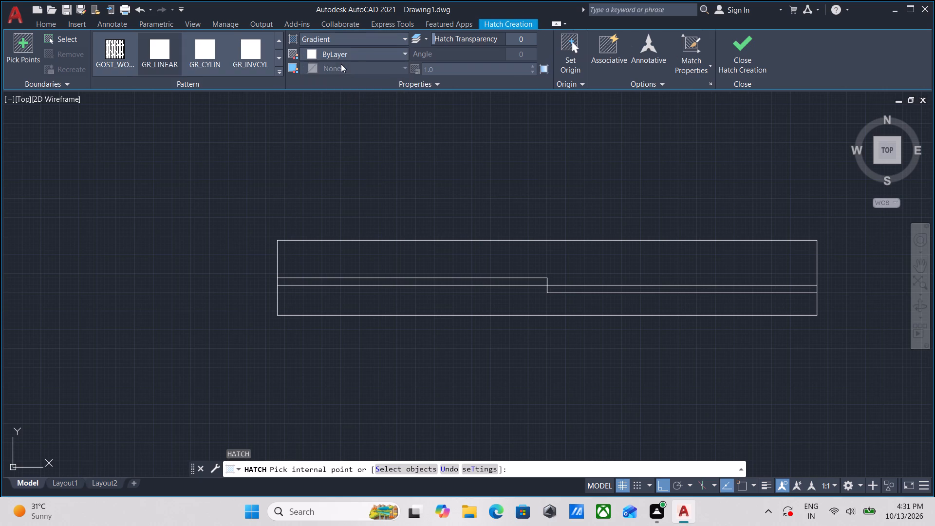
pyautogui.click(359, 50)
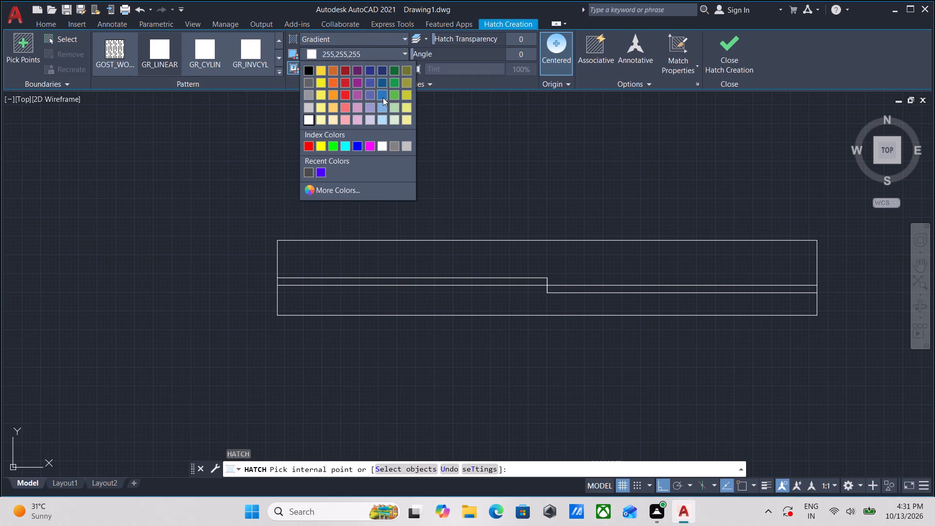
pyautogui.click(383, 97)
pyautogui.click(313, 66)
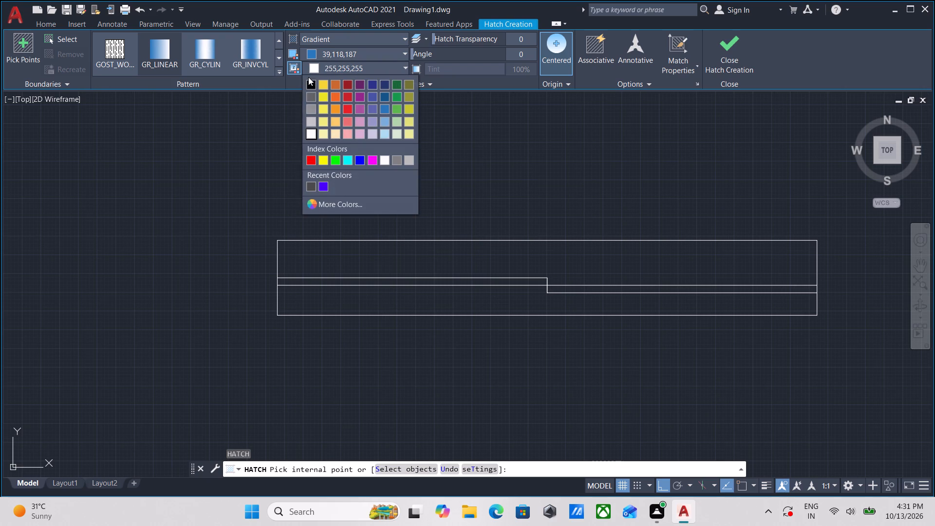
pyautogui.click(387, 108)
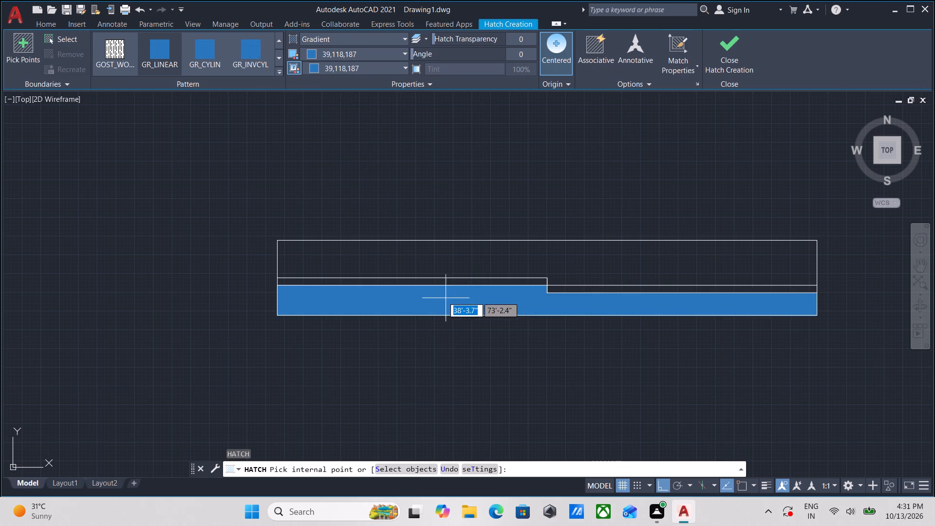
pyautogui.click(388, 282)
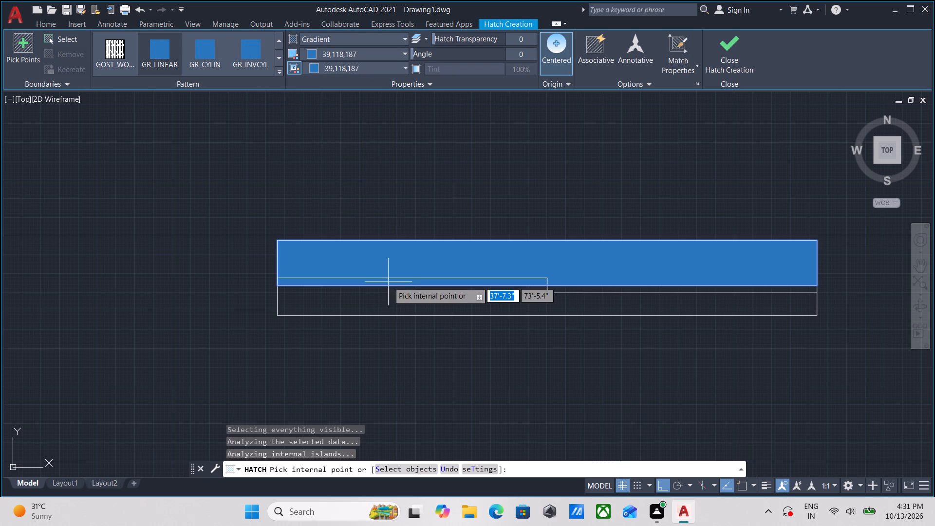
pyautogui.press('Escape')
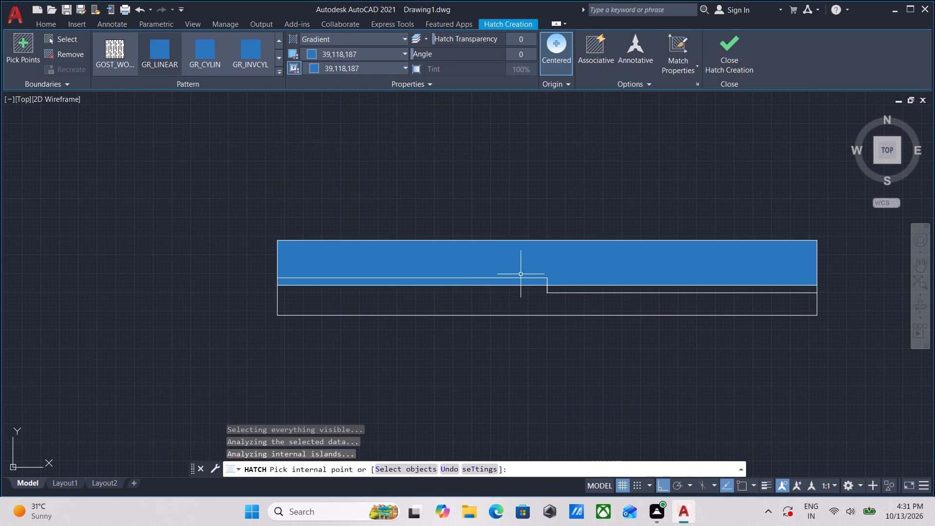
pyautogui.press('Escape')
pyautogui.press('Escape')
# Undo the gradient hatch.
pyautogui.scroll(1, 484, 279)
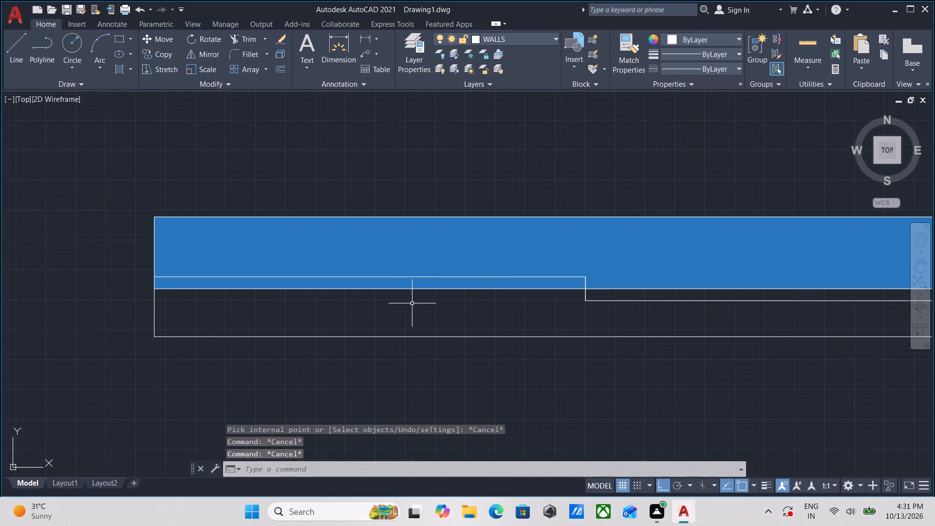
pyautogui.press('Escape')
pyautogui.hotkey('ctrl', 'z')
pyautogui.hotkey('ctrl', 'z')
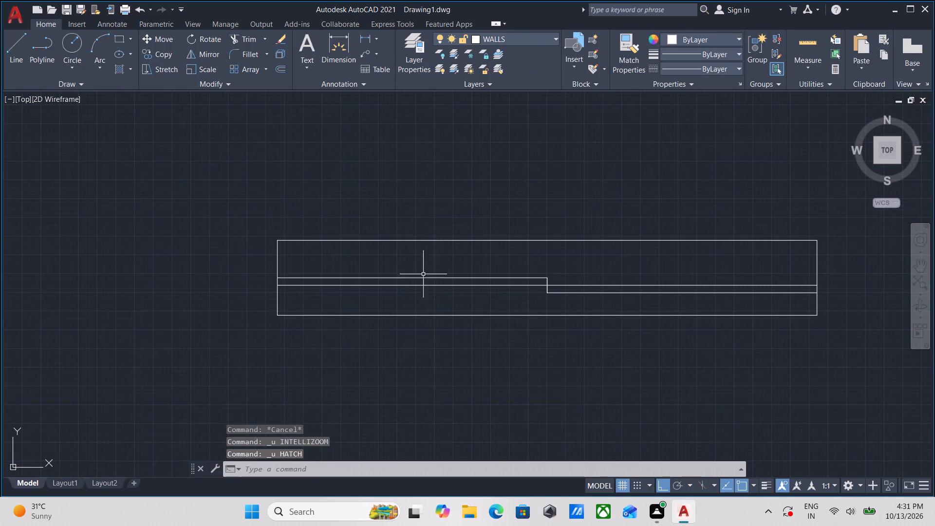
# Fill both narrow sliding-pane strips with a solid hatch in blue 39,118,187.
pyautogui.scroll(2, 413, 283)
pyautogui.press('h')
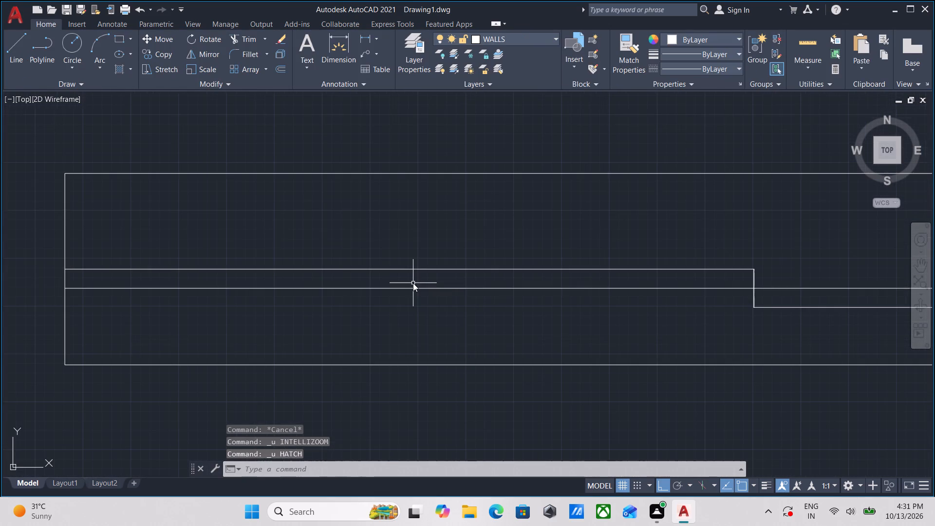
pyautogui.press('Return')
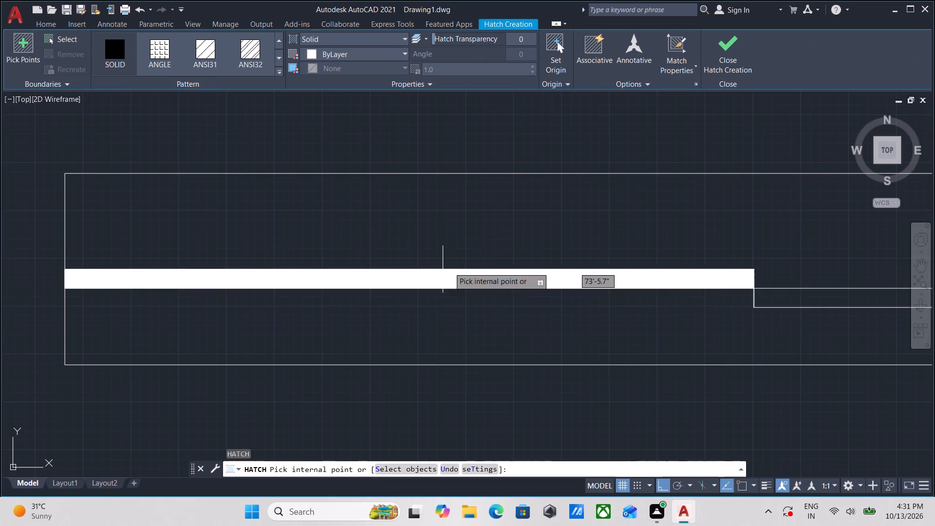
pyautogui.click(345, 36)
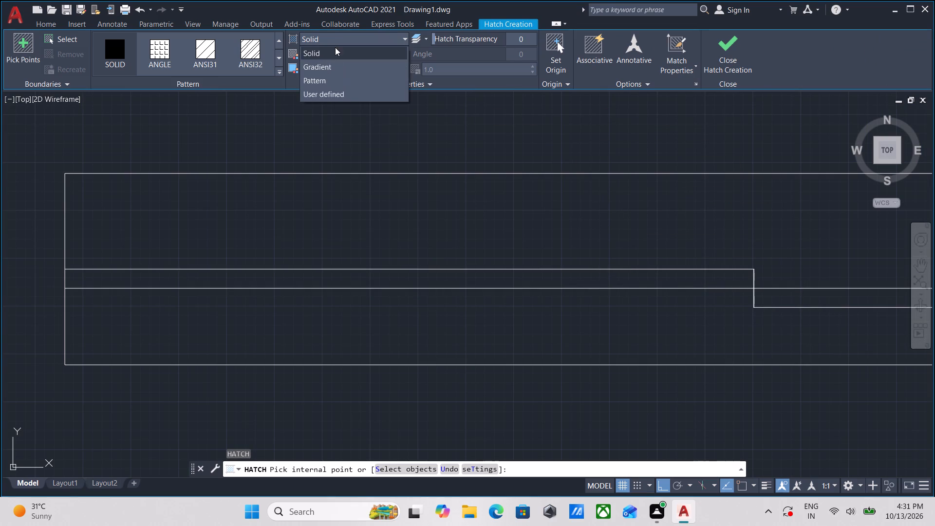
pyautogui.click(327, 69)
pyautogui.click(327, 38)
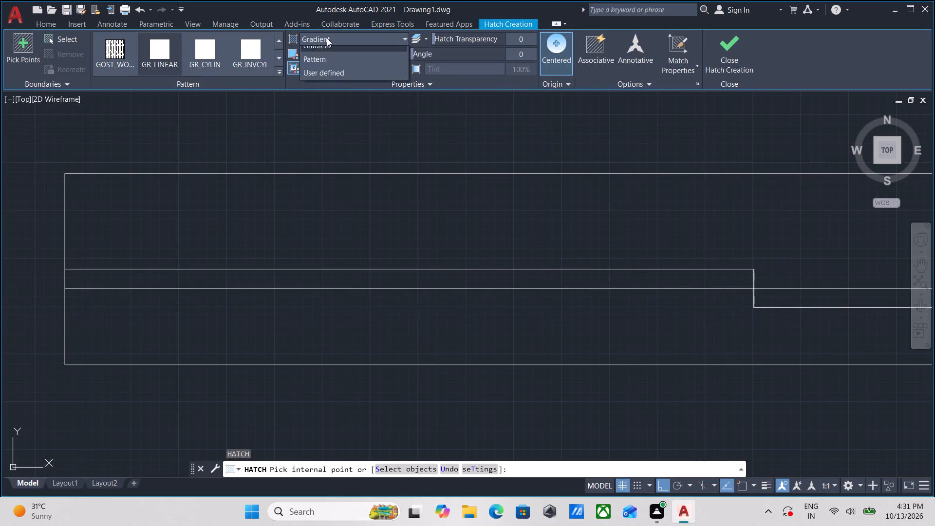
pyautogui.click(306, 52)
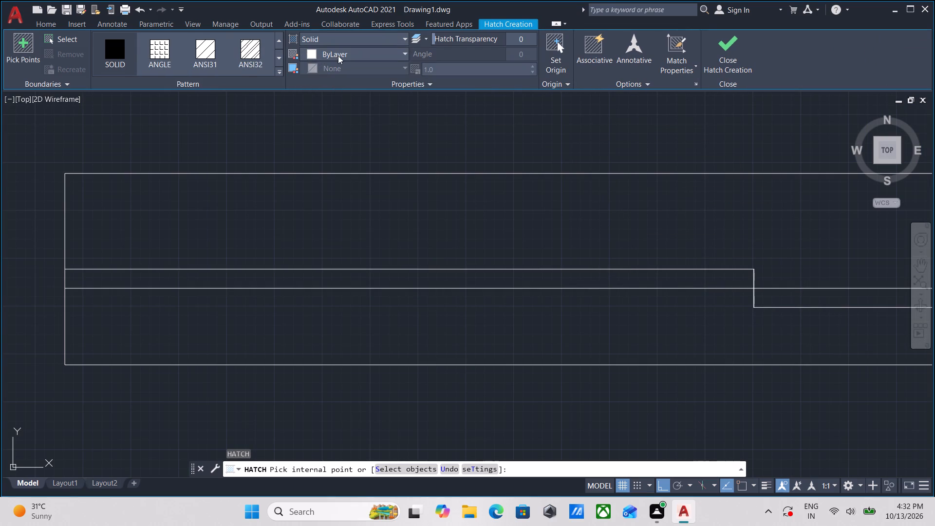
pyautogui.click(338, 56)
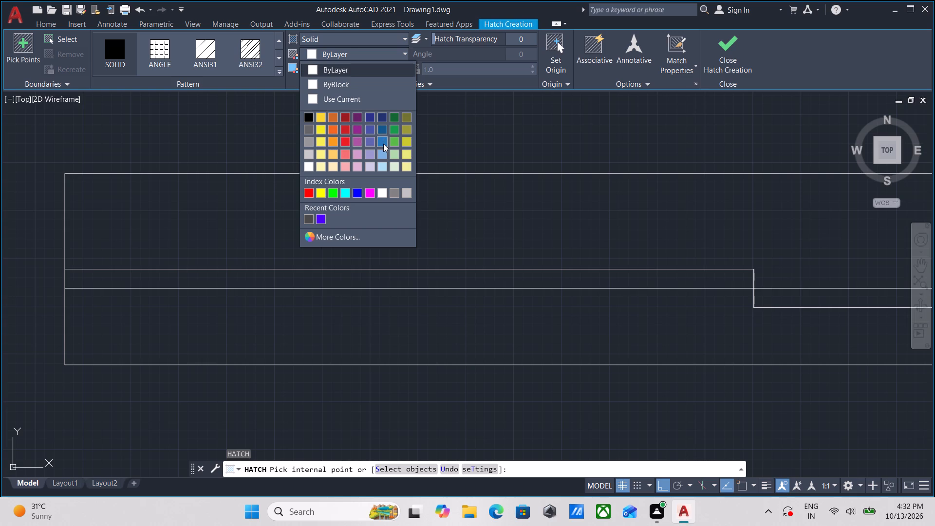
pyautogui.click(383, 144)
pyautogui.click(308, 277)
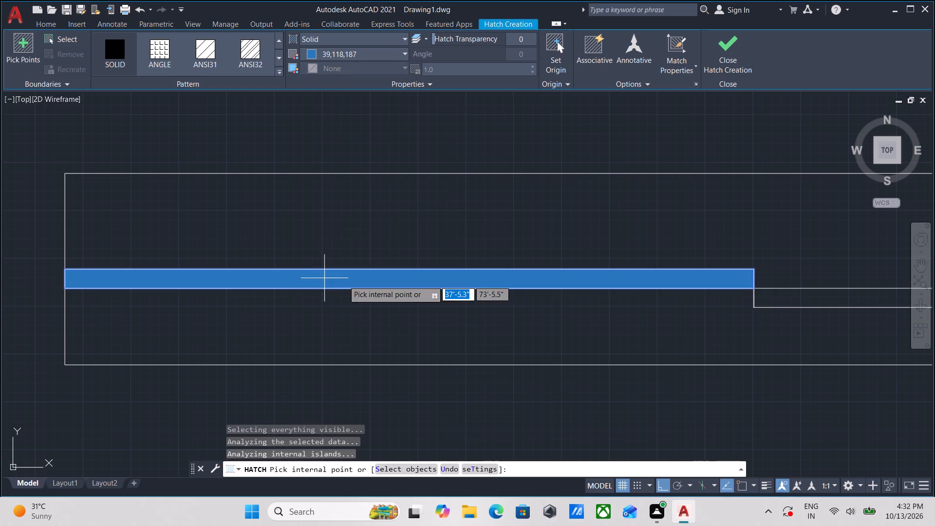
pyautogui.moveTo(530, 291); pyautogui.dragTo(344, 284, button='middle')
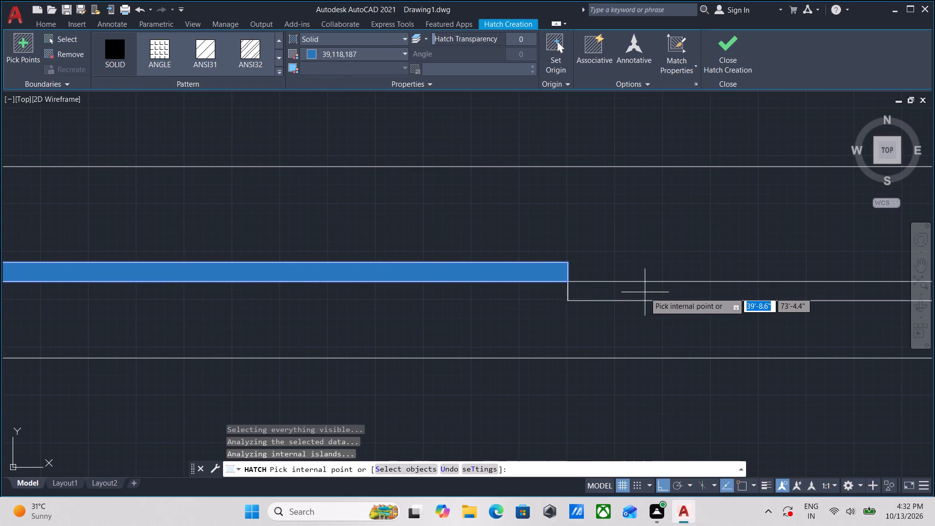
pyautogui.click(645, 292)
pyautogui.scroll(-1, 645, 292)
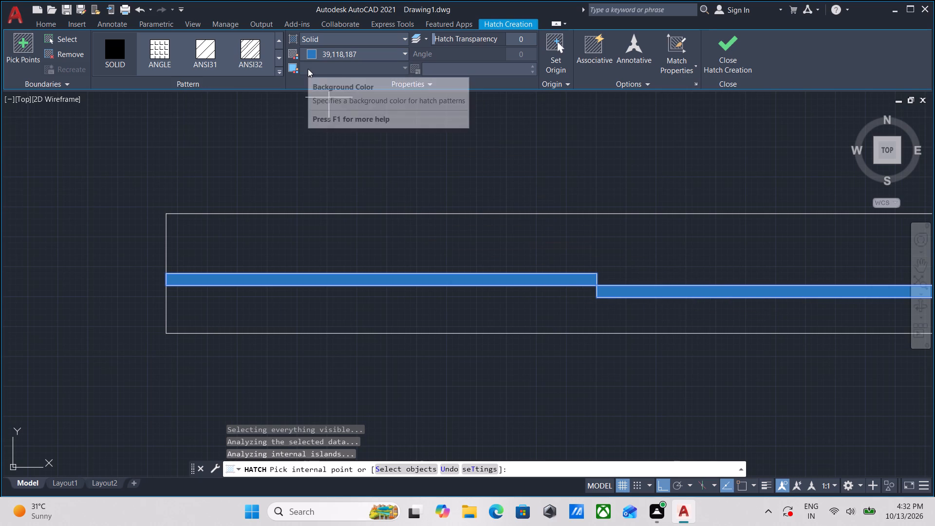
pyautogui.click(401, 51)
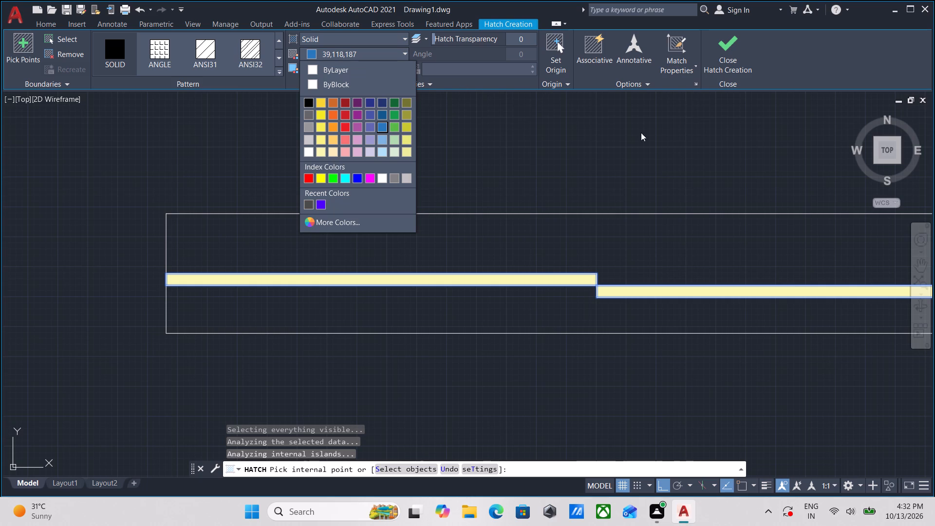
pyautogui.click(383, 124)
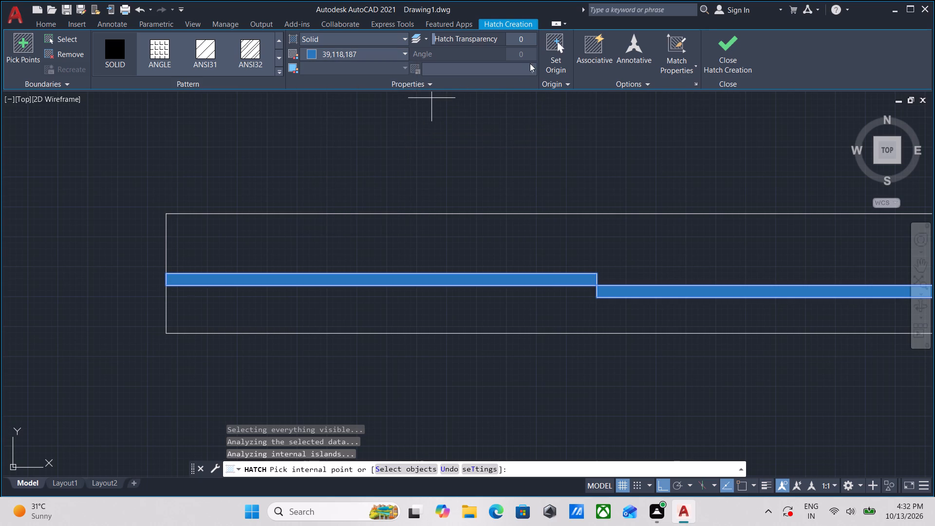
pyautogui.click(718, 48)
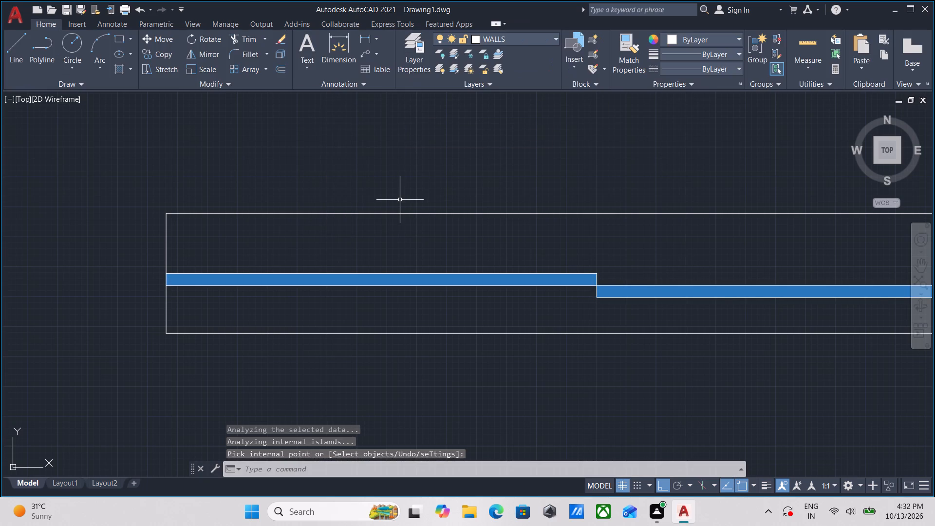
# Fill the window rectangle's areas above and below the blue strips with a solid hatch in yellow 244,238,81.
pyautogui.press('h')
pyautogui.press('Return')
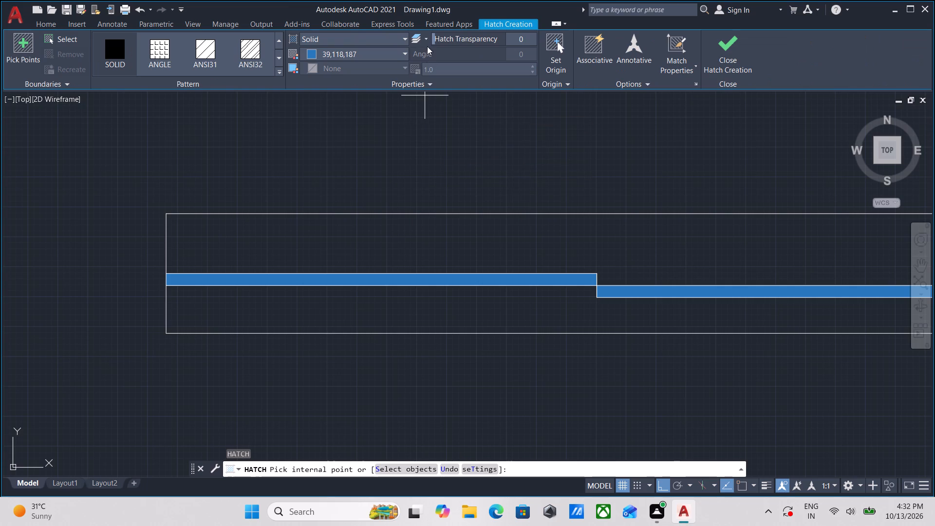
pyautogui.click(370, 41)
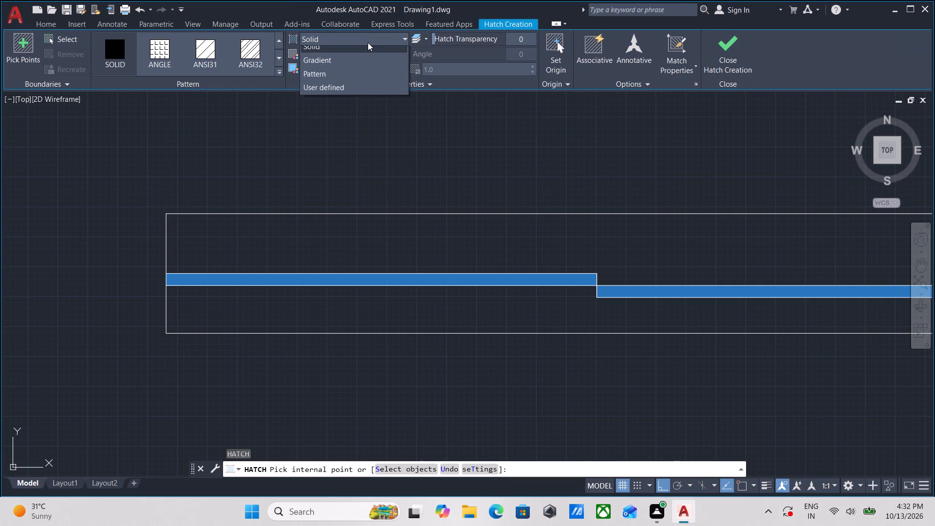
pyautogui.click(369, 42)
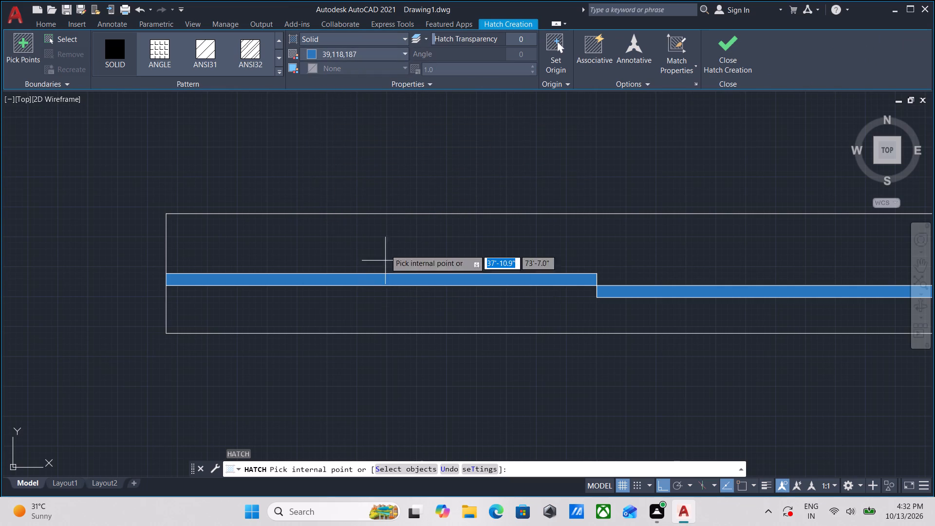
pyautogui.click(370, 56)
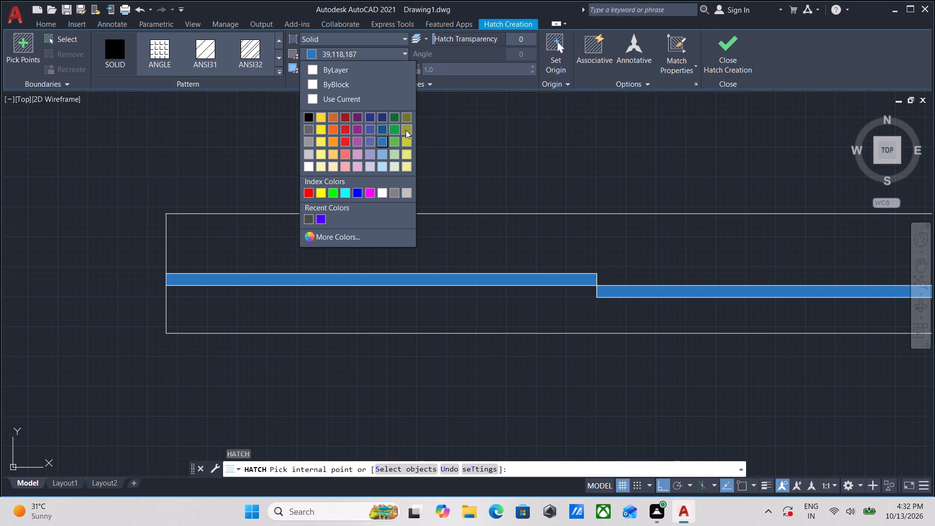
pyautogui.click(323, 139)
pyautogui.click(286, 243)
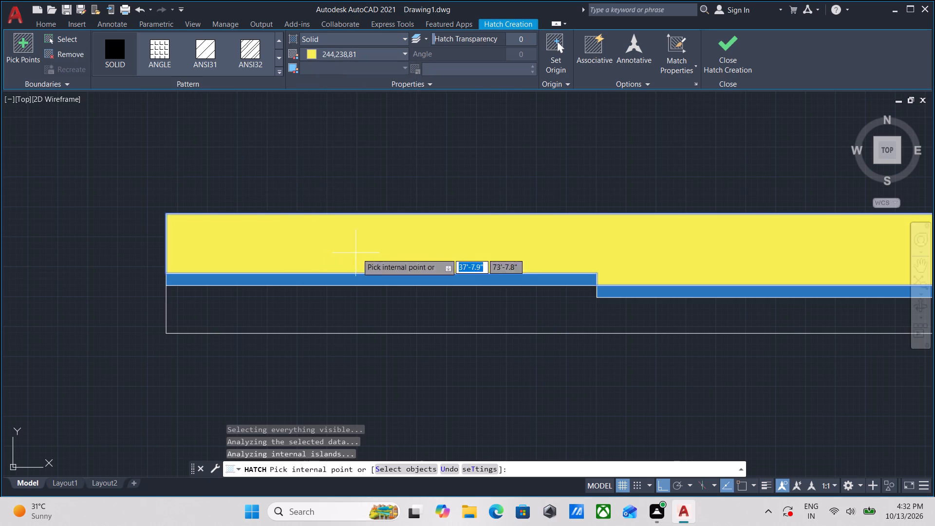
pyautogui.click(367, 294)
pyautogui.scroll(-2, 393, 307)
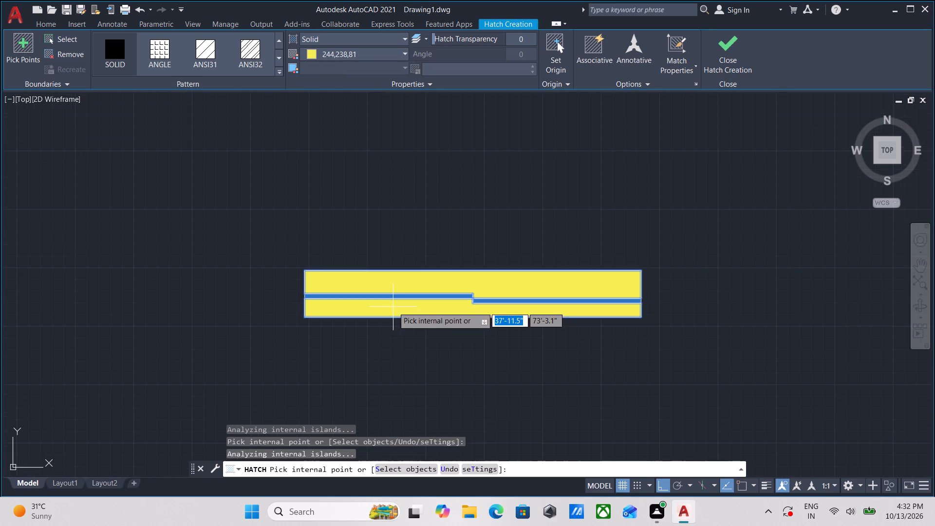
pyautogui.click(735, 39)
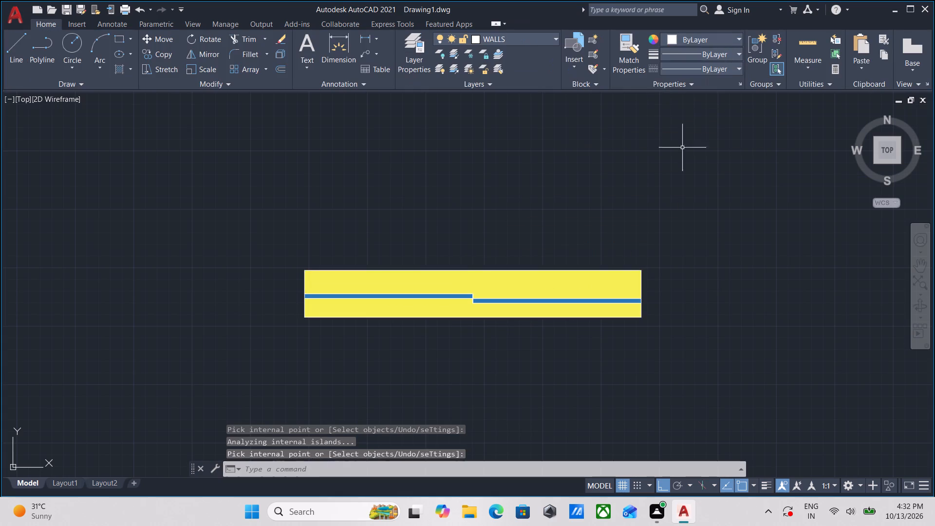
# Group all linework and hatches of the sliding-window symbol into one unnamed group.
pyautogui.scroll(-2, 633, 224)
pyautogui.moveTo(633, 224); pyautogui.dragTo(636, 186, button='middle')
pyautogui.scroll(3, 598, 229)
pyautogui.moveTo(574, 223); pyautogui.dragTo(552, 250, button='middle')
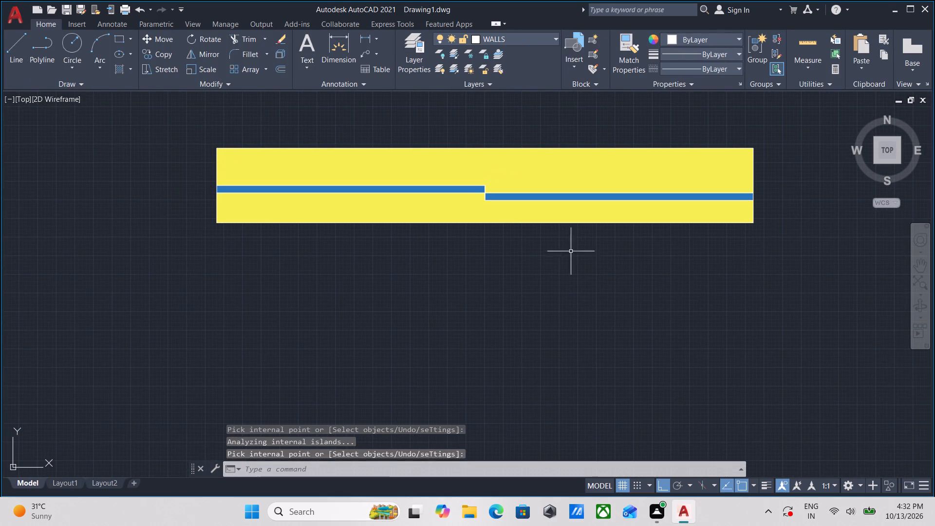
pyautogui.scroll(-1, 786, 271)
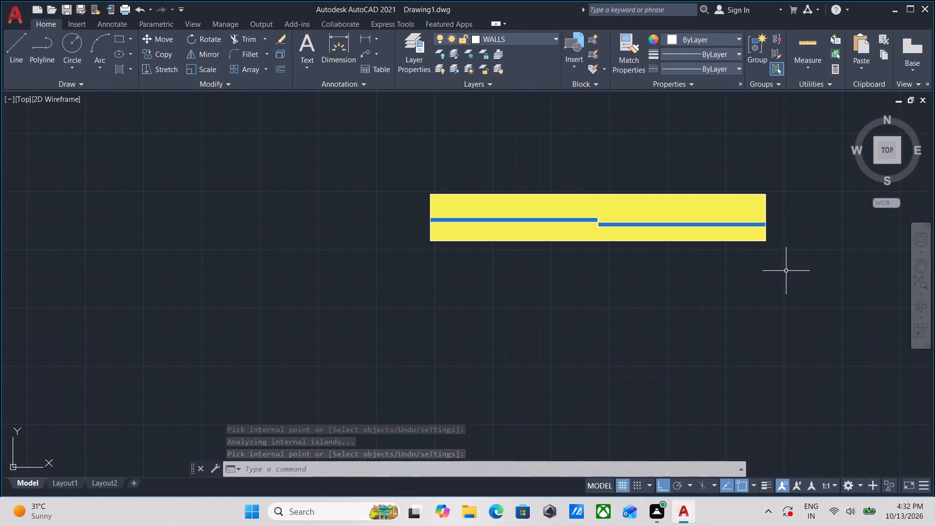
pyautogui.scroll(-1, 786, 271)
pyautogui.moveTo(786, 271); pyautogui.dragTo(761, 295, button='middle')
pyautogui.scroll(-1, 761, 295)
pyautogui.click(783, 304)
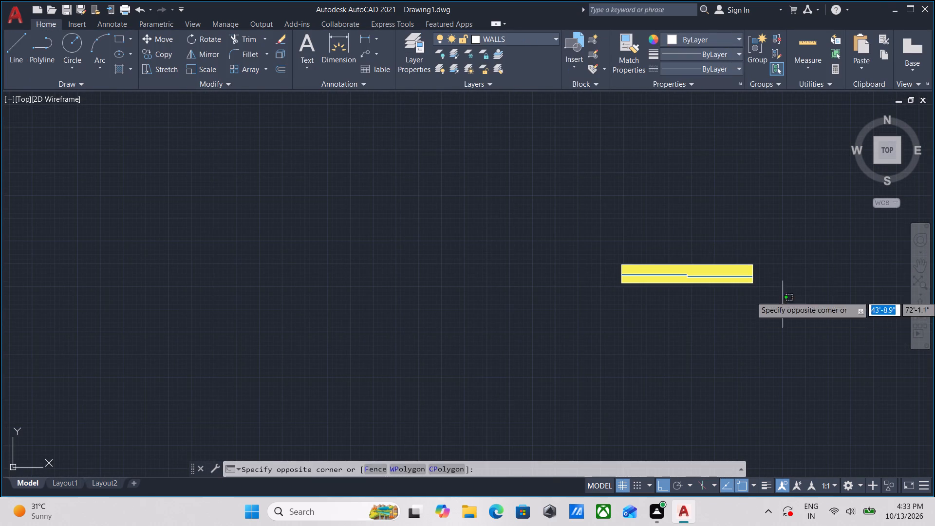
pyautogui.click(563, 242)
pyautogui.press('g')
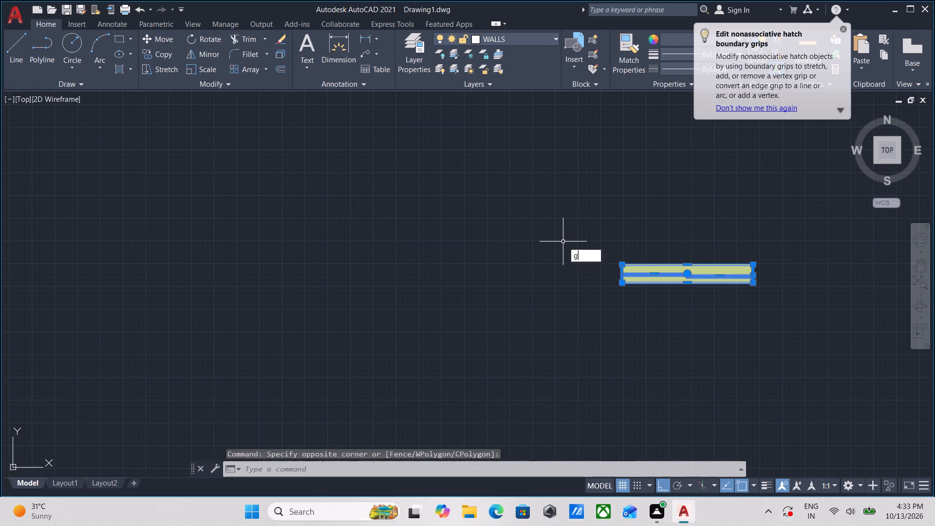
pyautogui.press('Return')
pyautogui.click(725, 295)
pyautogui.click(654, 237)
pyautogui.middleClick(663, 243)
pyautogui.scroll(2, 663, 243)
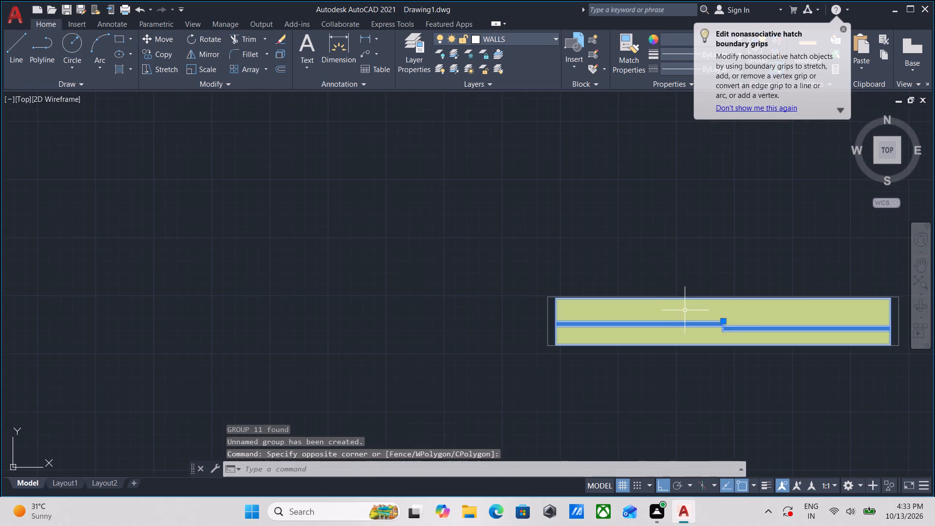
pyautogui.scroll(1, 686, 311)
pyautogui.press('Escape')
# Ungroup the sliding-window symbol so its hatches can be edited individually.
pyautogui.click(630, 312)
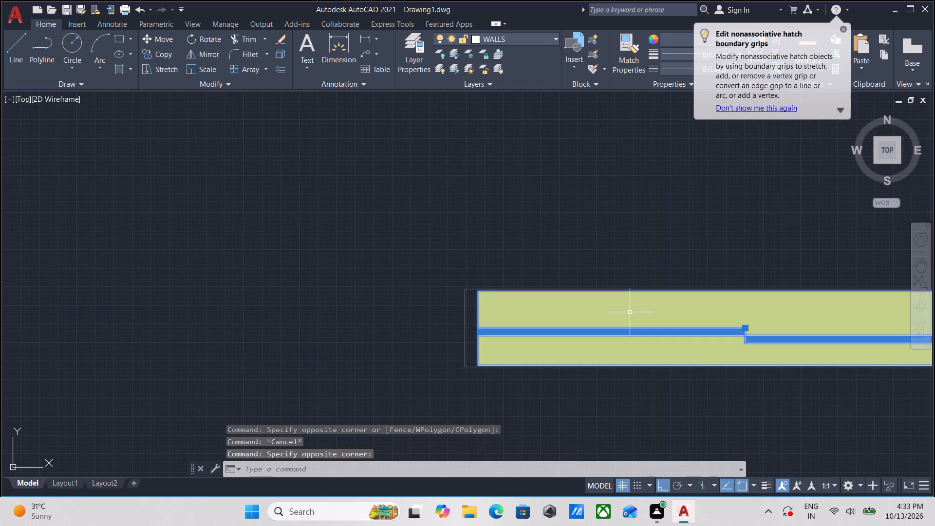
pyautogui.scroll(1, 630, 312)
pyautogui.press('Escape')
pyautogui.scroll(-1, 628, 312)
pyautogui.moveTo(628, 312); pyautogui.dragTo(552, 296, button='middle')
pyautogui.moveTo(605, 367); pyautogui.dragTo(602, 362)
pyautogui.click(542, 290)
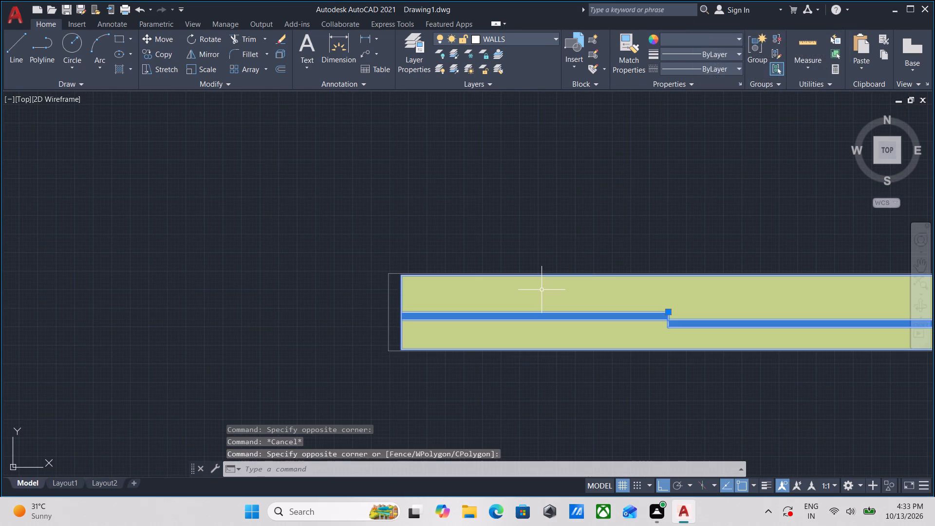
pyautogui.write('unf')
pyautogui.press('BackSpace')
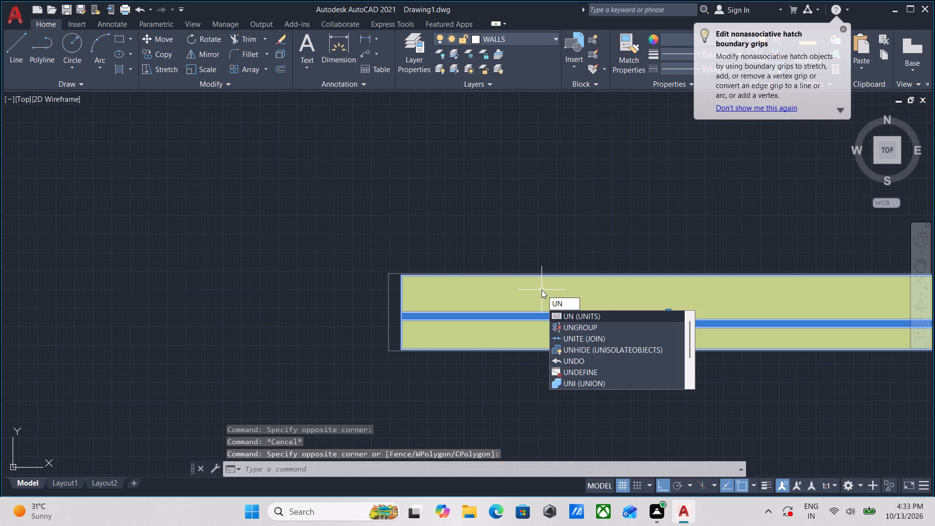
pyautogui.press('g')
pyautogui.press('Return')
# Change the yellow frame hatch of the window symbol to white 255,255,255.
pyautogui.scroll(1, 542, 290)
pyautogui.click(542, 290)
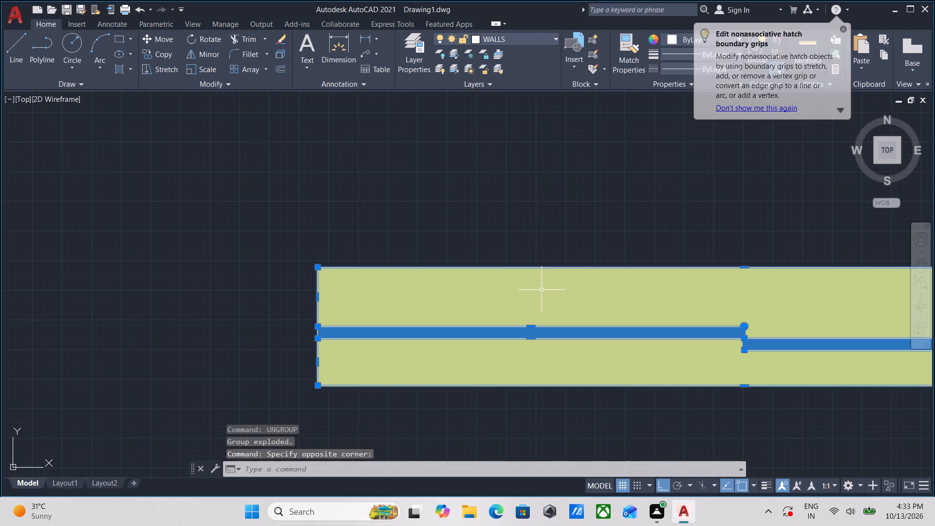
pyautogui.scroll(2, 536, 292)
pyautogui.press('Escape')
pyautogui.click(436, 276)
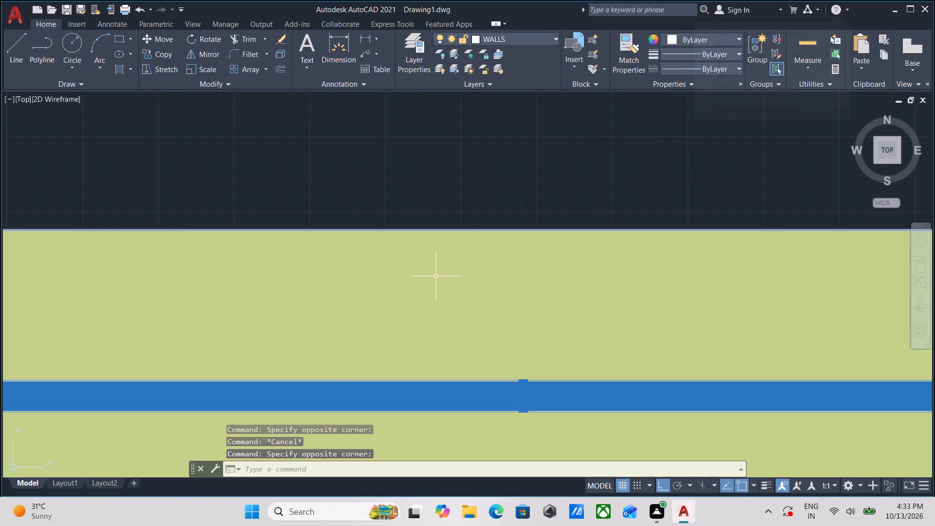
pyautogui.click(350, 57)
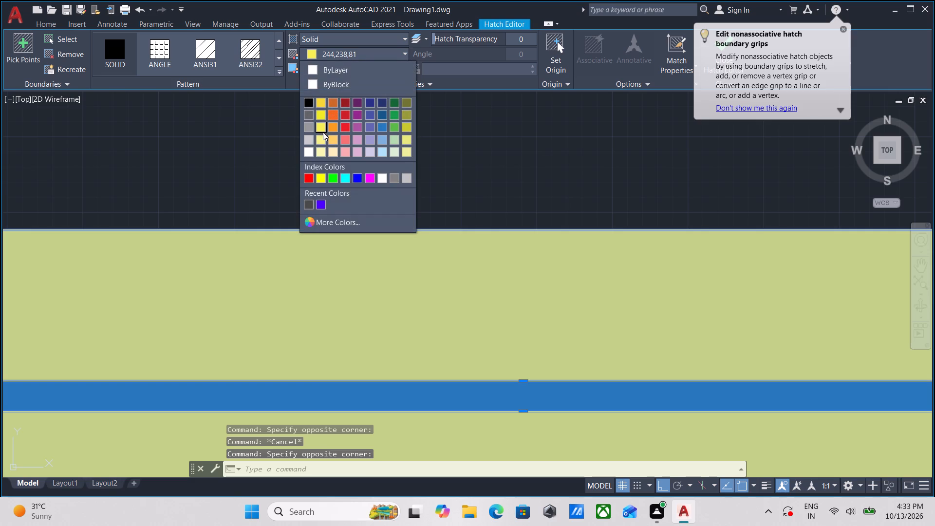
pyautogui.click(309, 154)
pyautogui.scroll(-4, 309, 154)
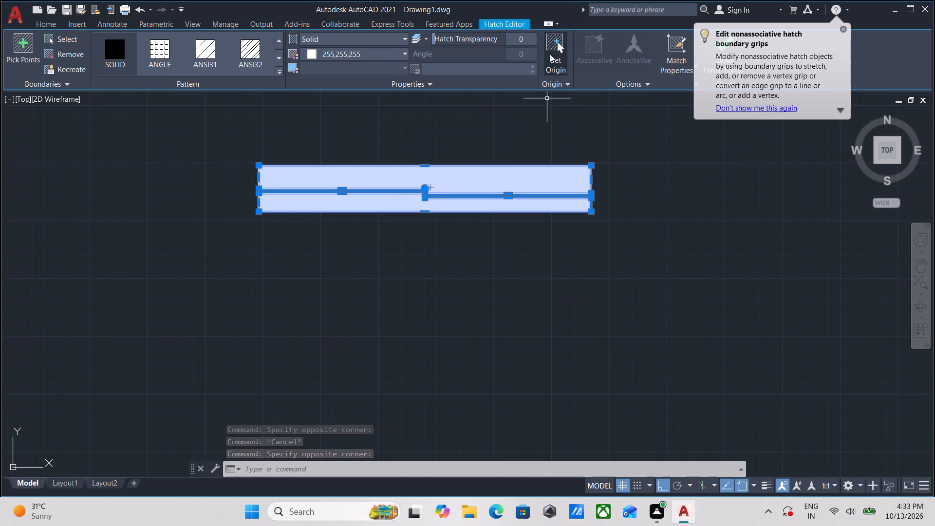
pyautogui.press('Escape')
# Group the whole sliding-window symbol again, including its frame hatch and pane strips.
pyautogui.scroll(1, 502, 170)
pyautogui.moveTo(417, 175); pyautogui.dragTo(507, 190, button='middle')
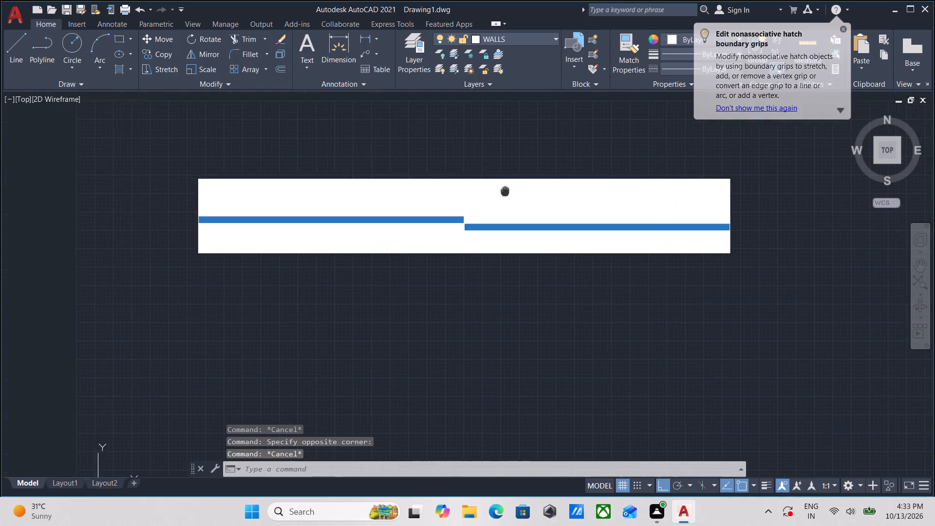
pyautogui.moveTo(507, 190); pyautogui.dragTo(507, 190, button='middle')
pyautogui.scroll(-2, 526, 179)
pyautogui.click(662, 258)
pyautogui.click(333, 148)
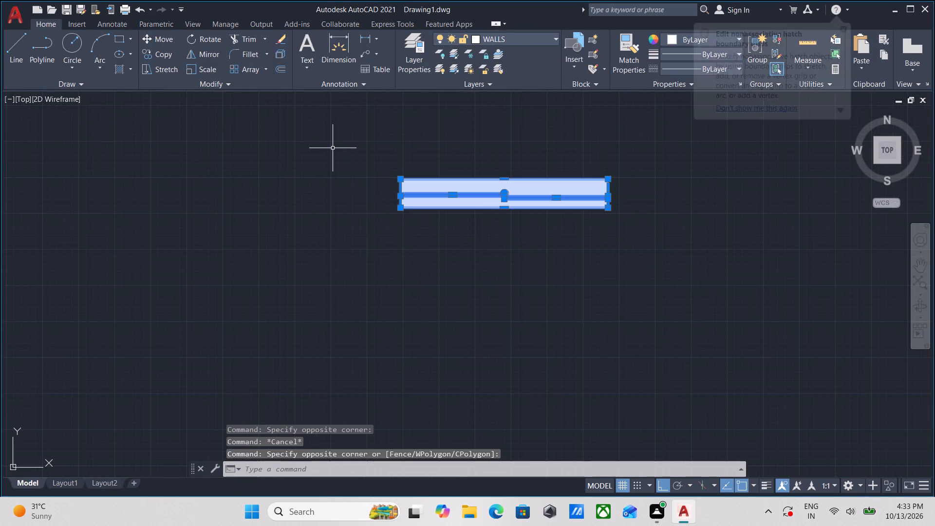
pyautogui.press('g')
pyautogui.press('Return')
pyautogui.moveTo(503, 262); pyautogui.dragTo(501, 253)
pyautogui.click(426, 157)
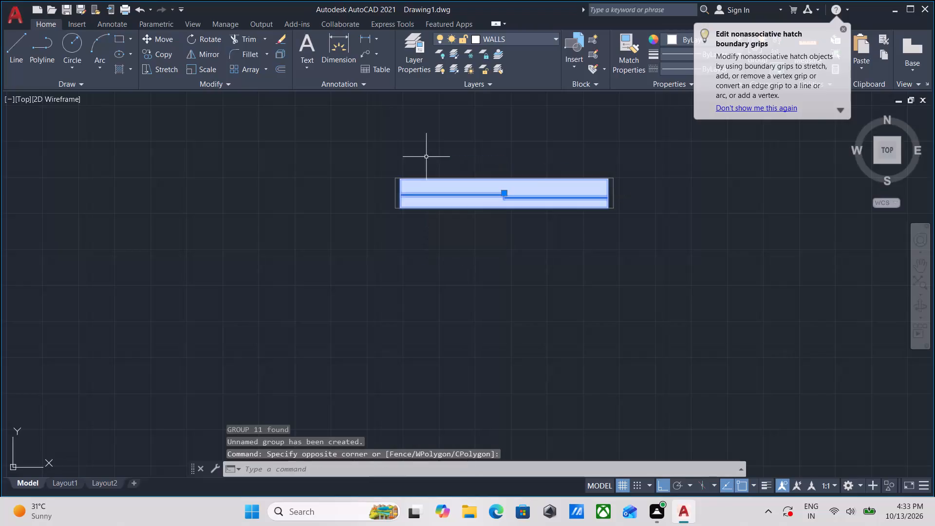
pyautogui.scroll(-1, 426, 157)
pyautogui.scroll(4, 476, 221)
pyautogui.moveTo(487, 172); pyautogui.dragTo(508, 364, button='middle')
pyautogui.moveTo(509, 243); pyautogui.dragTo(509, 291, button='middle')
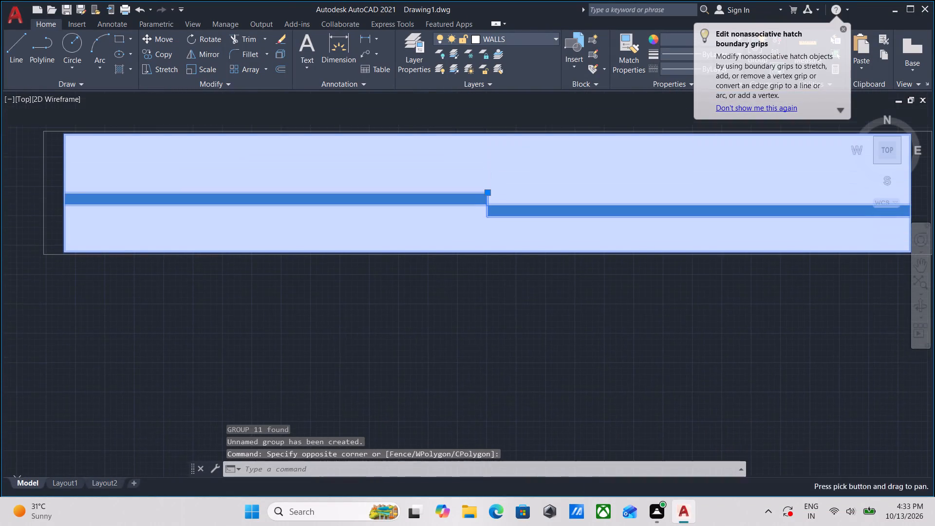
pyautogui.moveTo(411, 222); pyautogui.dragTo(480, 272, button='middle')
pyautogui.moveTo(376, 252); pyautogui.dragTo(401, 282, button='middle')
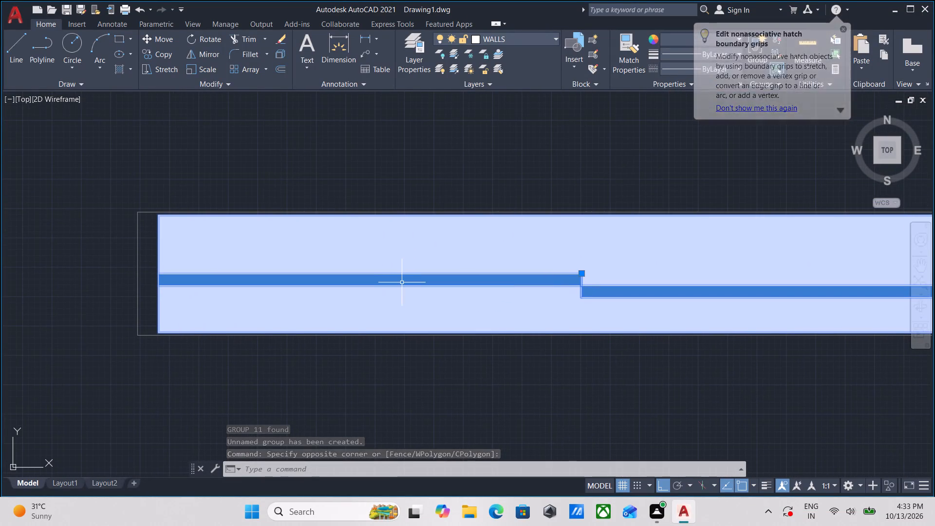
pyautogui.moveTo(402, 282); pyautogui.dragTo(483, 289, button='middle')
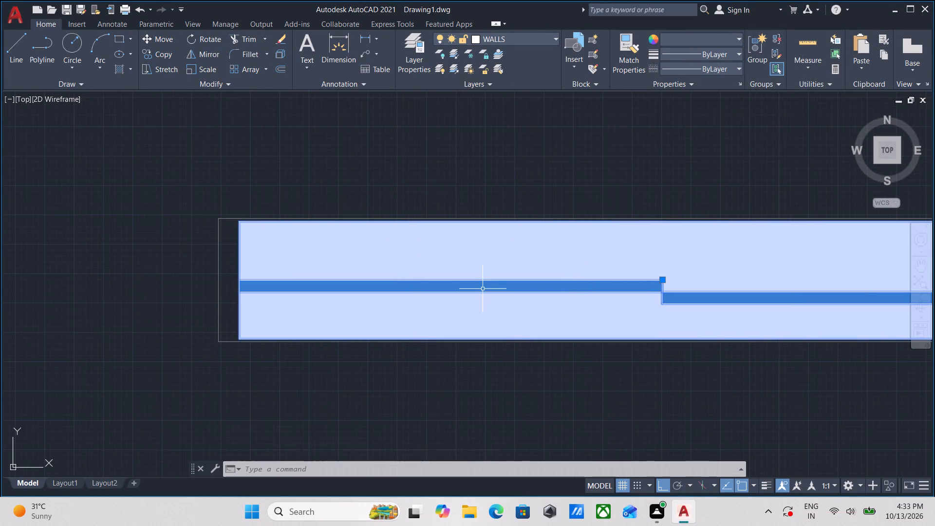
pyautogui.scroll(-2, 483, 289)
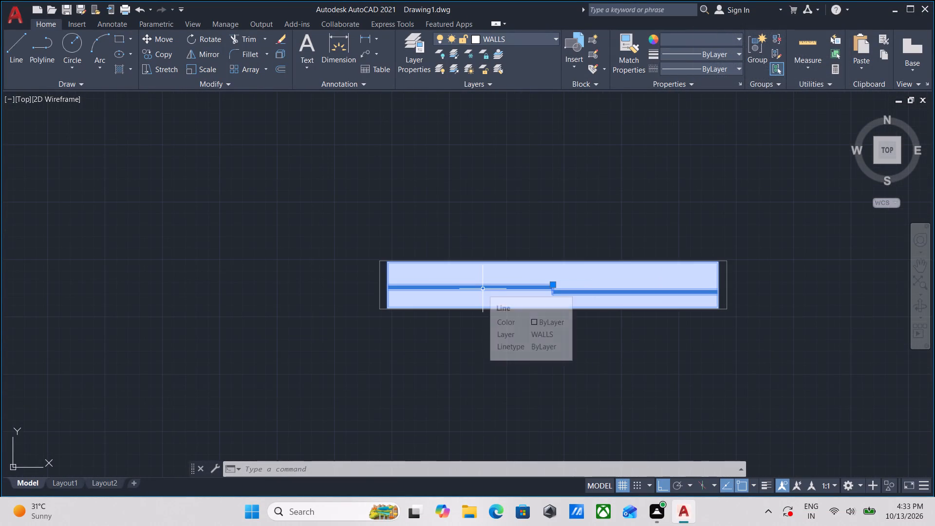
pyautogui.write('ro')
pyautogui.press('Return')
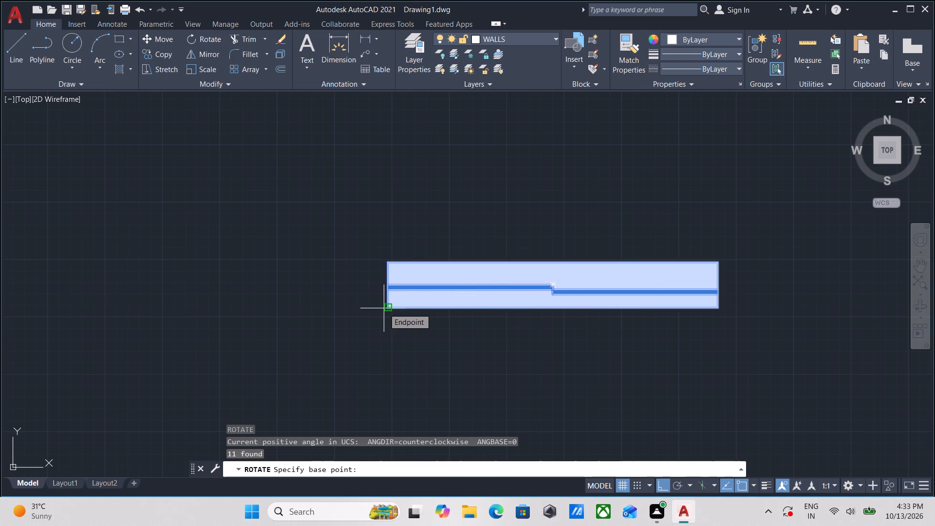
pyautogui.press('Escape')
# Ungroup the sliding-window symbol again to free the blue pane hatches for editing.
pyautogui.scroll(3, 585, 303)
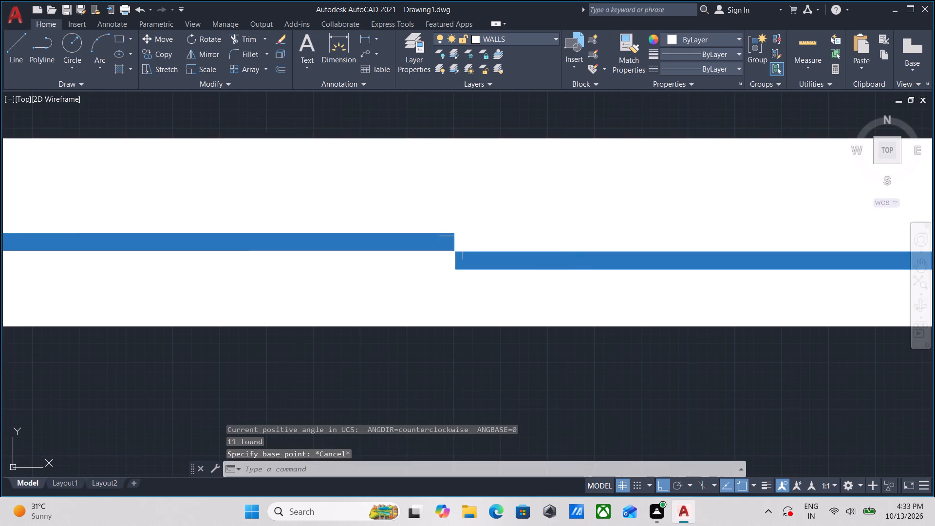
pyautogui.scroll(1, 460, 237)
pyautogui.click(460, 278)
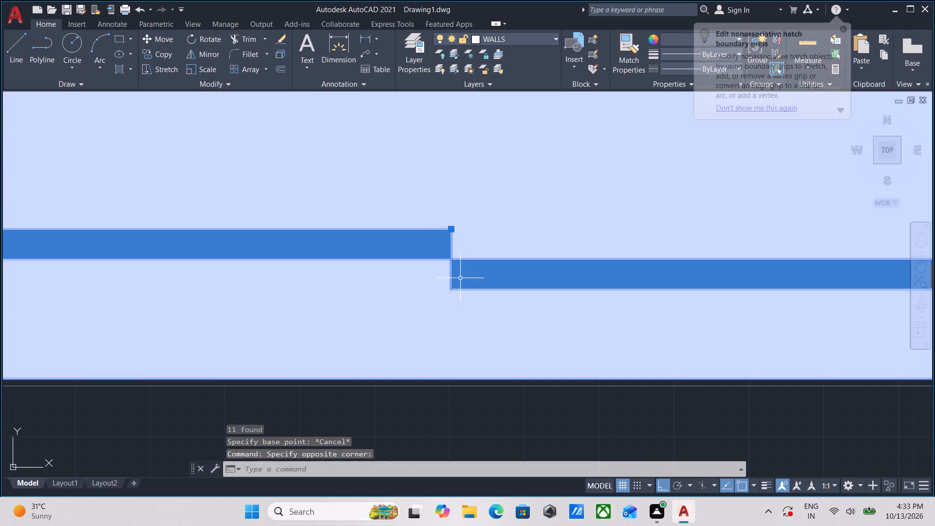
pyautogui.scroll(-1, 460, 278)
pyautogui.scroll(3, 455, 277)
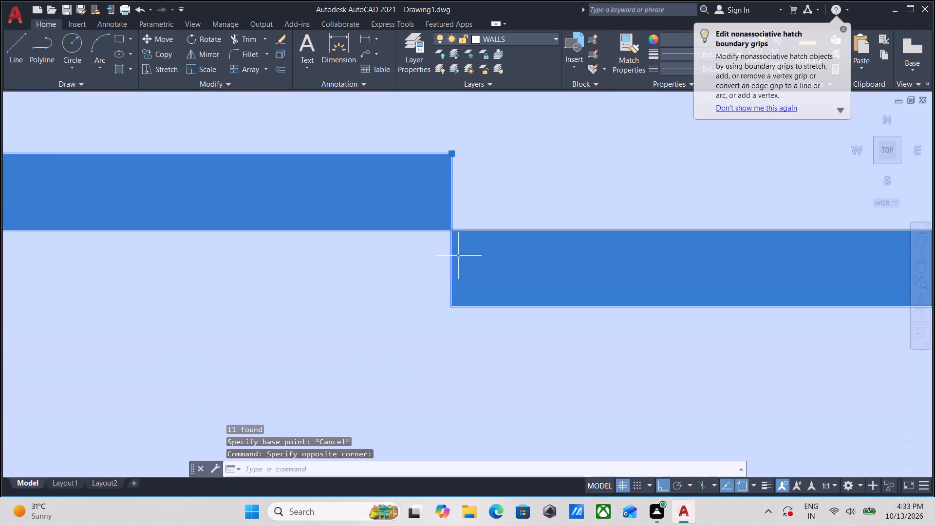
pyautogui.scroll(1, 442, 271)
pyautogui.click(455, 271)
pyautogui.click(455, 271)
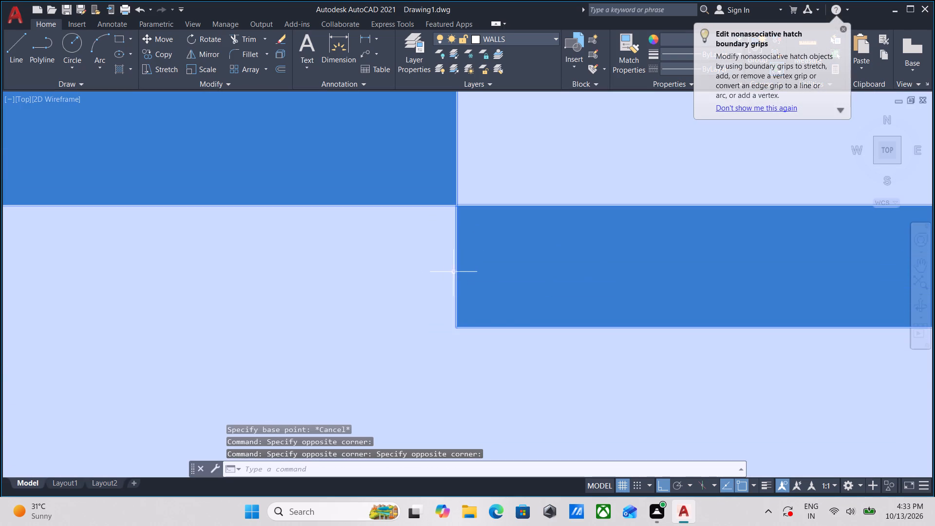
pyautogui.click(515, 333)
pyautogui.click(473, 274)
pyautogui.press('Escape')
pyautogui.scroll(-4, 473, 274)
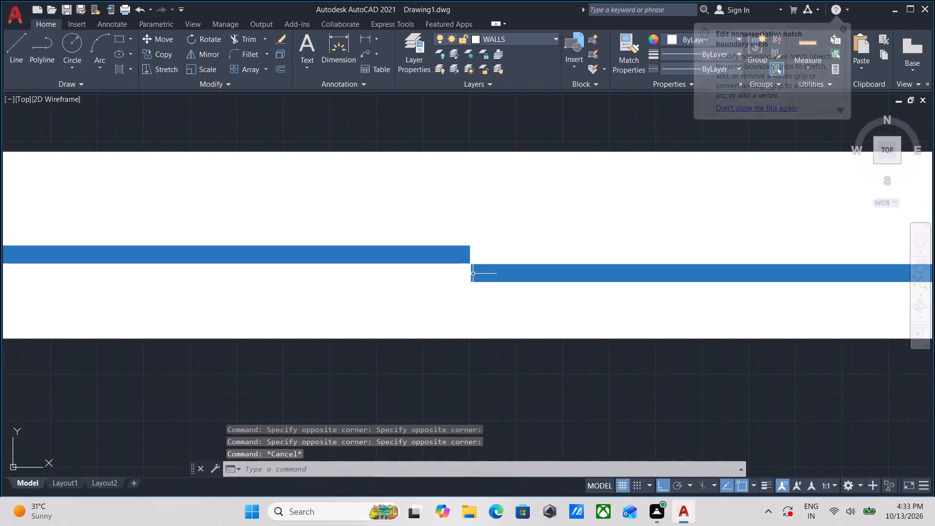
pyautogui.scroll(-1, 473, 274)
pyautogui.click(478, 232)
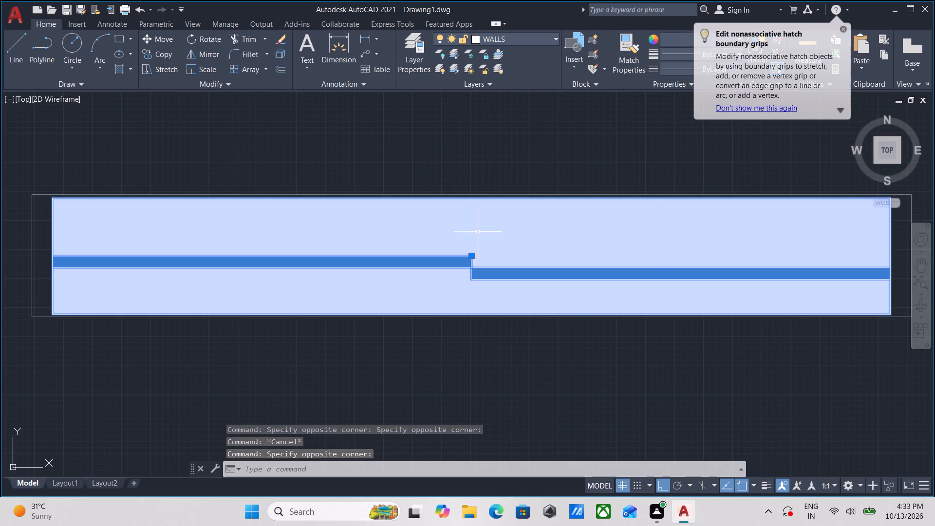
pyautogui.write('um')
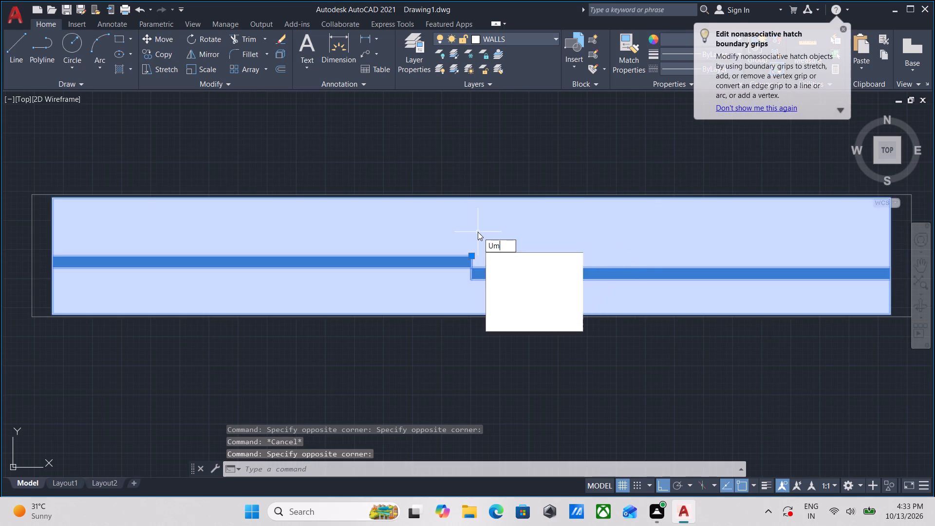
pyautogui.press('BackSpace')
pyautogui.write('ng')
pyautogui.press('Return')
# Stretch the inner end of the right pane's blue hatch leftward so it extends beneath the left pane strip.
pyautogui.scroll(4, 476, 273)
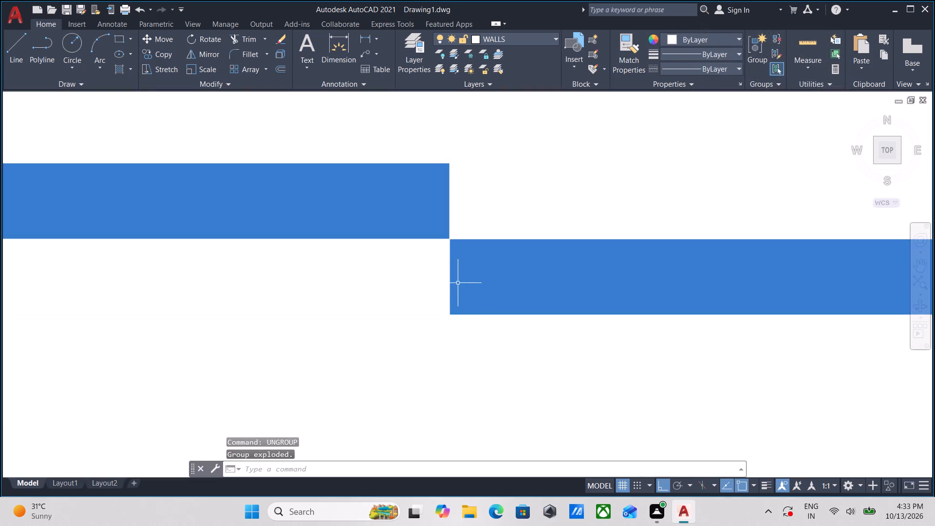
pyautogui.click(457, 283)
pyautogui.click(451, 277)
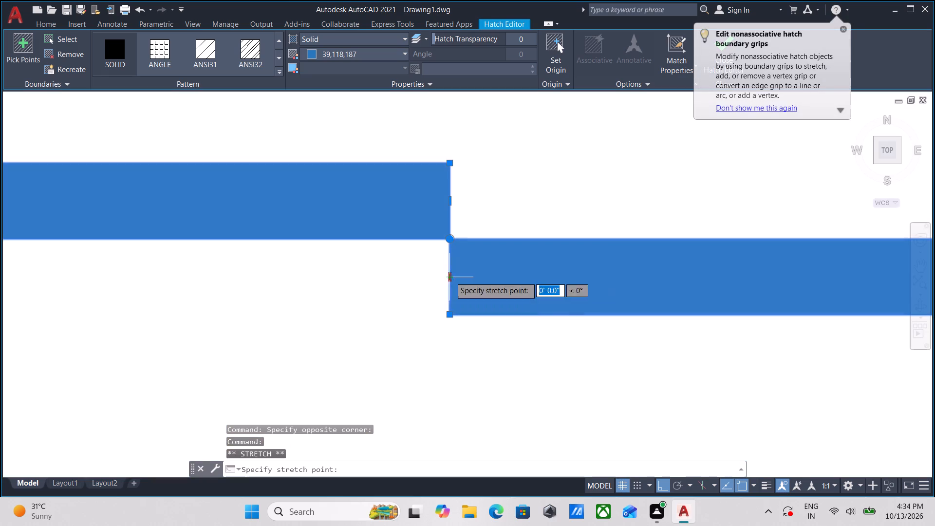
pyautogui.click(325, 270)
pyautogui.scroll(-1, 325, 270)
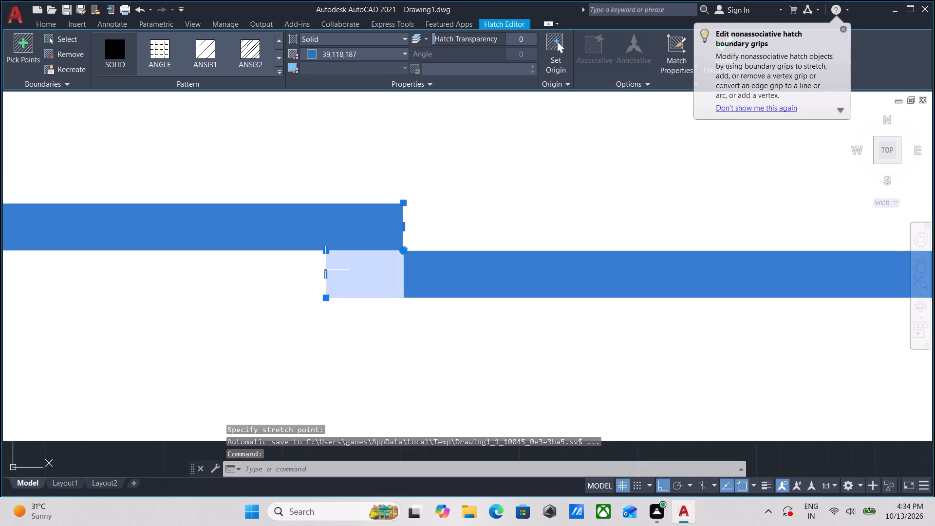
pyautogui.press('Escape')
# Change the solid hatch colour of both pane strips to 74,0,255.
pyautogui.scroll(2, 421, 286)
pyautogui.click(392, 283)
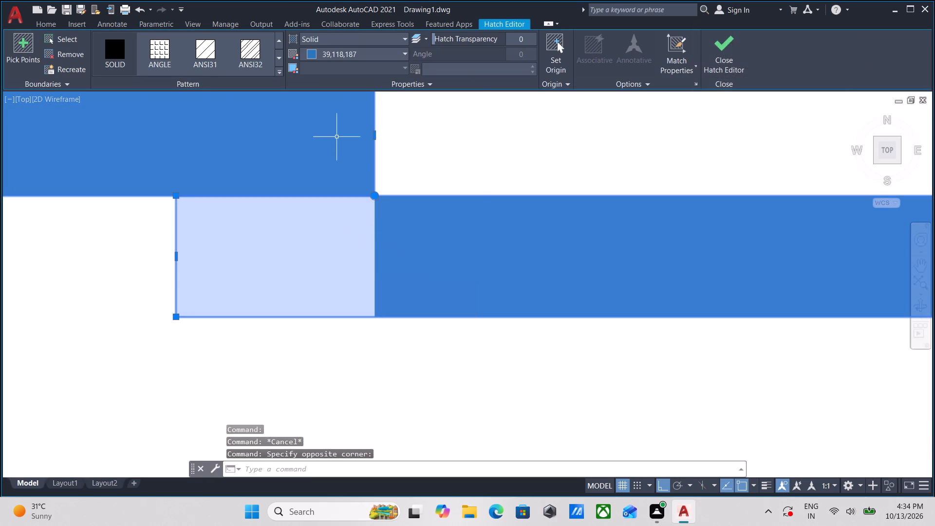
pyautogui.click(316, 53)
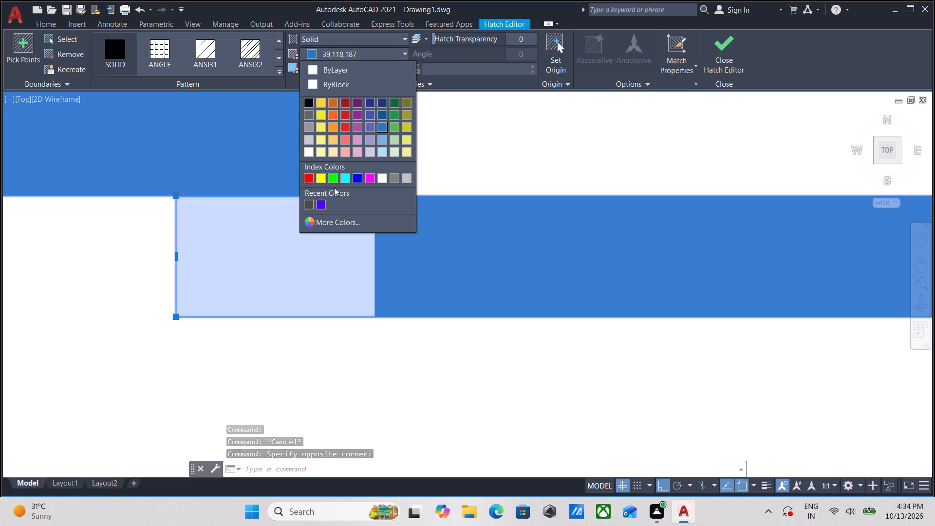
pyautogui.click(319, 202)
pyautogui.click(287, 268)
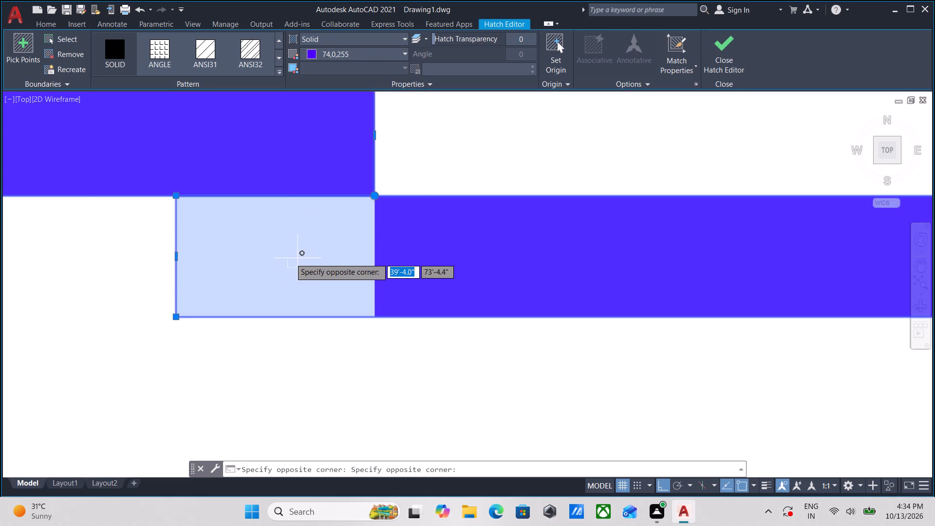
pyautogui.click(258, 251)
pyautogui.press('Escape')
pyautogui.scroll(-1, 289, 252)
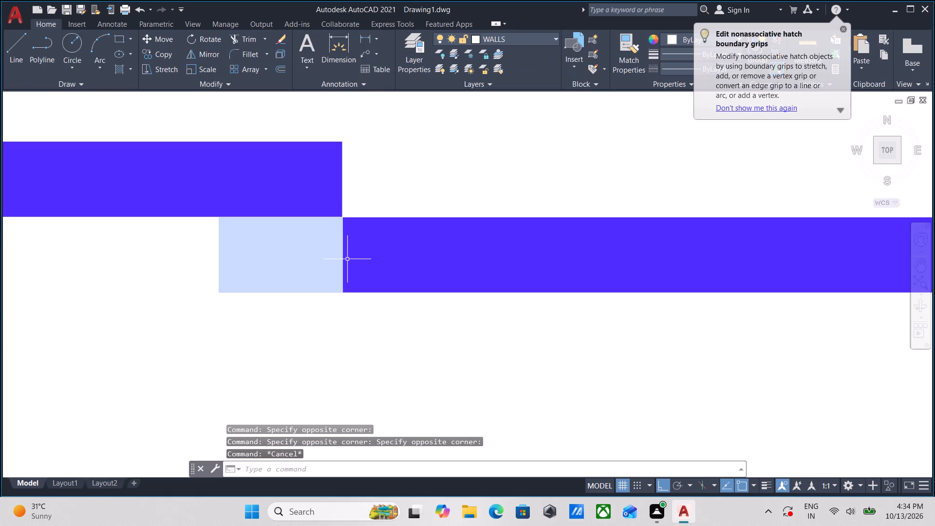
pyautogui.click(347, 259)
pyautogui.scroll(-4, 347, 259)
pyautogui.press('Escape')
pyautogui.scroll(-6, 385, 244)
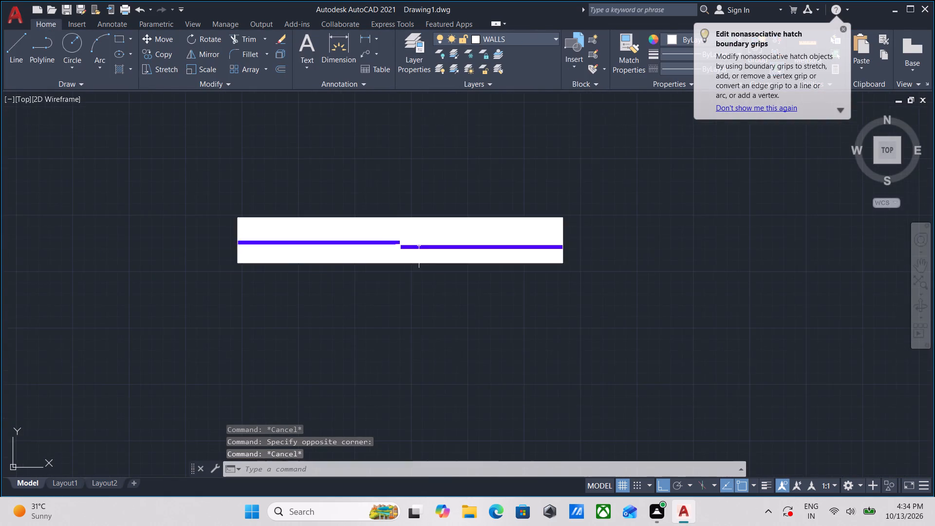
# Examine the junction between the two blue-violet pane strips in the middle of the sliding-window symbol.
pyautogui.moveTo(419, 244); pyautogui.dragTo(581, 236, button='middle')
pyautogui.scroll(3, 559, 230)
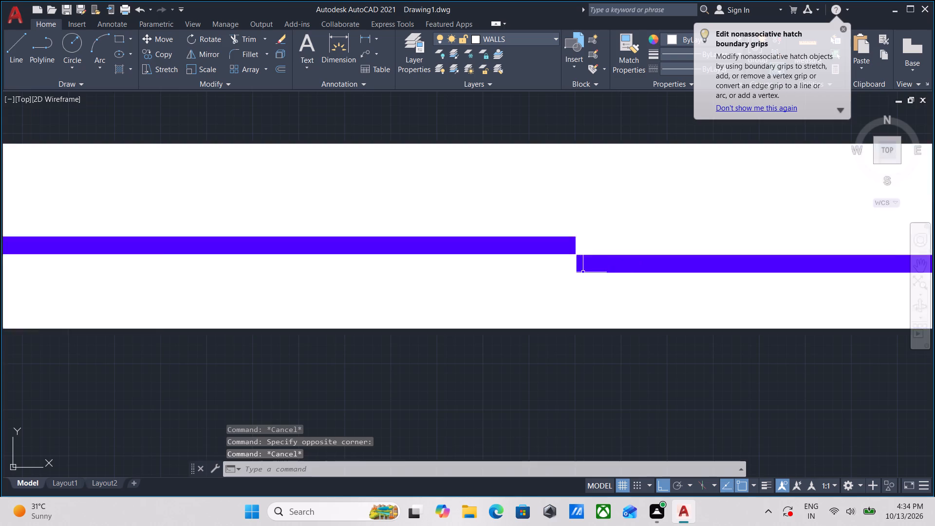
pyautogui.scroll(-2, 583, 272)
pyautogui.scroll(-2, 674, 320)
pyautogui.scroll(3, 657, 298)
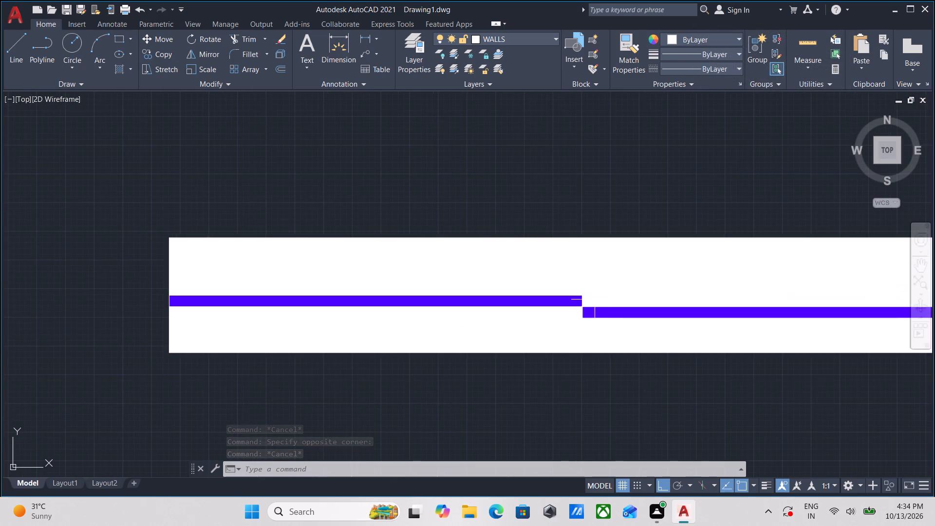
pyautogui.scroll(2, 582, 312)
pyautogui.click(580, 307)
pyautogui.scroll(-2, 580, 307)
pyautogui.scroll(-1, 628, 301)
pyautogui.press('Escape')
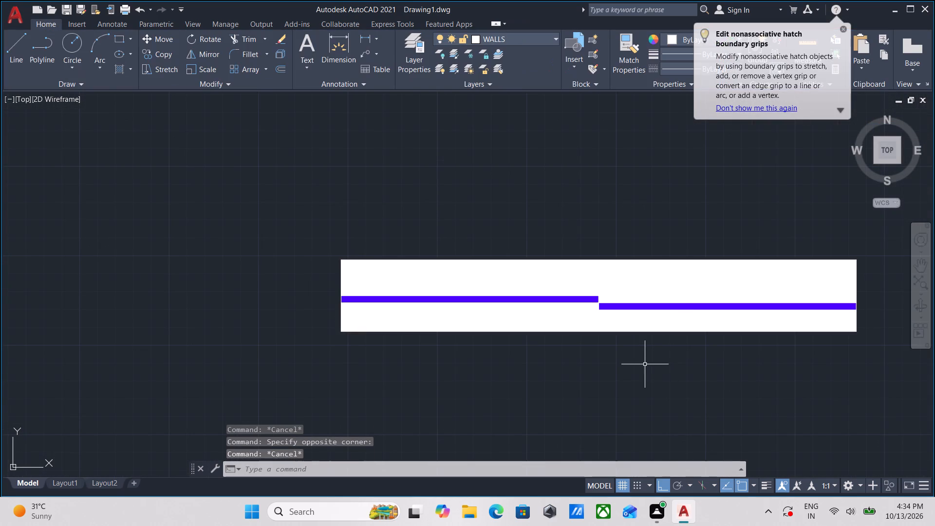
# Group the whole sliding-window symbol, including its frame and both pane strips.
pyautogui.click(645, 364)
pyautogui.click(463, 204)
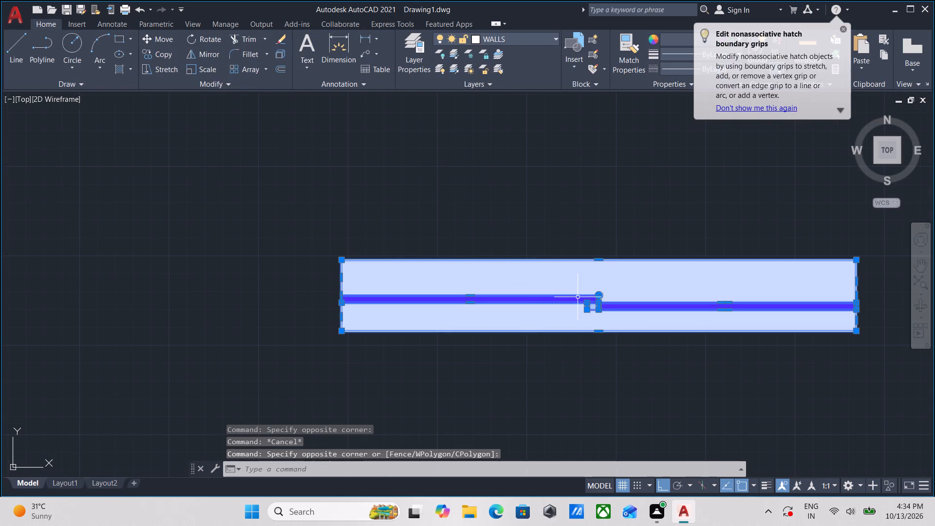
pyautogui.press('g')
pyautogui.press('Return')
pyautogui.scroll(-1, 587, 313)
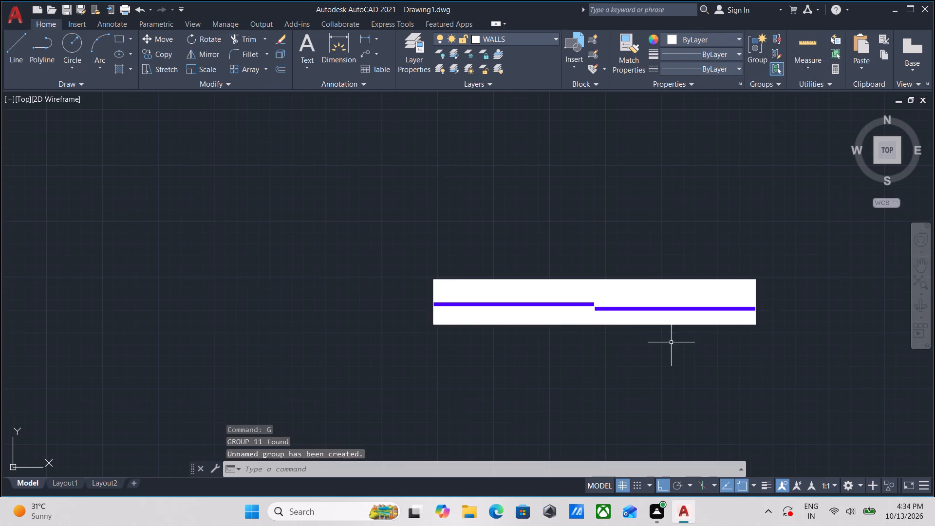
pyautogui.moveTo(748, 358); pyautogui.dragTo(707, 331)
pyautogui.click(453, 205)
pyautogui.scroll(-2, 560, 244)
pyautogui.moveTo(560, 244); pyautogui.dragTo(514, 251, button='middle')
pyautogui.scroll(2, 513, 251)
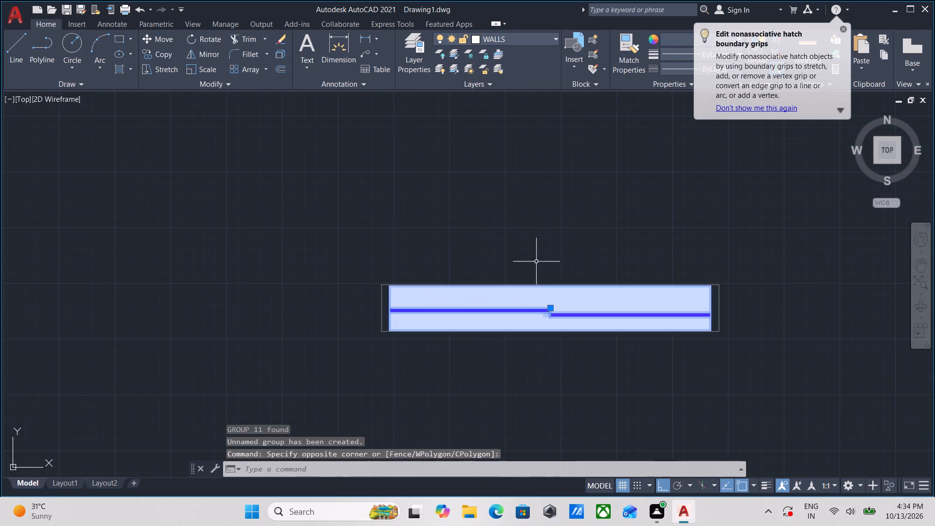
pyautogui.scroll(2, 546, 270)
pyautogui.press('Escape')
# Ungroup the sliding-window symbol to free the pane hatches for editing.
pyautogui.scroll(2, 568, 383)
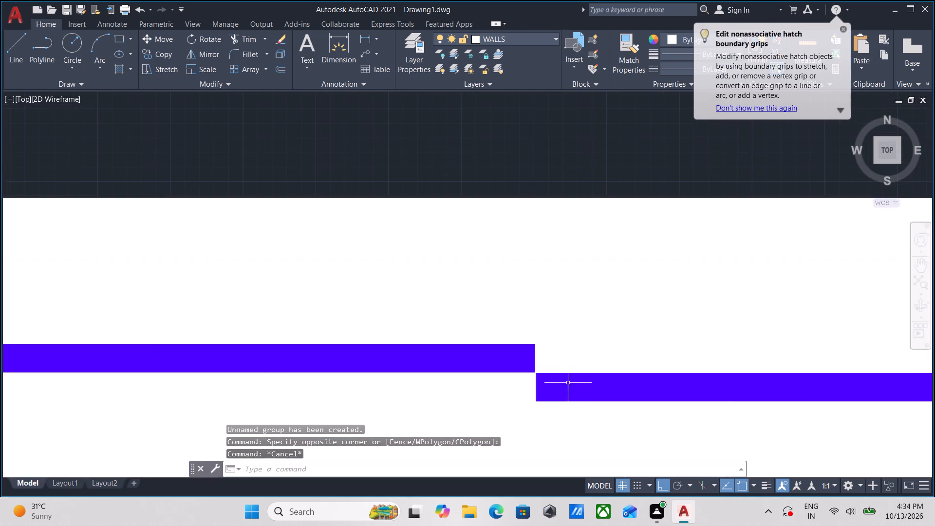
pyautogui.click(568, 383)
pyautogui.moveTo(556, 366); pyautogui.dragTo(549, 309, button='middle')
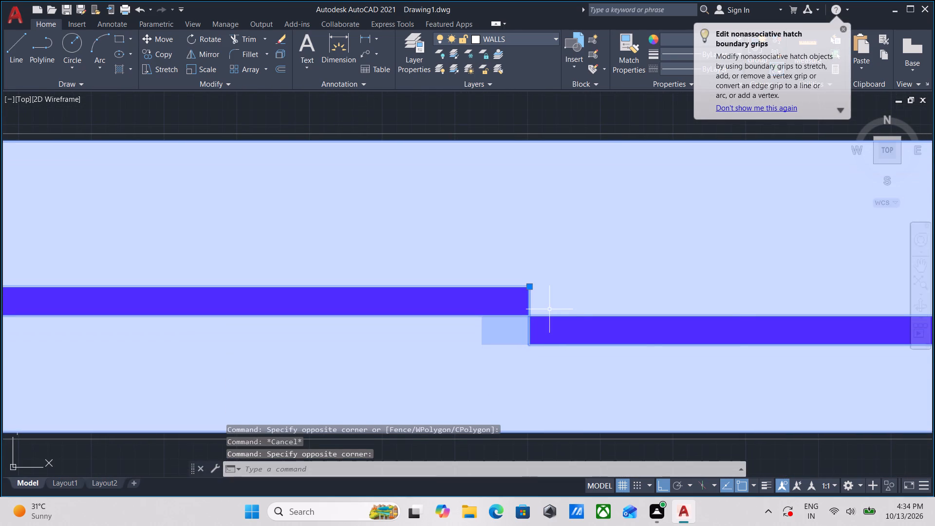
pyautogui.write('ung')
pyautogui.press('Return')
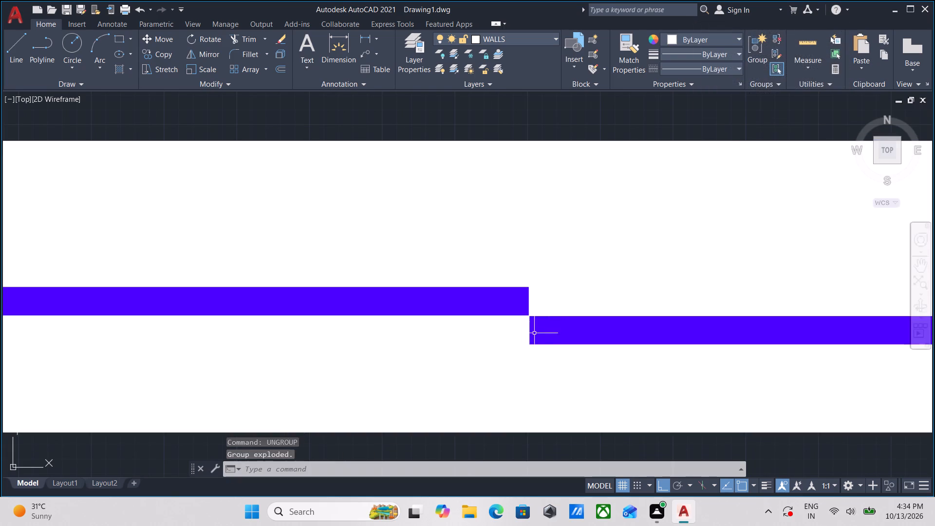
# Stretch the inner end of the right pane's hatch back to line up with the end of the left pane strip.
pyautogui.scroll(2, 531, 337)
pyautogui.click(531, 337)
pyautogui.click(402, 324)
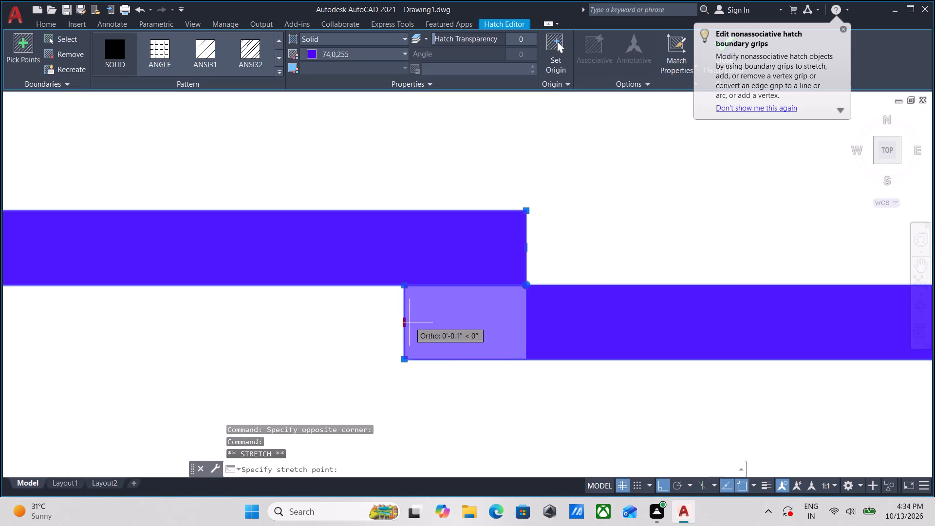
pyautogui.click(529, 320)
pyautogui.scroll(-4, 529, 320)
pyautogui.press('Escape')
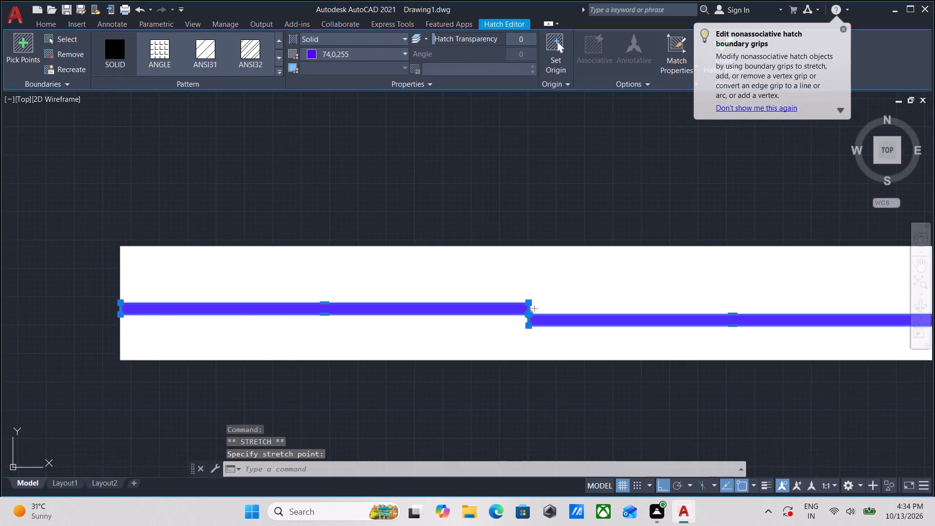
# Group all the frame and pane objects of the sliding-window symbol into one unit.
pyautogui.scroll(-4, 529, 320)
pyautogui.click(650, 343)
pyautogui.click(394, 278)
pyautogui.scroll(1, 394, 278)
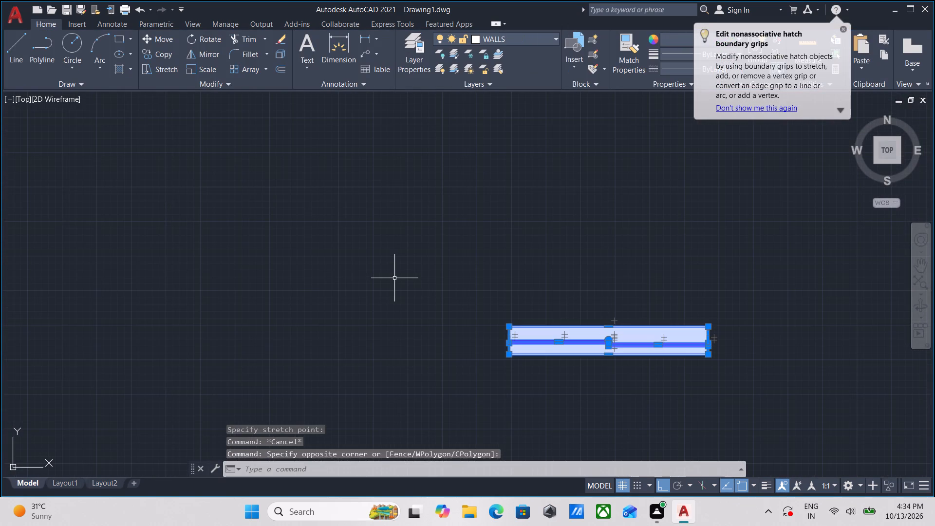
pyautogui.press('g')
pyautogui.press('Return')
# Rotate the grouped sliding-window symbol 90° about its lower-left corner so it stands vertical.
pyautogui.moveTo(588, 383); pyautogui.dragTo(585, 373)
pyautogui.click(547, 304)
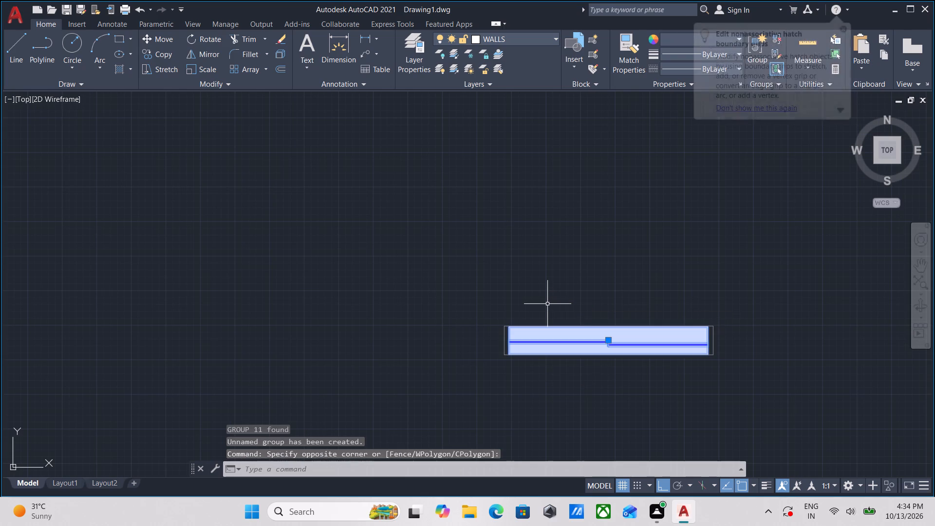
pyautogui.write('ro')
pyautogui.press('Return')
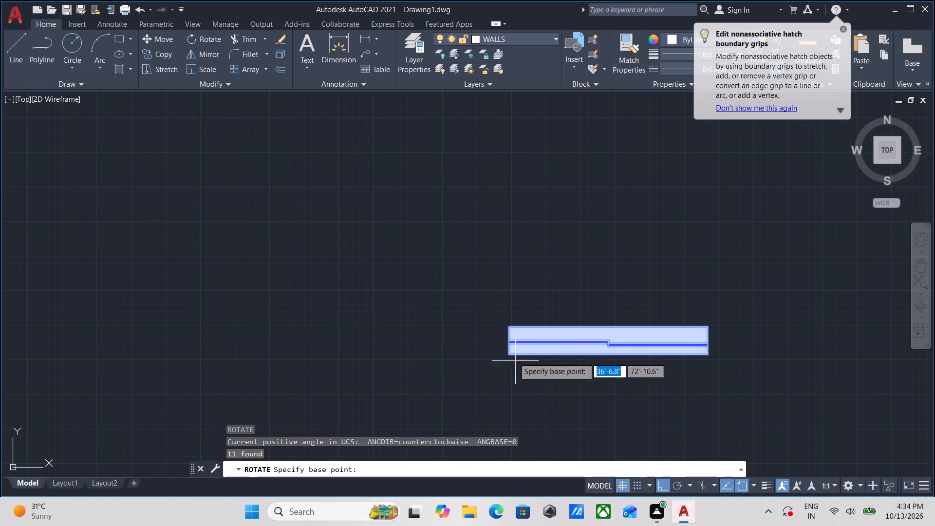
pyautogui.click(505, 353)
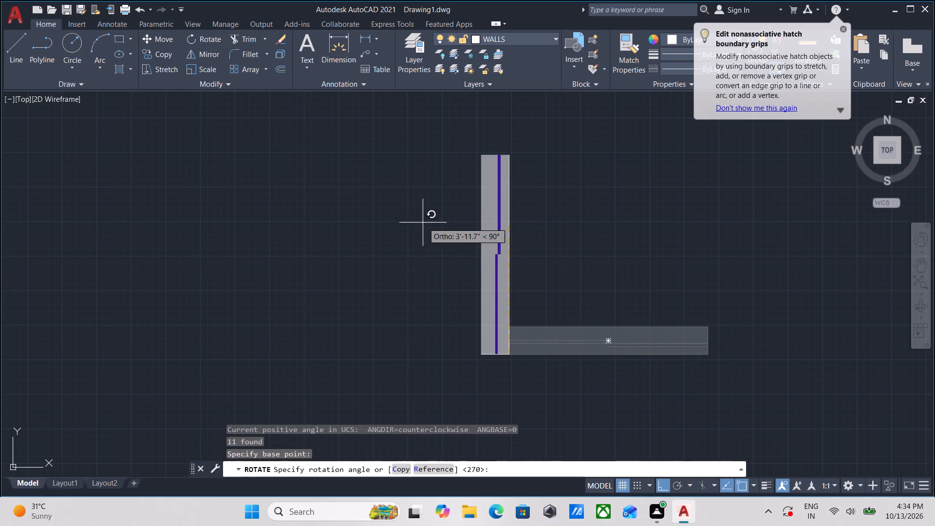
pyautogui.click(465, 219)
# Copy the vertical window symbol from its lower-right corner into the west wall's upper opening, with Ortho off, snapping to the wall-end corner.
pyautogui.scroll(-3, 465, 219)
pyautogui.moveTo(487, 282); pyautogui.dragTo(476, 260)
pyautogui.click(425, 166)
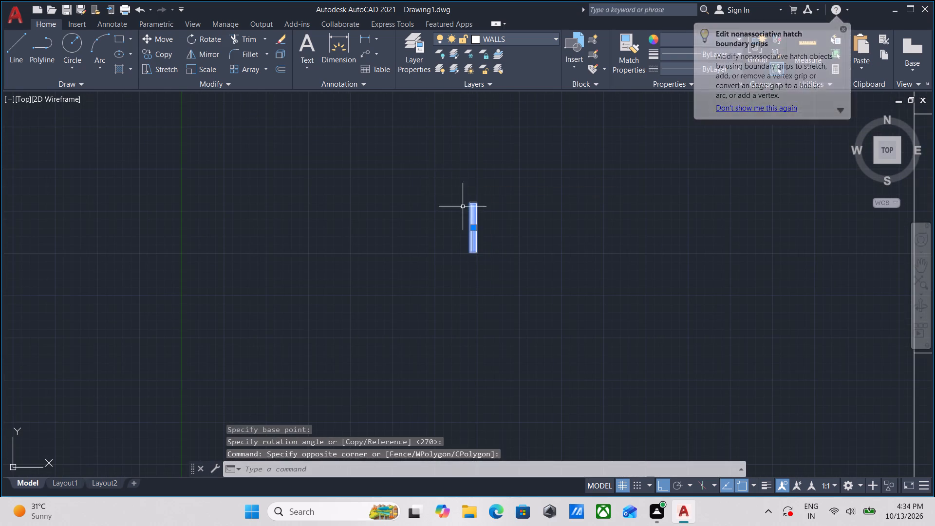
pyautogui.scroll(3, 484, 225)
pyautogui.moveTo(465, 243); pyautogui.dragTo(495, 236, button='middle')
pyautogui.scroll(2, 491, 243)
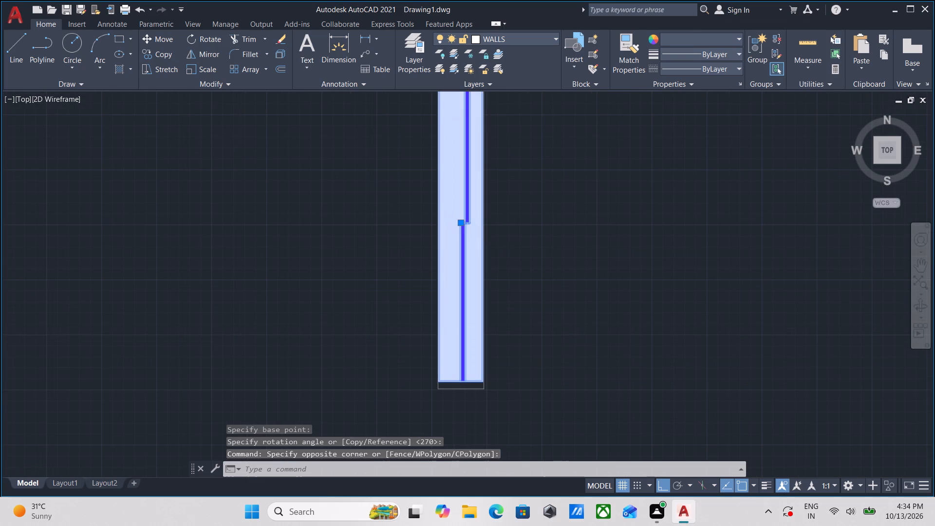
pyautogui.write('co')
pyautogui.press('Return')
pyautogui.scroll(-1, 473, 285)
pyautogui.moveTo(473, 285); pyautogui.dragTo(508, 226, button='middle')
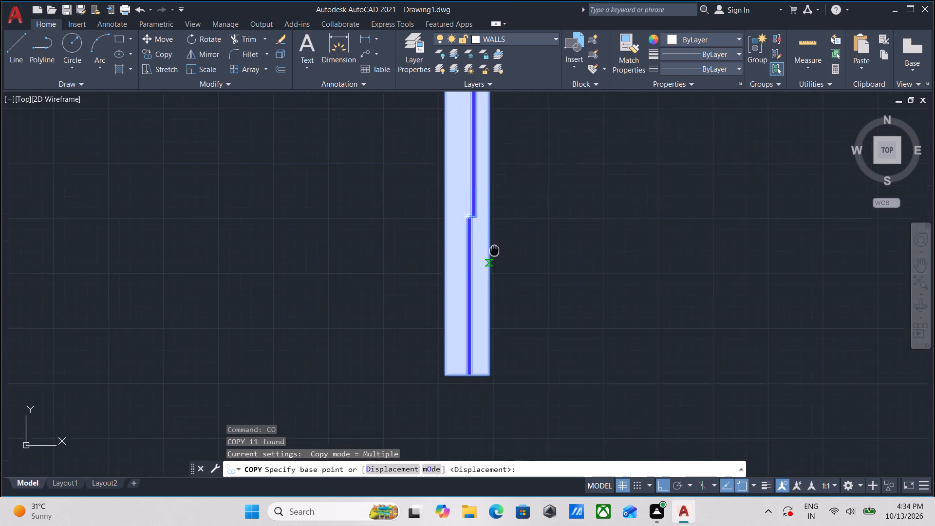
pyautogui.moveTo(508, 226); pyautogui.dragTo(536, 166, button='middle')
pyautogui.click(538, 279)
pyautogui.scroll(-1, 337, 231)
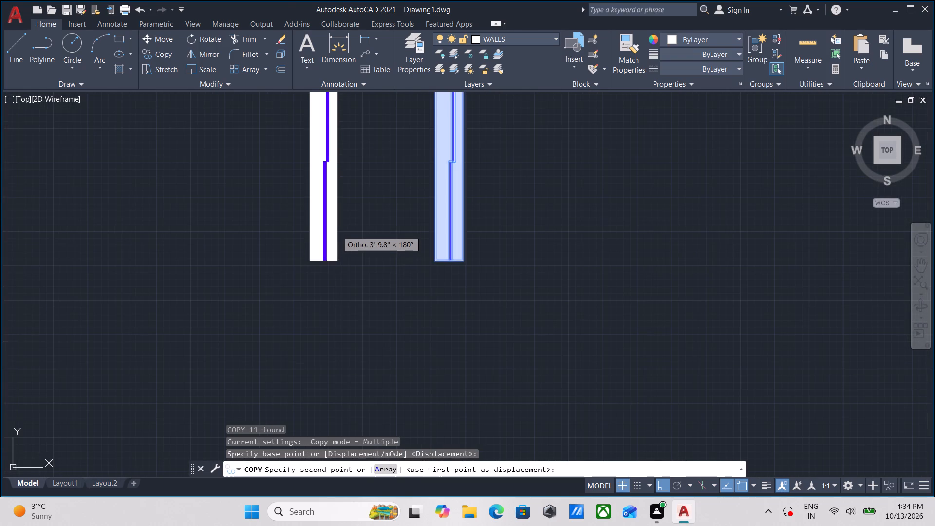
pyautogui.scroll(-4, 346, 227)
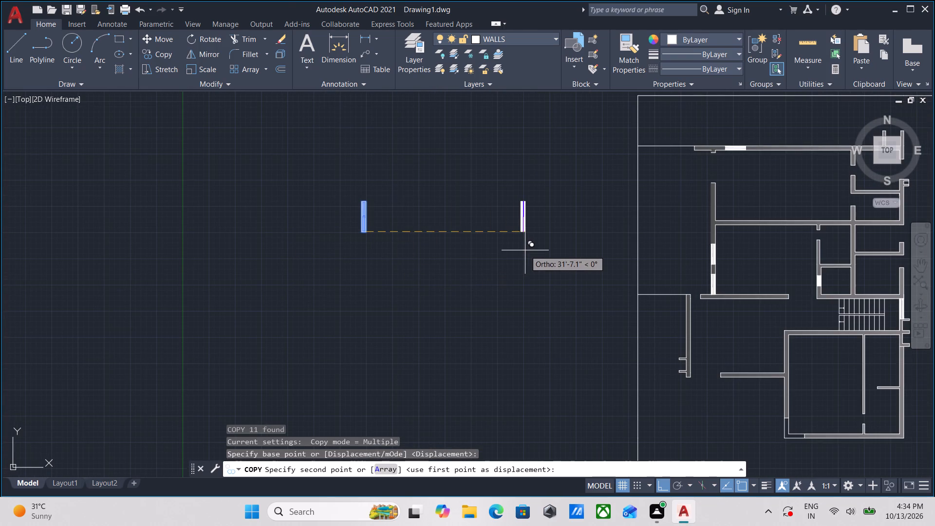
pyautogui.press('F8')
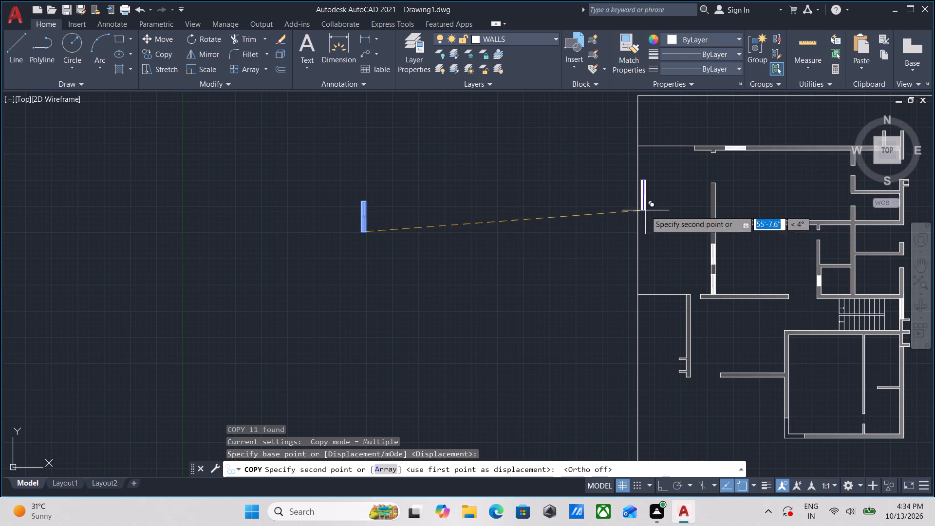
pyautogui.moveTo(645, 210); pyautogui.dragTo(572, 244, button='middle')
pyautogui.scroll(5, 688, 222)
pyautogui.moveTo(428, 168); pyautogui.dragTo(445, 222, button='middle')
pyautogui.scroll(1, 446, 224)
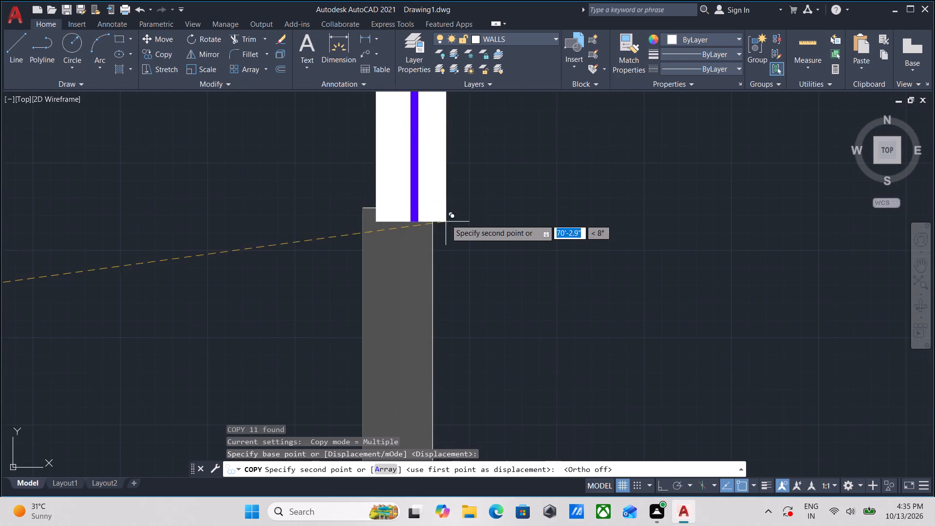
pyautogui.click(432, 207)
# Look over the plan's walls for another opening that could take a copy of the vertical sliding window, and end the copying.
pyautogui.scroll(-3, 494, 166)
pyautogui.moveTo(495, 172); pyautogui.dragTo(489, 284, button='middle')
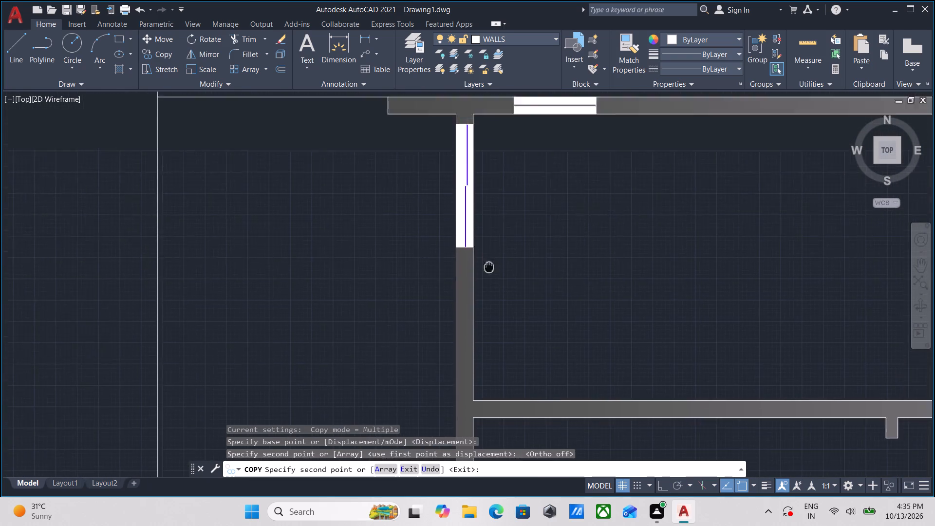
pyautogui.moveTo(489, 284); pyautogui.dragTo(489, 297, button='middle')
pyautogui.scroll(3, 504, 223)
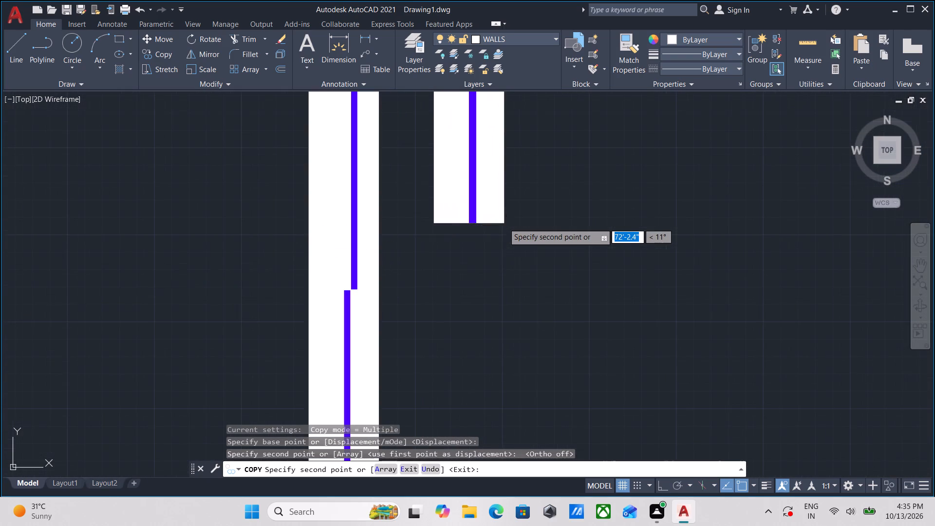
pyautogui.scroll(3, 374, 275)
pyautogui.scroll(-3, 374, 275)
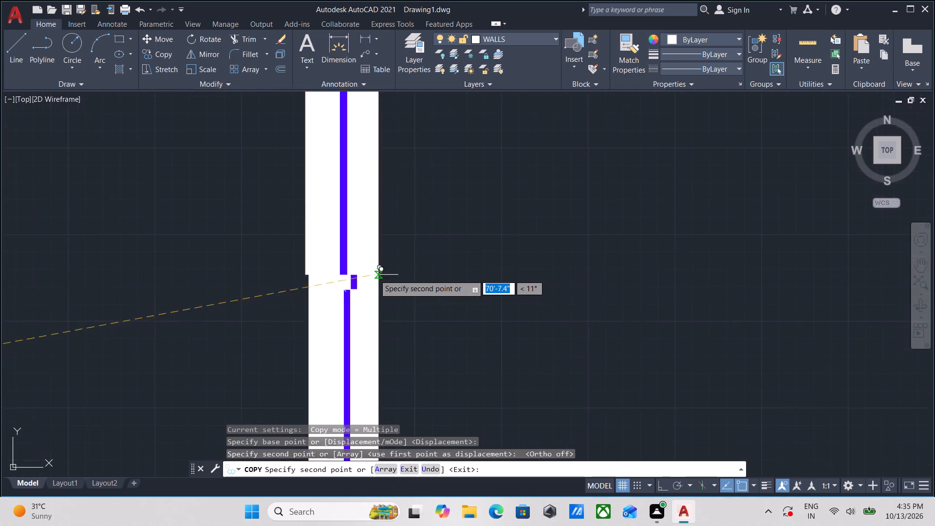
pyautogui.scroll(-3, 480, 279)
pyautogui.scroll(-1, 539, 291)
pyautogui.moveTo(539, 292); pyautogui.dragTo(431, 281, button='middle')
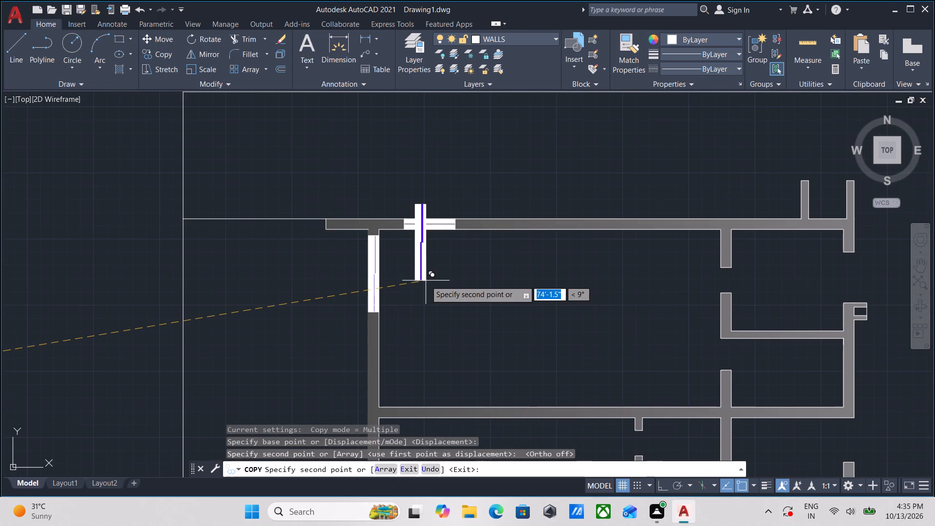
pyautogui.moveTo(549, 351); pyautogui.dragTo(531, 381, button='middle')
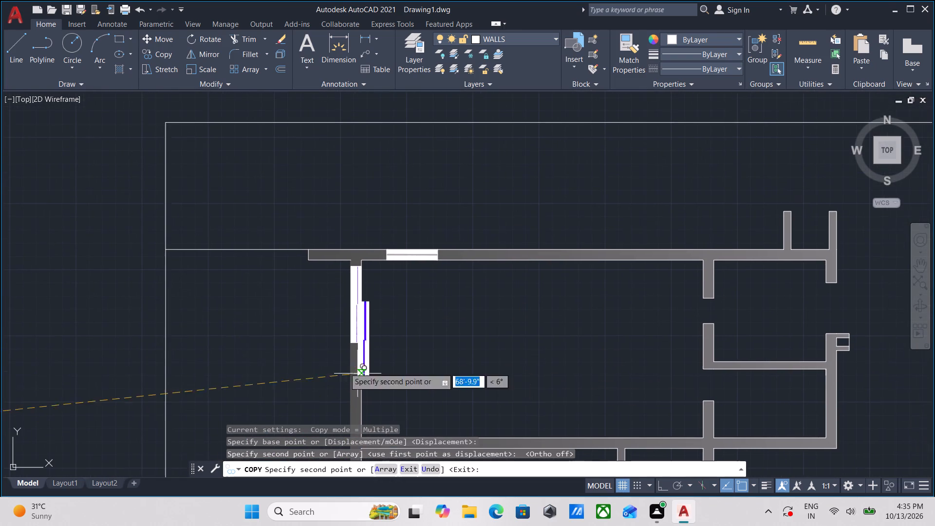
pyautogui.scroll(2, 305, 340)
pyautogui.scroll(-2, 535, 310)
pyautogui.moveTo(539, 309); pyautogui.dragTo(275, 253, button='middle')
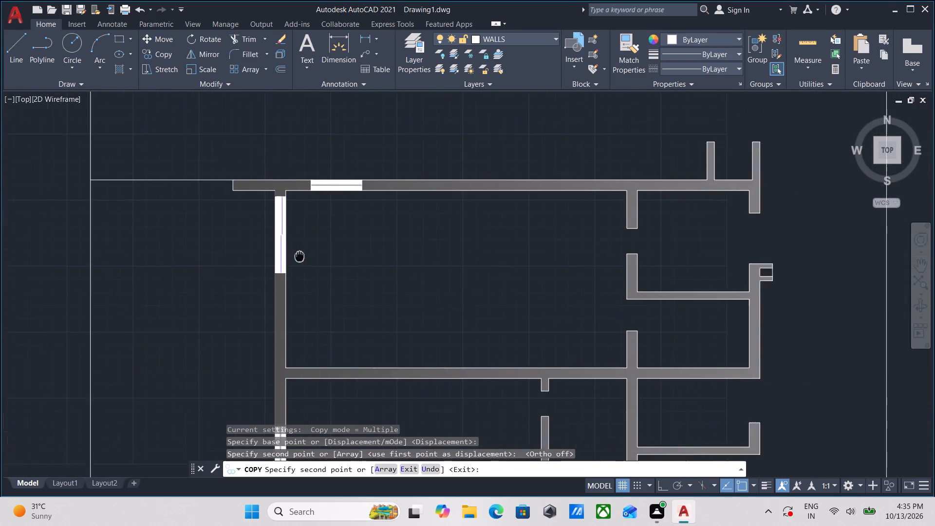
pyautogui.moveTo(275, 253); pyautogui.dragTo(265, 251, button='middle')
pyautogui.scroll(-1, 440, 285)
pyautogui.moveTo(440, 285); pyautogui.dragTo(309, 312, button='middle')
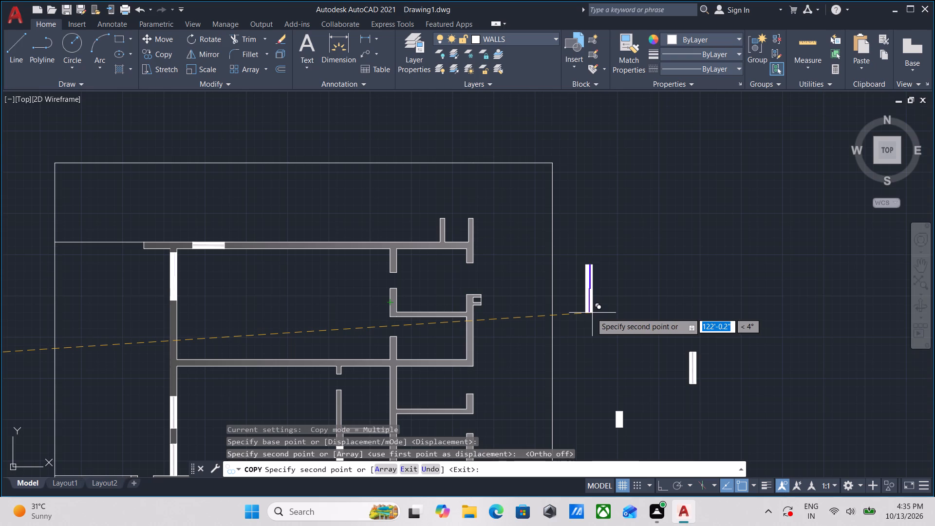
pyautogui.press('Escape')
# Measure the opening in the east wall, above the small projecting shaft, with a linear dimension between the wall ends.
pyautogui.scroll(3, 458, 282)
pyautogui.moveTo(533, 293); pyautogui.dragTo(444, 299, button='middle')
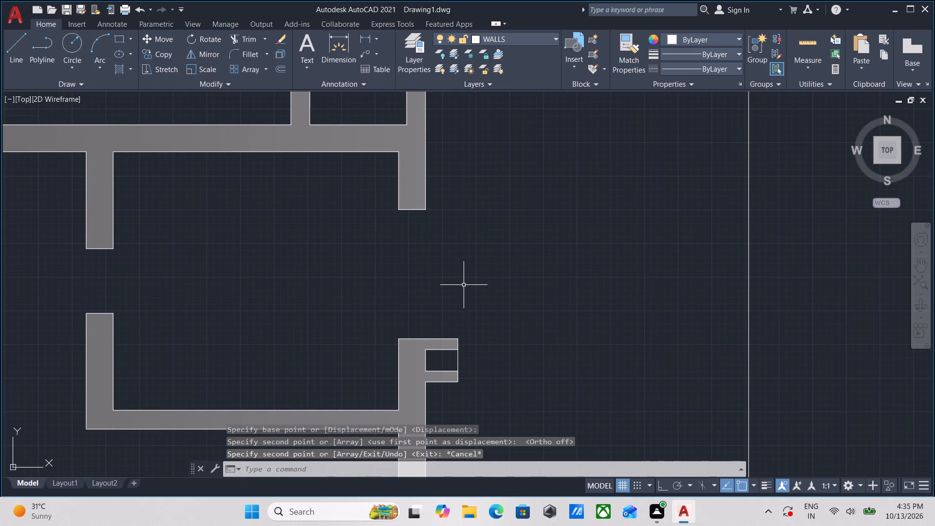
pyautogui.moveTo(465, 284); pyautogui.dragTo(502, 298, button='middle')
pyautogui.write('dli')
pyautogui.press('Return')
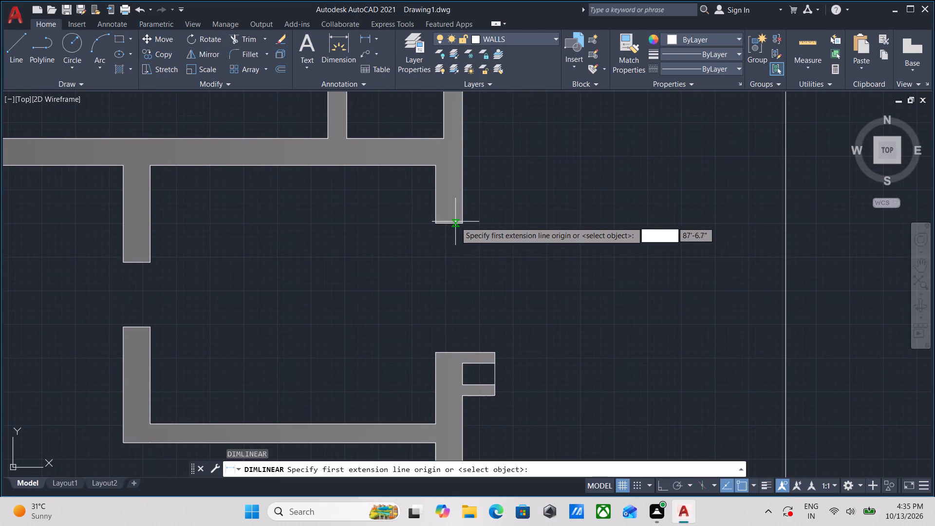
pyautogui.click(449, 227)
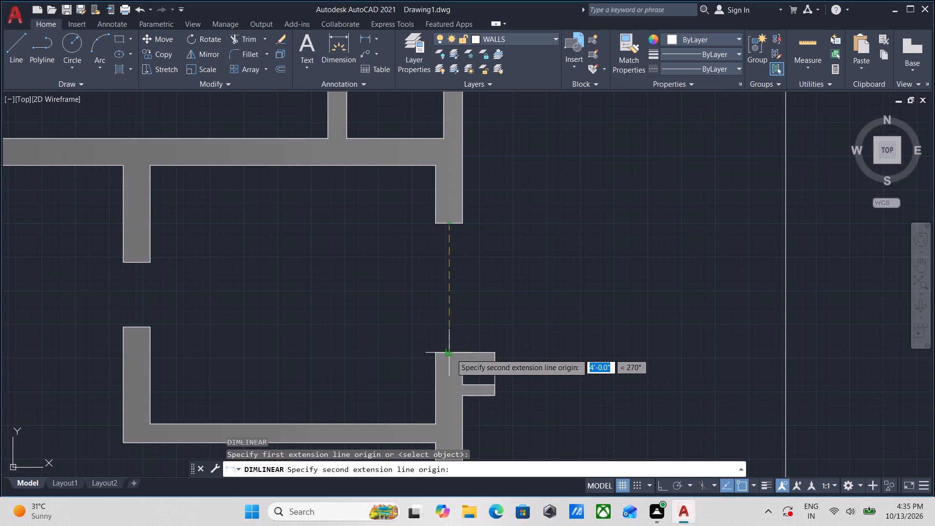
pyautogui.click(451, 354)
pyautogui.press('Escape')
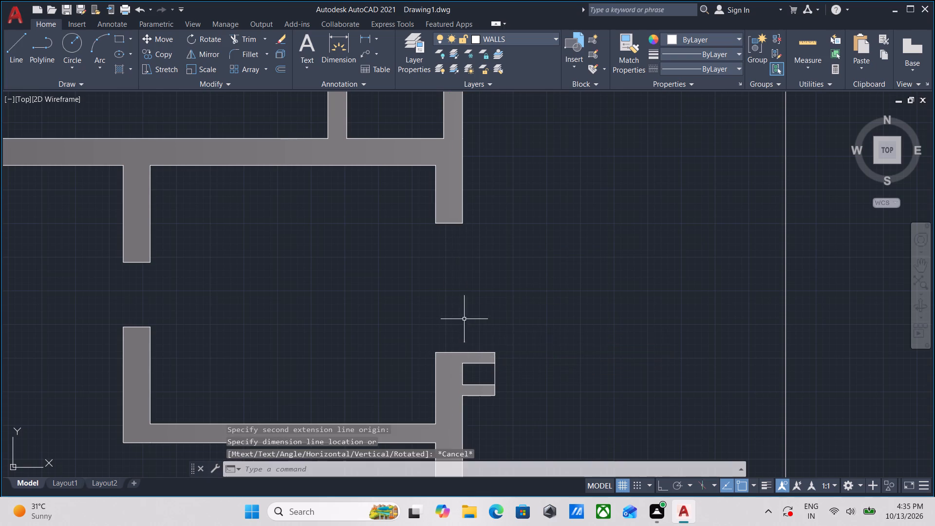
# Draw a 2' by 4" horizontal rectangle in the empty space east of the plan, above the spare vertical window symbol.
pyautogui.scroll(-2, 472, 314)
pyautogui.moveTo(474, 313); pyautogui.dragTo(363, 280, button='middle')
pyautogui.moveTo(572, 290); pyautogui.dragTo(541, 291, button='middle')
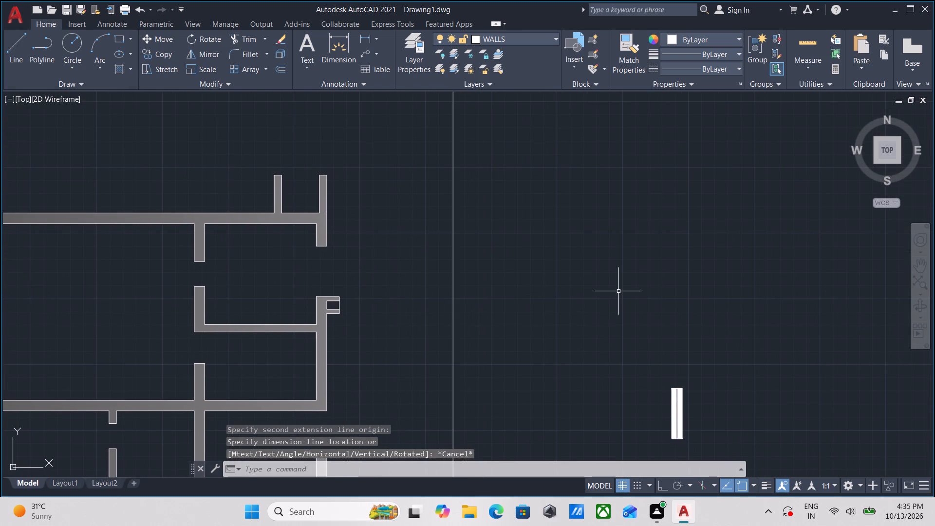
pyautogui.write('rec')
pyautogui.press('Return')
pyautogui.click(599, 259)
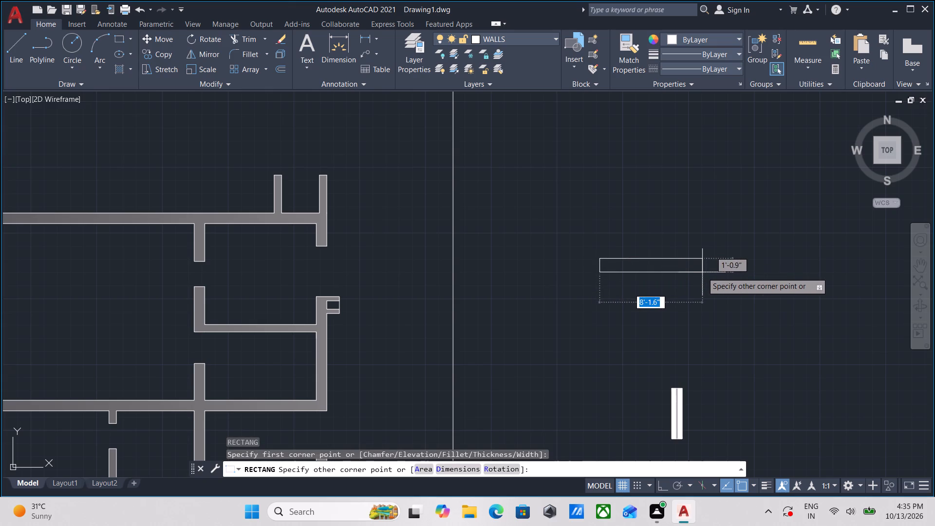
pyautogui.scroll(3, 653, 258)
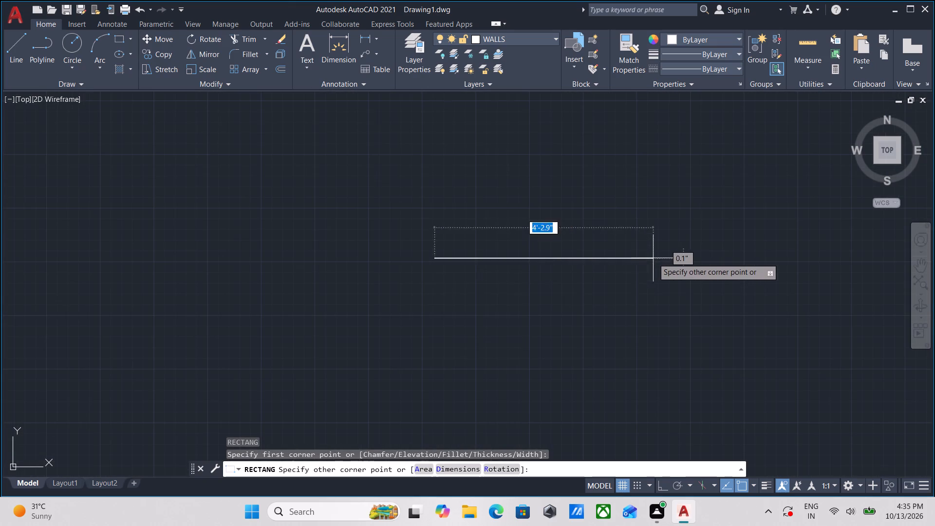
pyautogui.press('2')
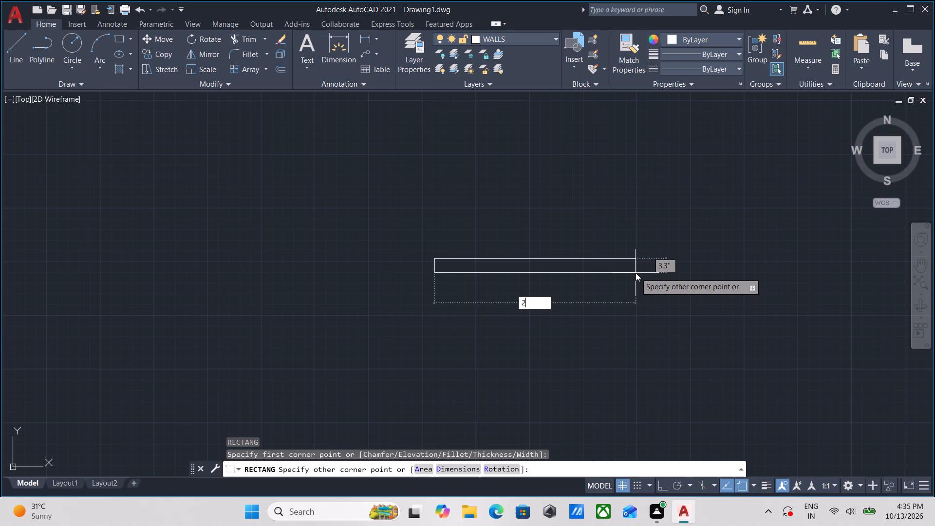
pyautogui.press("'")
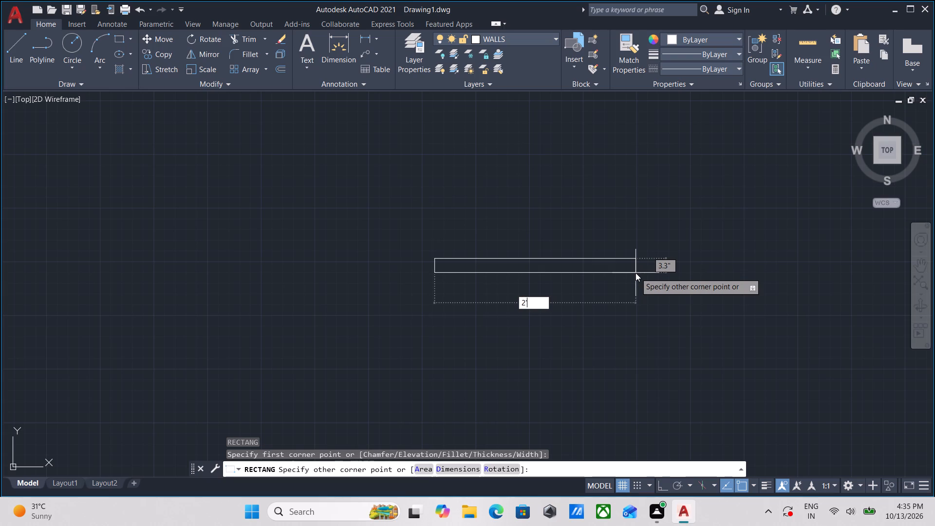
pyautogui.press('Tab')
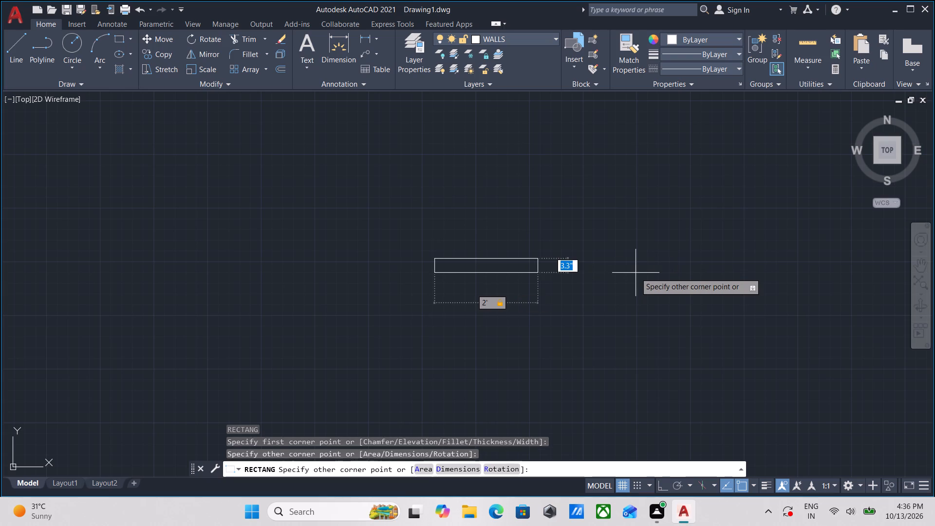
pyautogui.scroll(1, 526, 271)
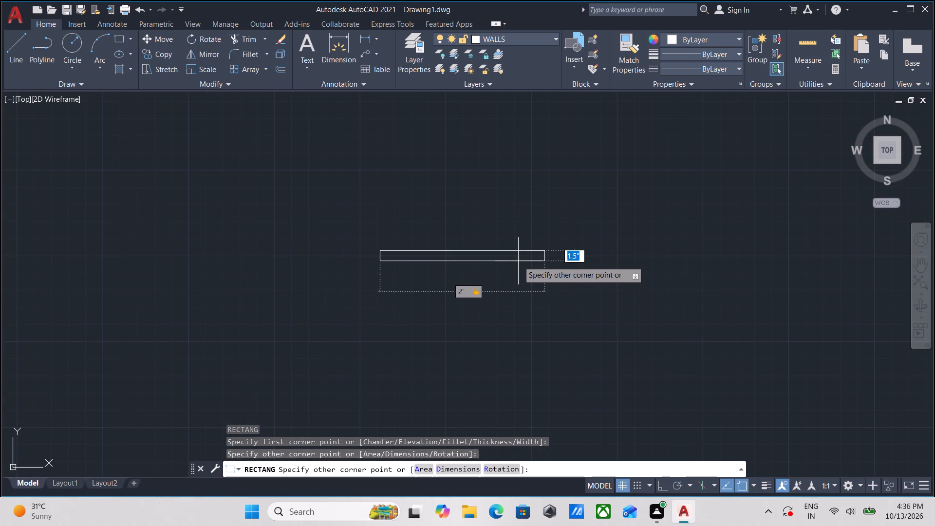
pyautogui.press('4')
pyautogui.hotkey('shift', '"')
pyautogui.press('Return')
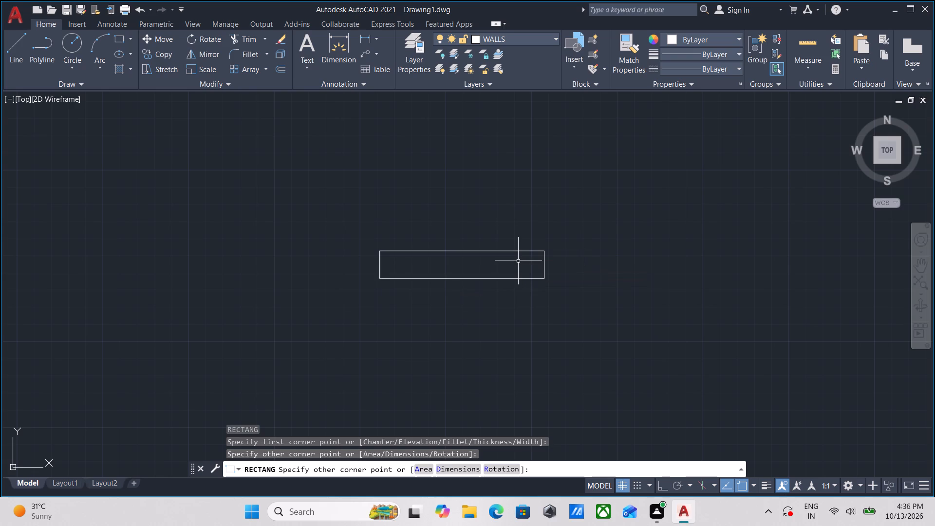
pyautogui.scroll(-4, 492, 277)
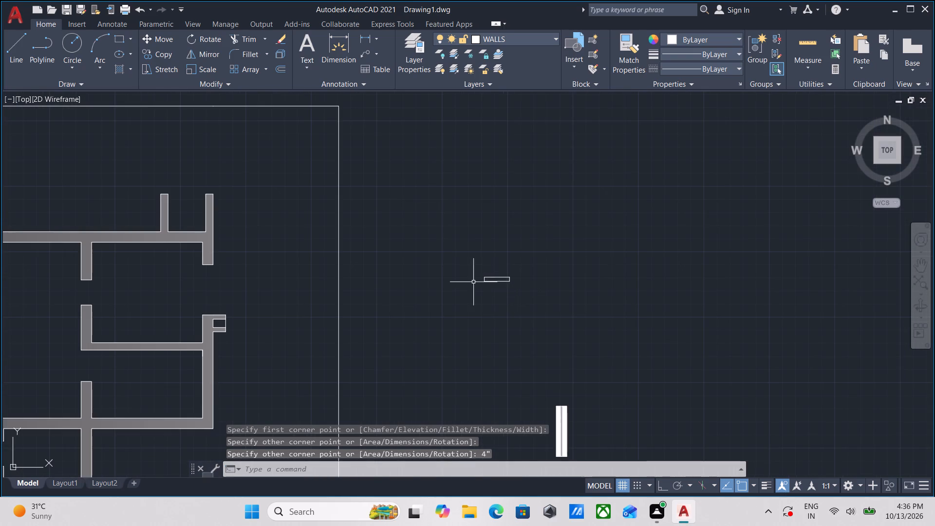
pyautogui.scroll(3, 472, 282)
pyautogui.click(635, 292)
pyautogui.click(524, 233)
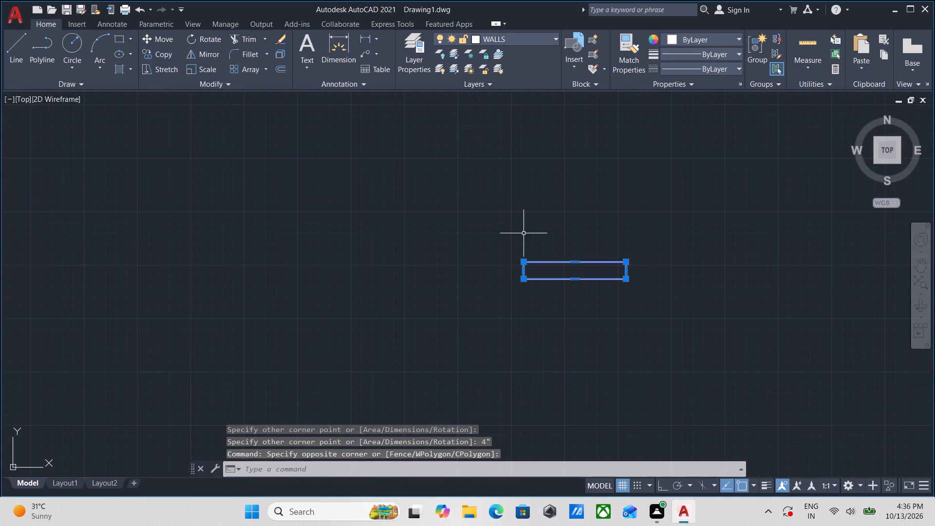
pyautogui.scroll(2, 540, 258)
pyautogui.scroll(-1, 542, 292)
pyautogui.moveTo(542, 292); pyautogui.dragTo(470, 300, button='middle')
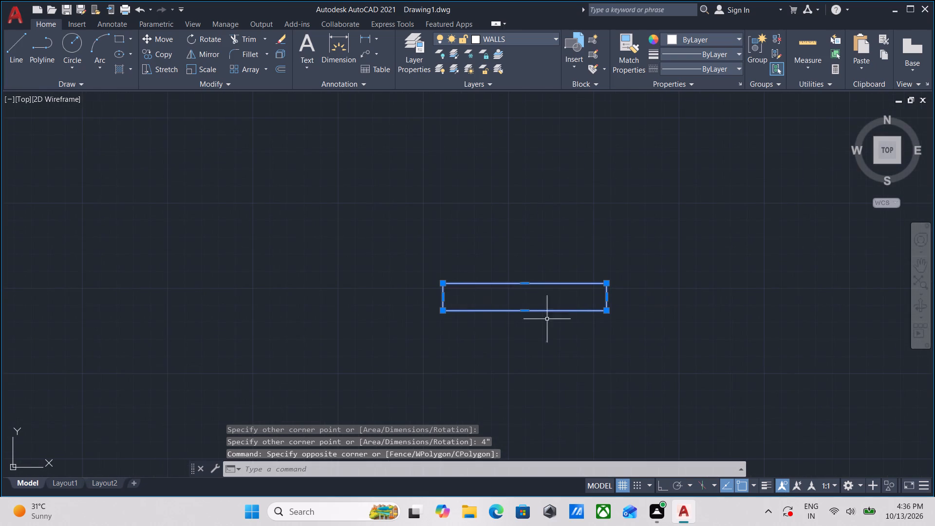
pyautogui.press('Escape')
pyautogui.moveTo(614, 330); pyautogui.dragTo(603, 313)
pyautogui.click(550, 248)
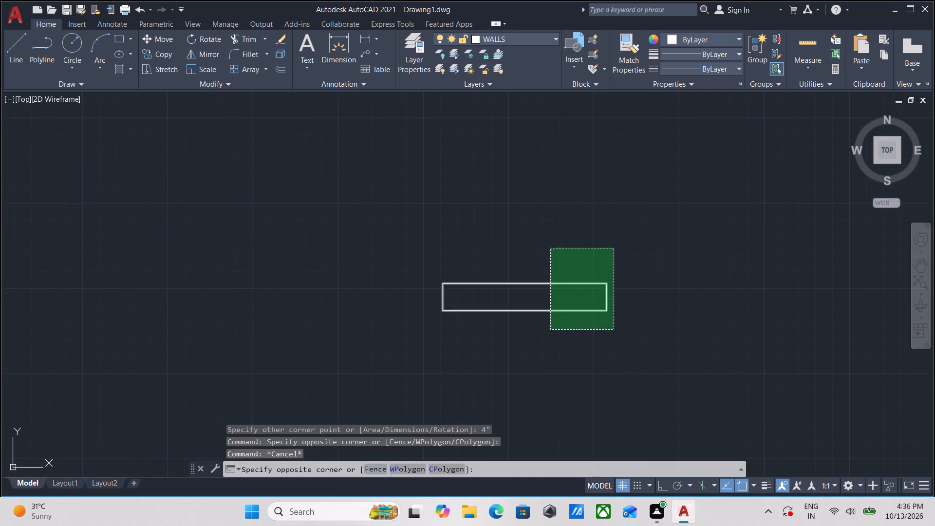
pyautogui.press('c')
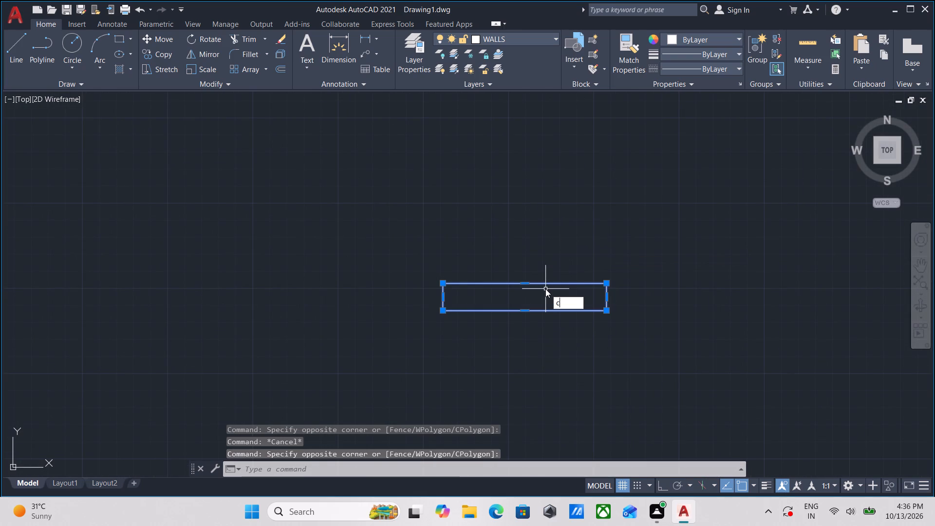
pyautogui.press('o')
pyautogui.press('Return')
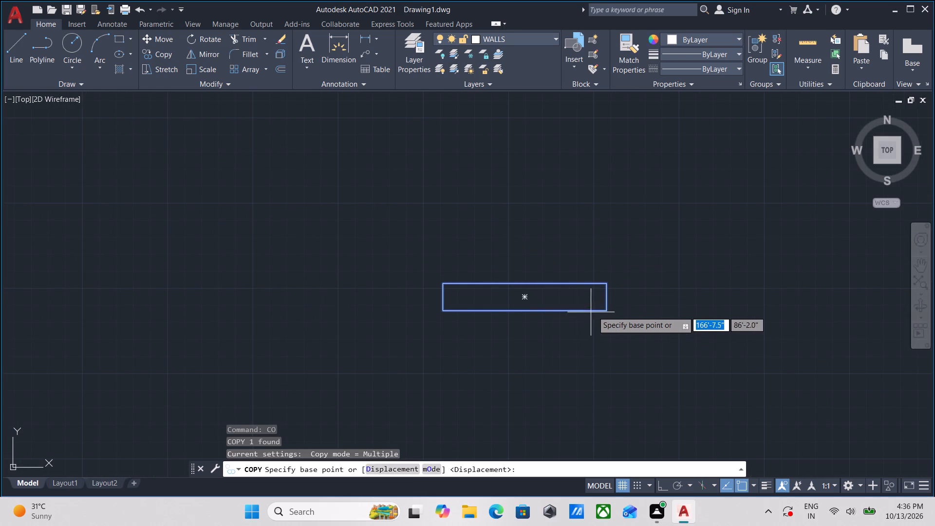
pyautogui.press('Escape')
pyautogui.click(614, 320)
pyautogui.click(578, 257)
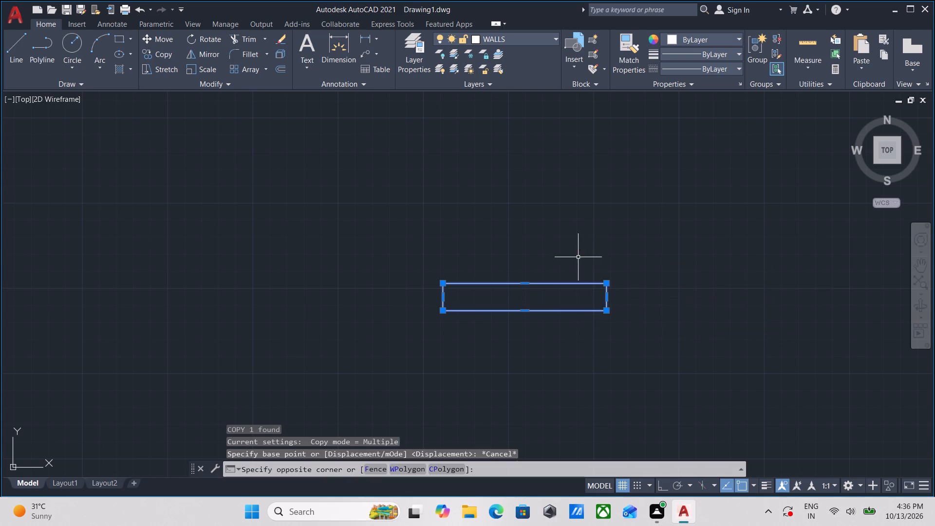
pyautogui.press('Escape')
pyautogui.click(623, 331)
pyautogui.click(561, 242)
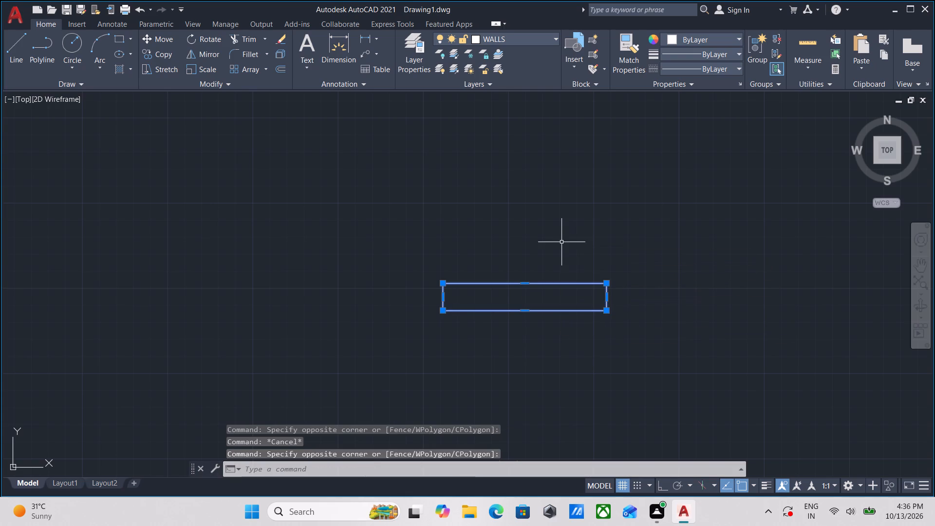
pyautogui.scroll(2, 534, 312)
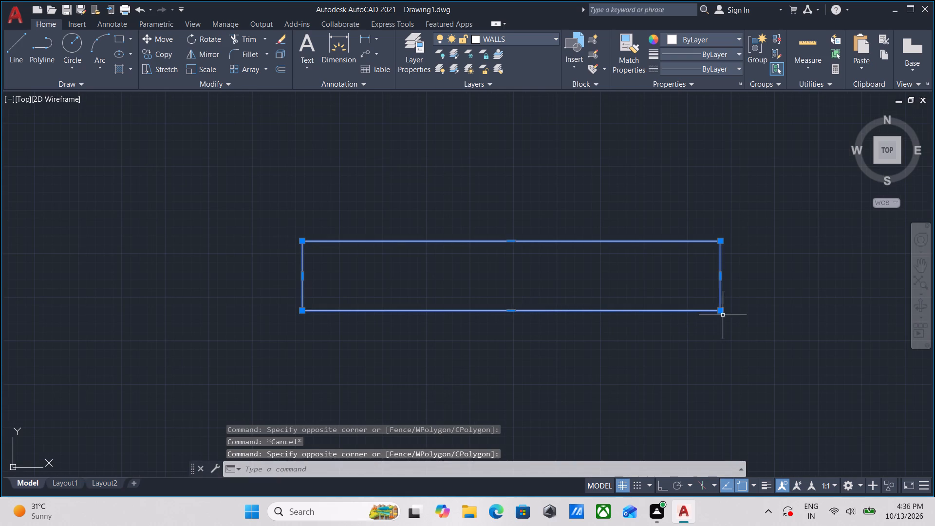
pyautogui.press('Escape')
# Mirror the 2' rectangle across its right edge with Ortho on, keeping the source object.
pyautogui.moveTo(698, 333); pyautogui.dragTo(684, 316)
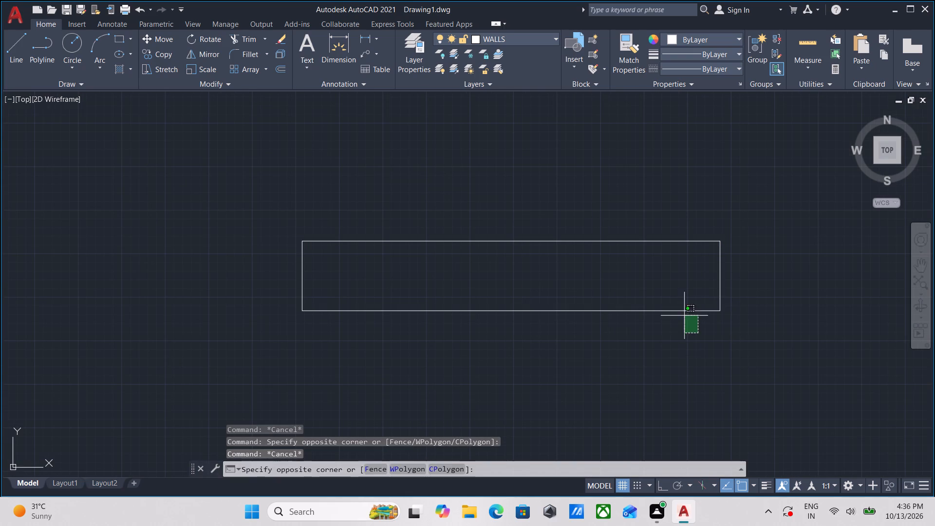
pyautogui.click(411, 136)
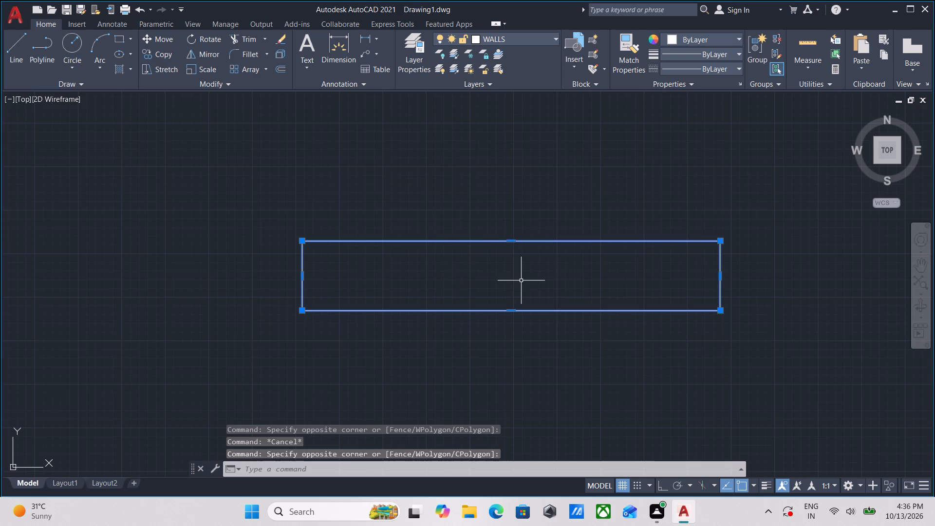
pyautogui.press('m')
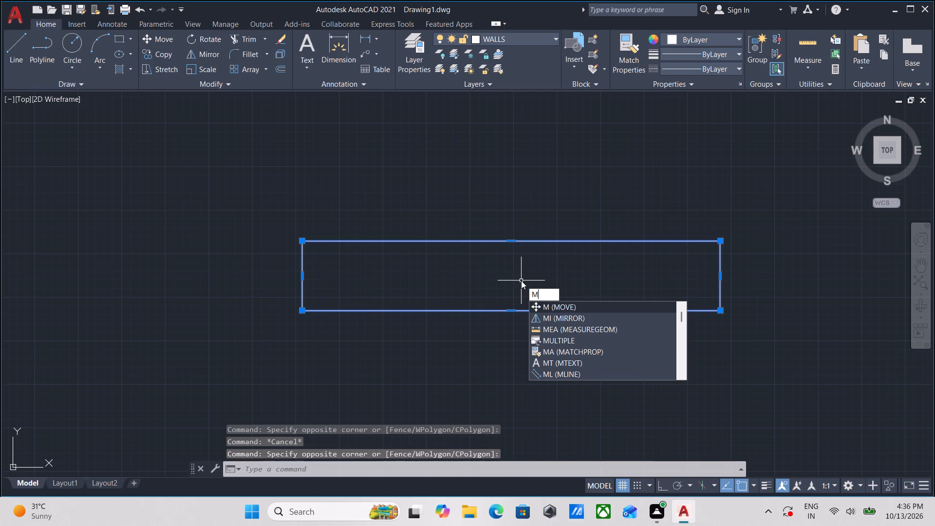
pyautogui.press('i')
pyautogui.press('Return')
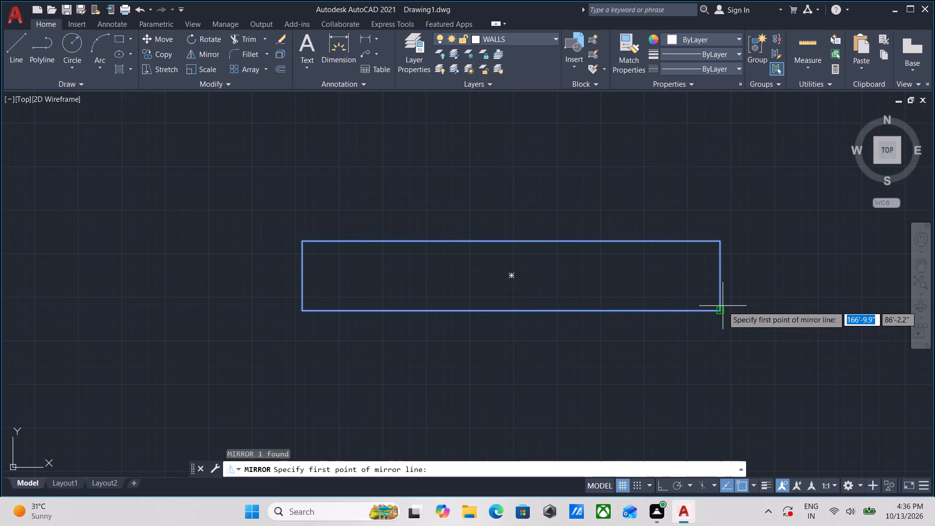
pyautogui.click(723, 309)
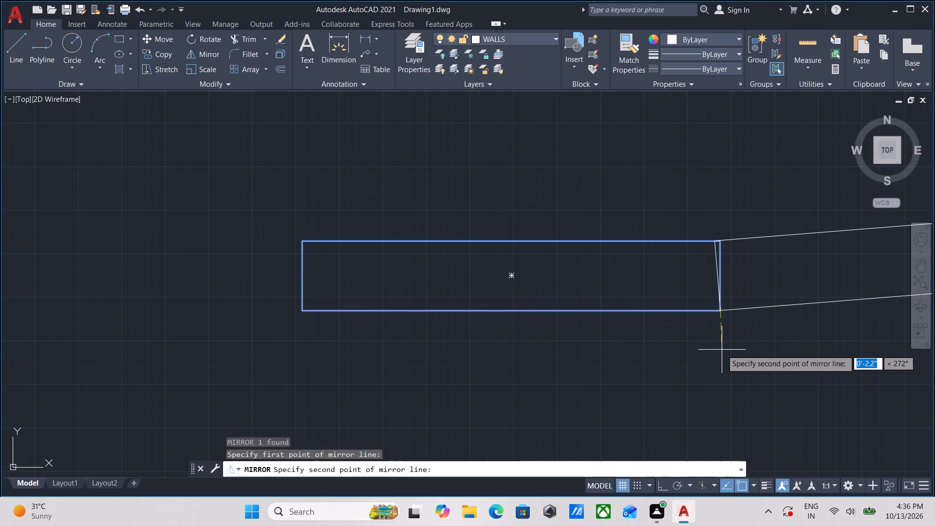
pyautogui.press('F8')
pyautogui.click(717, 358)
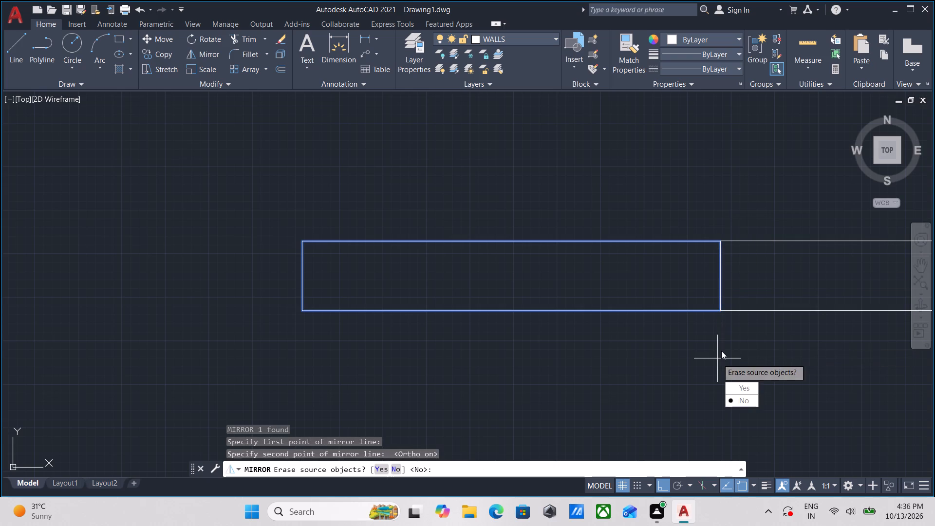
pyautogui.scroll(-1, 723, 350)
pyautogui.moveTo(723, 350); pyautogui.dragTo(566, 287, button='middle')
pyautogui.moveTo(599, 330); pyautogui.dragTo(723, 350)
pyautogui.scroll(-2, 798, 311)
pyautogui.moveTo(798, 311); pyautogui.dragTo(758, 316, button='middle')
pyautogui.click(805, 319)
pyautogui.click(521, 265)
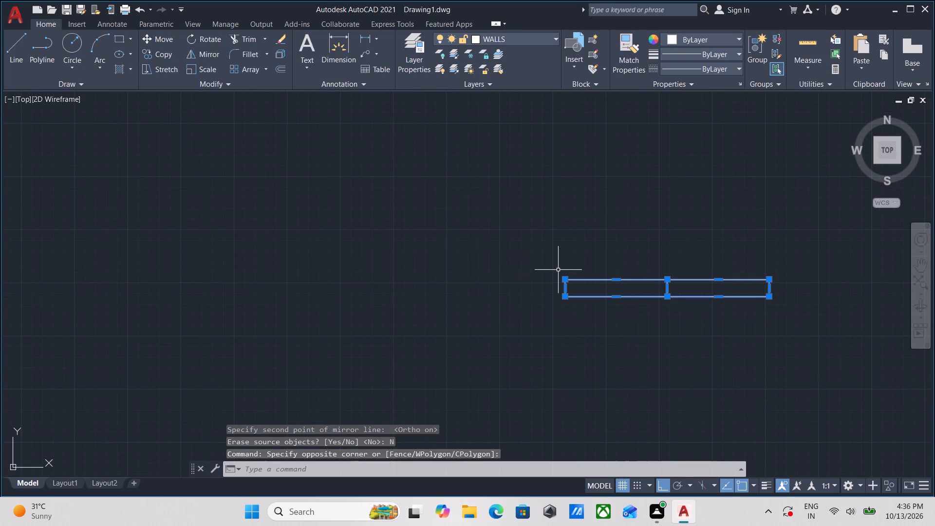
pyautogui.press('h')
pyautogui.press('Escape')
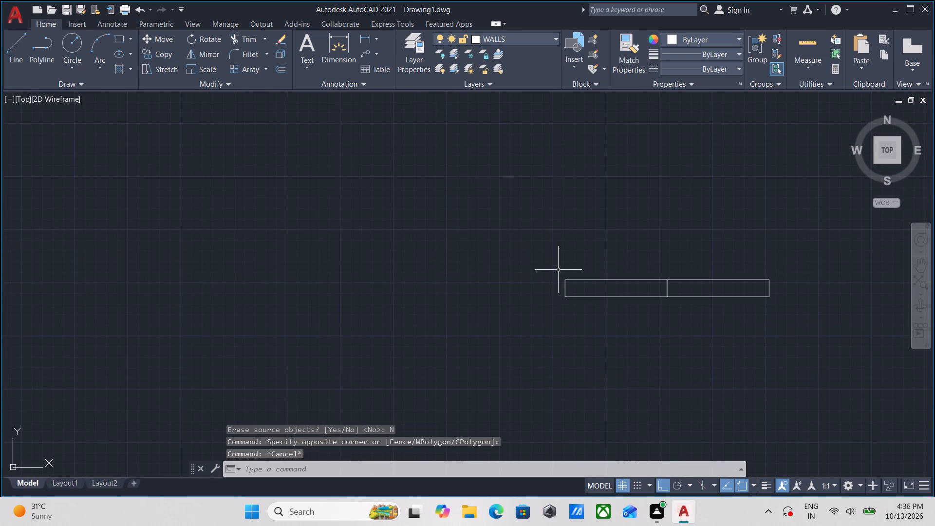
# Group the two adjoining rectangles into one window symbol.
pyautogui.click(813, 308)
pyautogui.click(550, 223)
pyautogui.press('g')
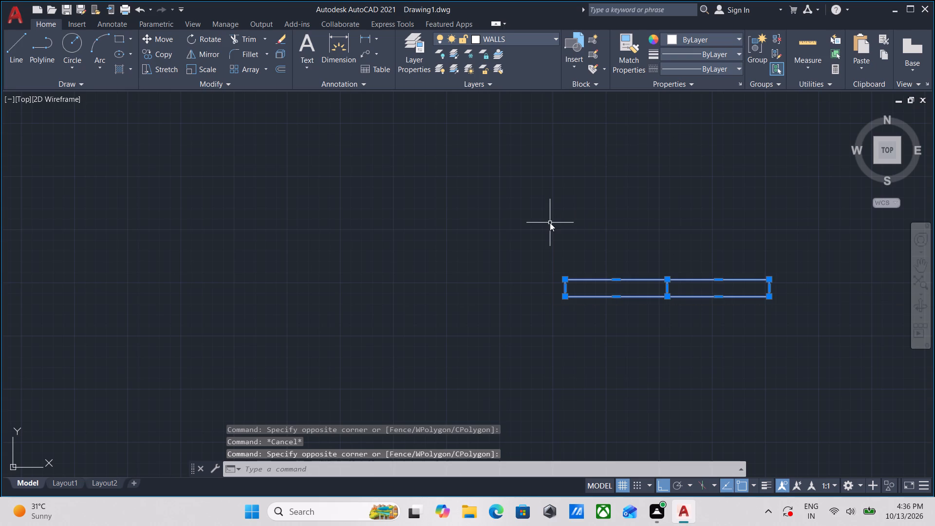
pyautogui.press('Return')
# Rotate the grouped two-pane symbol 90° about its lower-left corner so it stands vertical.
pyautogui.moveTo(696, 314); pyautogui.dragTo(692, 309)
pyautogui.click(602, 244)
pyautogui.moveTo(600, 250); pyautogui.dragTo(579, 281, button='middle')
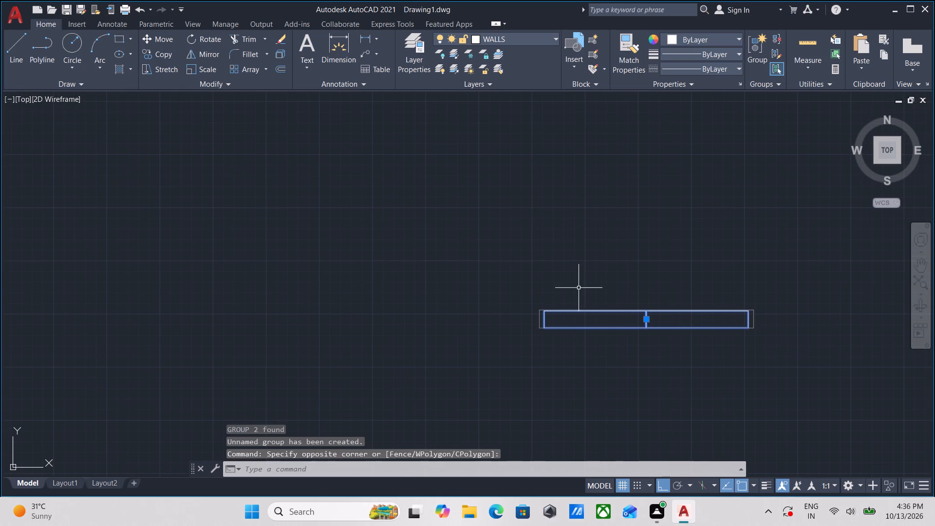
pyautogui.write('ro')
pyautogui.press('Return')
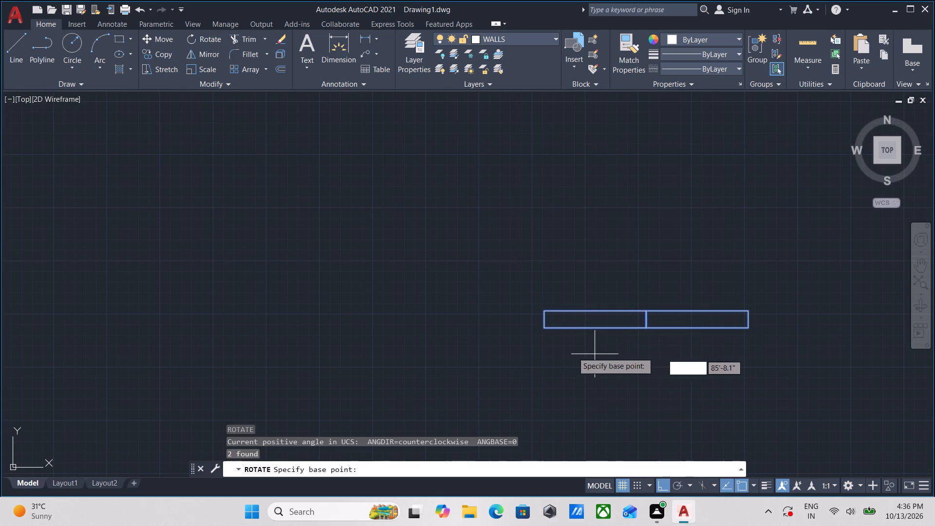
pyautogui.click(546, 330)
pyautogui.click(546, 227)
pyautogui.scroll(-1, 564, 282)
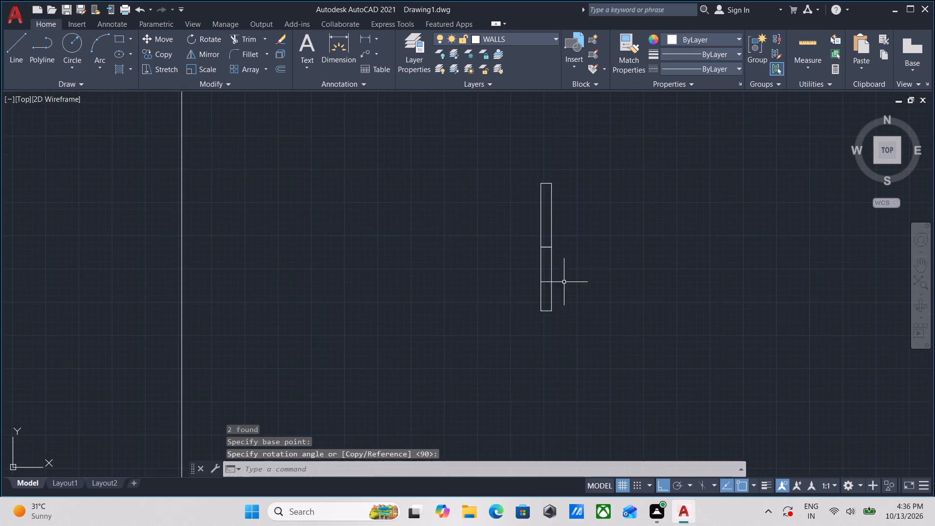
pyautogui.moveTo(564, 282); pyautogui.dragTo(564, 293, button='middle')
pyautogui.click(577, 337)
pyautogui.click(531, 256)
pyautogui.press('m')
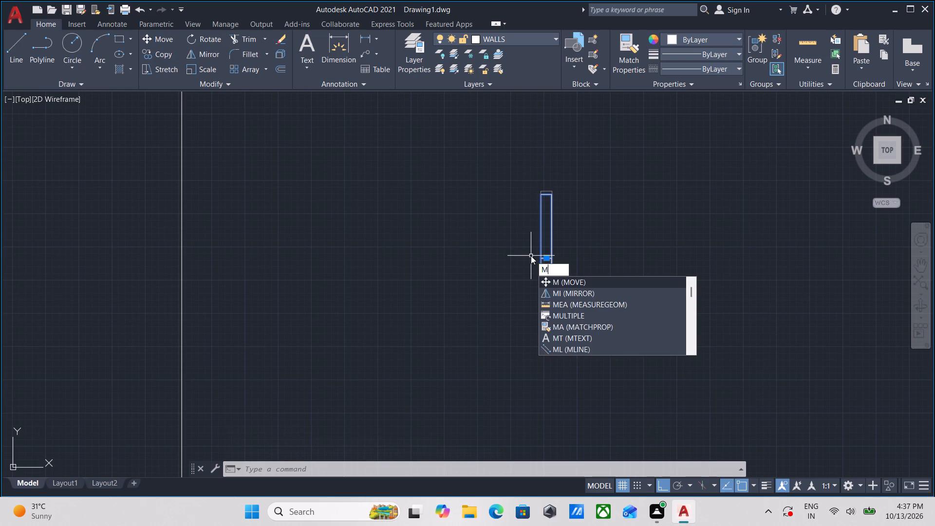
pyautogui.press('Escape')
# Fill both panes of the vertical window symbol with a solid hatch in colour 69,84,165.
pyautogui.scroll(2, 532, 257)
pyautogui.moveTo(566, 230); pyautogui.dragTo(551, 257, button='middle')
pyautogui.press('h')
pyautogui.press('Return')
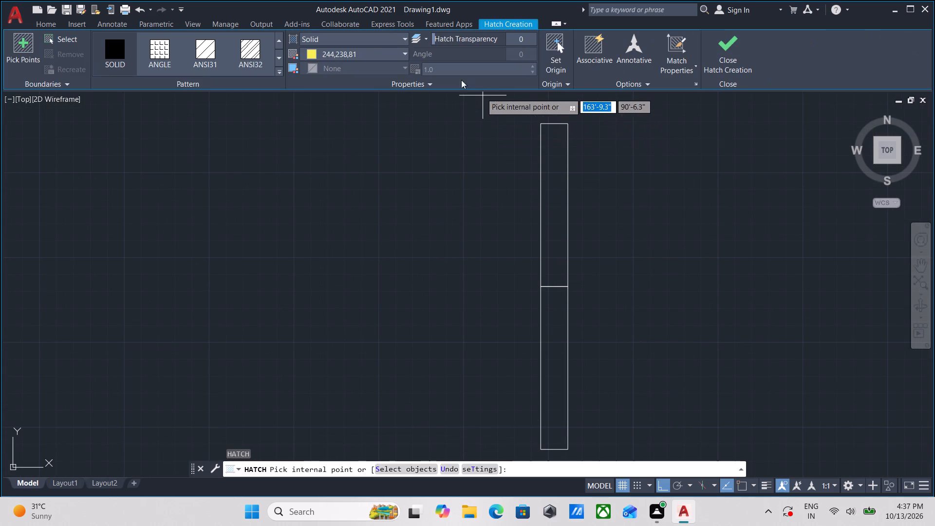
pyautogui.click(351, 54)
pyautogui.click(351, 54)
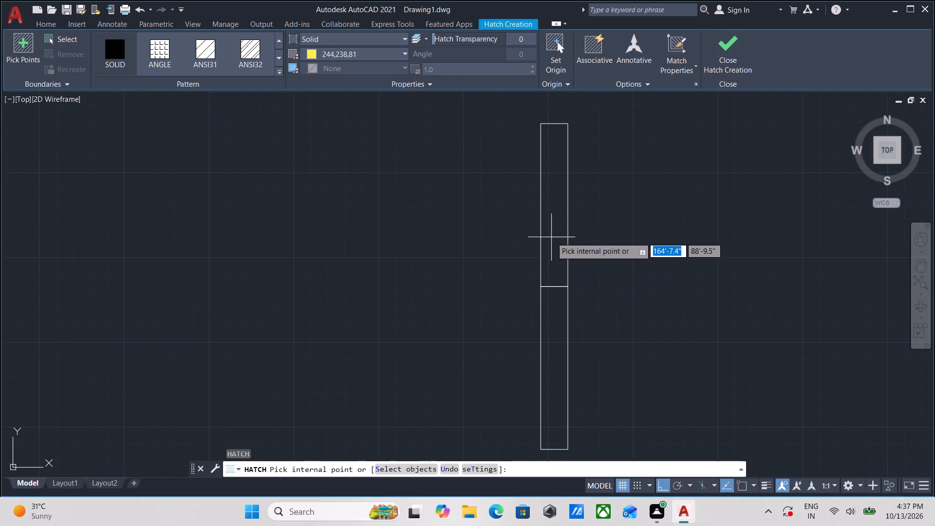
pyautogui.click(551, 237)
pyautogui.click(556, 327)
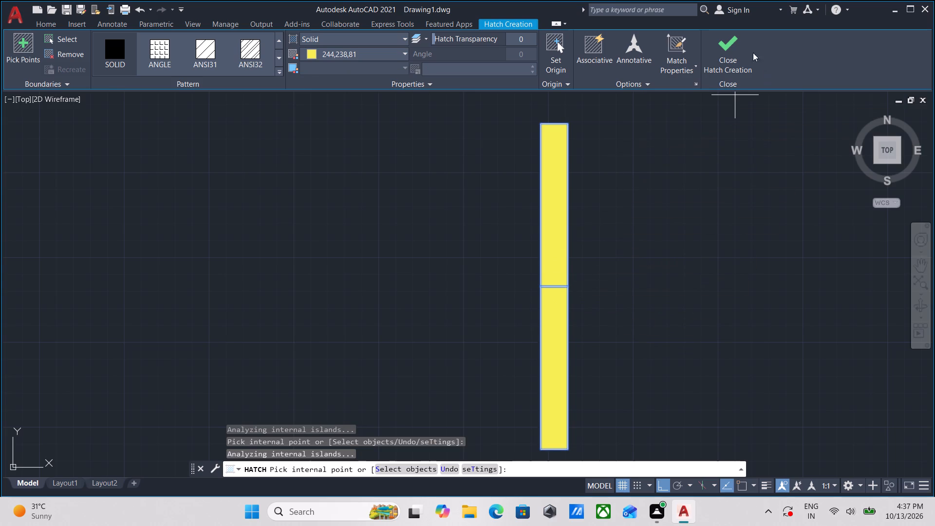
pyautogui.click(312, 52)
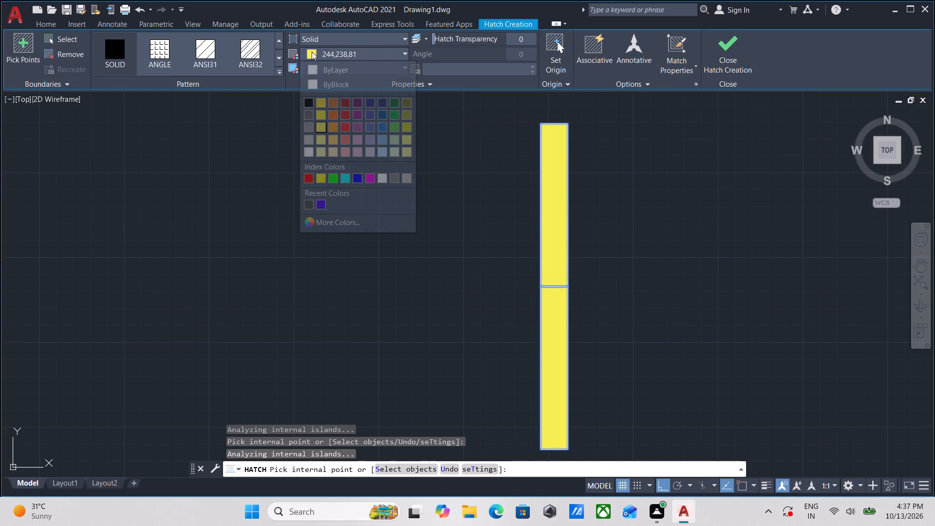
pyautogui.click(334, 180)
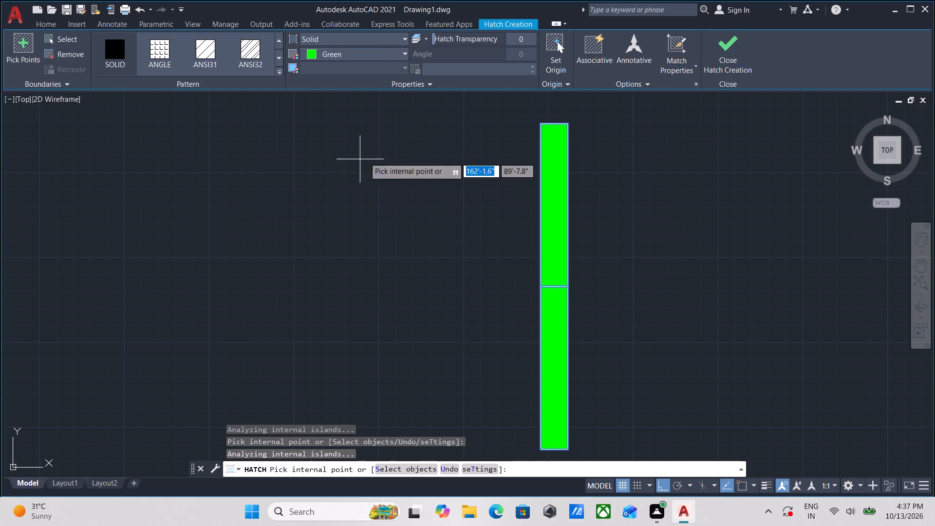
pyautogui.click(369, 55)
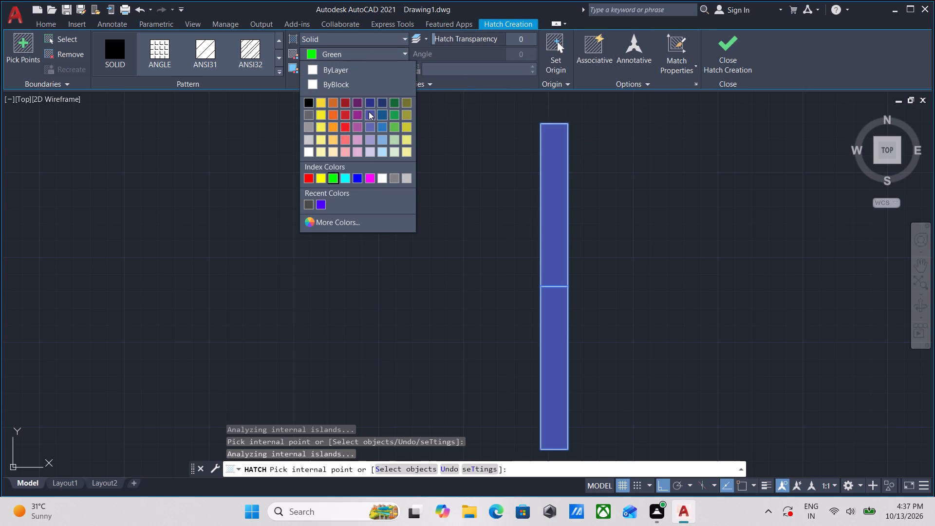
pyautogui.click(368, 112)
pyautogui.click(734, 50)
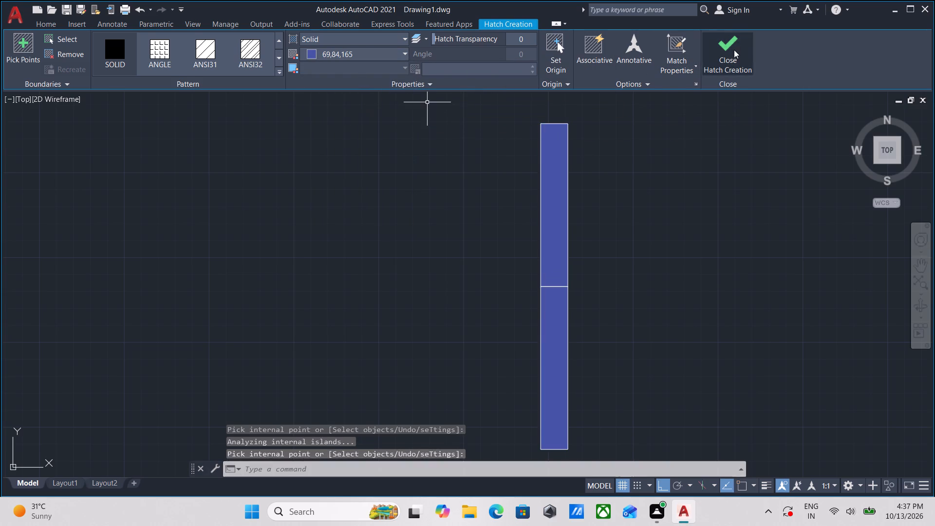
# Group the two-pane window symbol together with its blue hatch.
pyautogui.scroll(-3, 723, 147)
pyautogui.moveTo(690, 259); pyautogui.dragTo(689, 253)
pyautogui.click(630, 115)
pyautogui.moveTo(682, 196); pyautogui.dragTo(677, 196, button='middle')
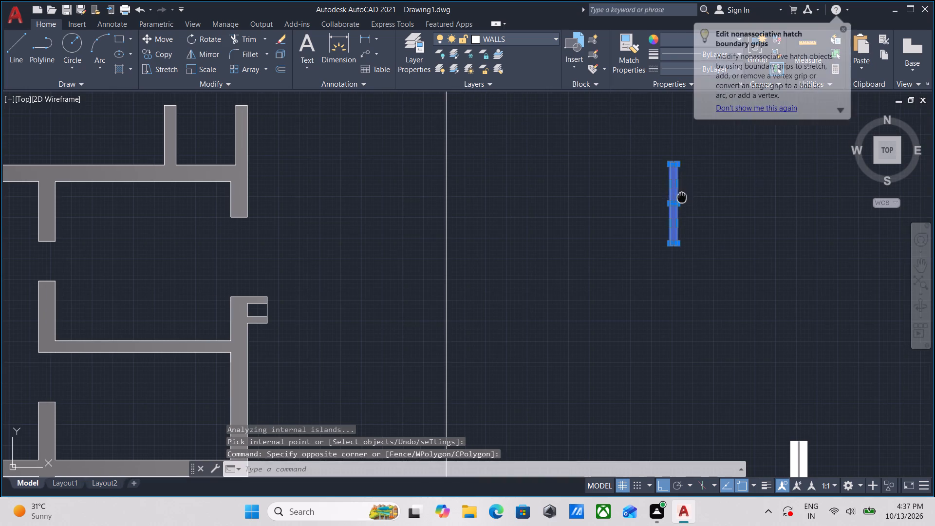
pyautogui.moveTo(677, 196); pyautogui.dragTo(616, 207, button='middle')
pyautogui.scroll(2, 616, 207)
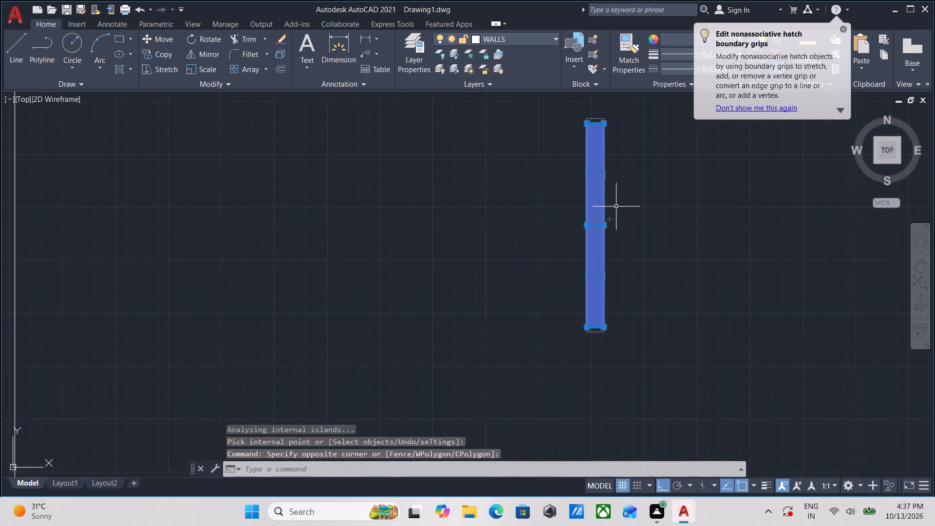
pyautogui.press('g')
pyautogui.press('Return')
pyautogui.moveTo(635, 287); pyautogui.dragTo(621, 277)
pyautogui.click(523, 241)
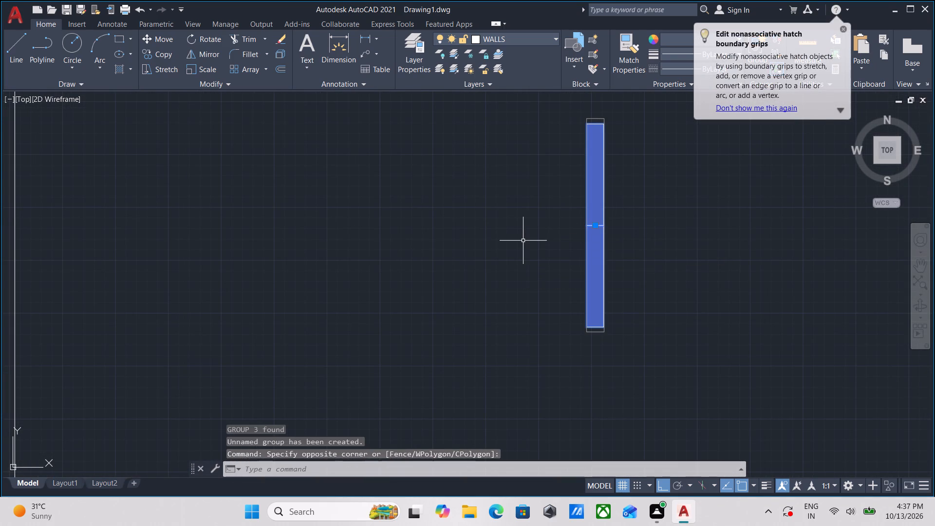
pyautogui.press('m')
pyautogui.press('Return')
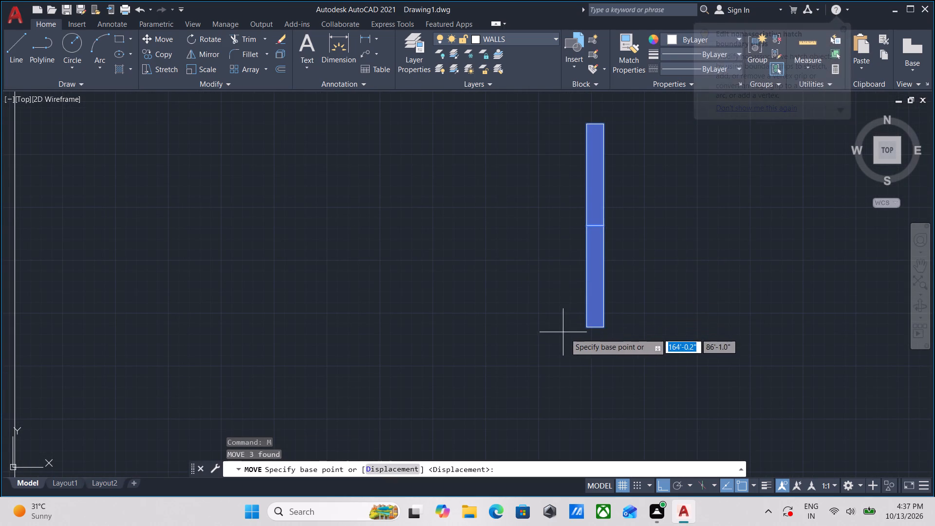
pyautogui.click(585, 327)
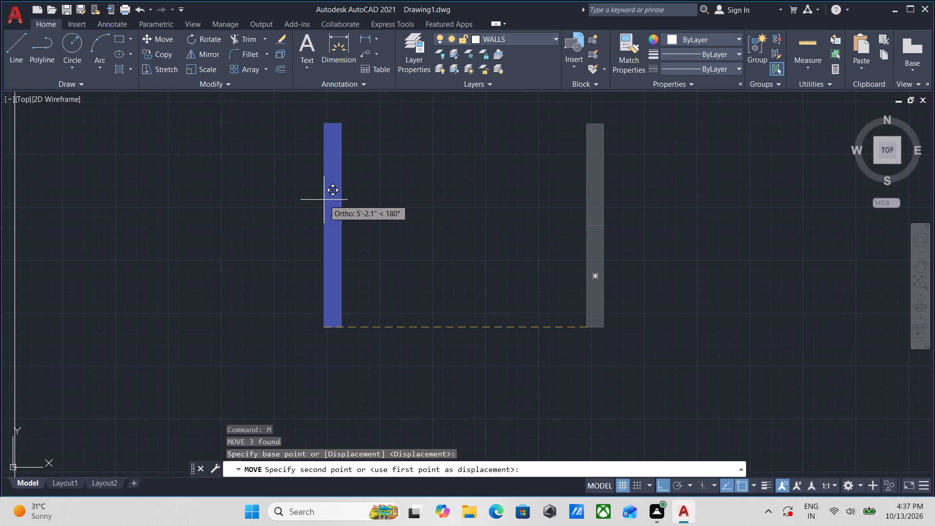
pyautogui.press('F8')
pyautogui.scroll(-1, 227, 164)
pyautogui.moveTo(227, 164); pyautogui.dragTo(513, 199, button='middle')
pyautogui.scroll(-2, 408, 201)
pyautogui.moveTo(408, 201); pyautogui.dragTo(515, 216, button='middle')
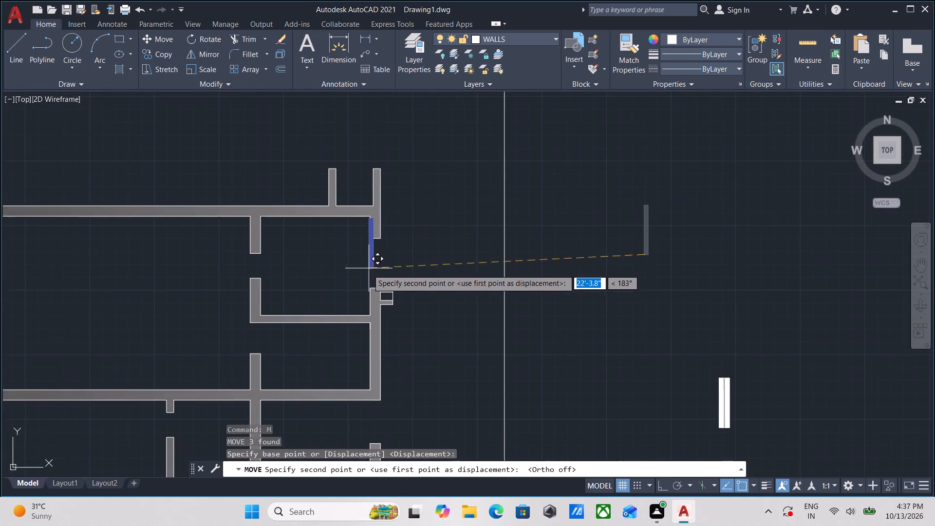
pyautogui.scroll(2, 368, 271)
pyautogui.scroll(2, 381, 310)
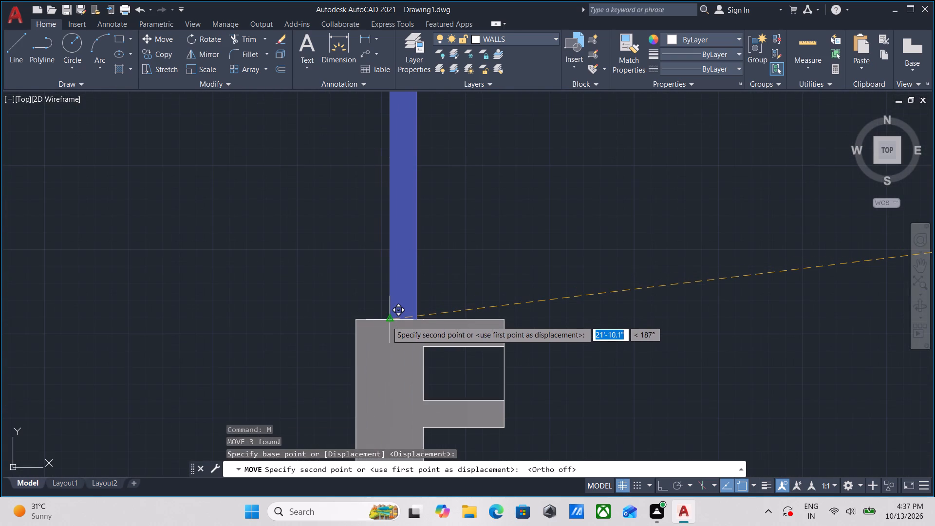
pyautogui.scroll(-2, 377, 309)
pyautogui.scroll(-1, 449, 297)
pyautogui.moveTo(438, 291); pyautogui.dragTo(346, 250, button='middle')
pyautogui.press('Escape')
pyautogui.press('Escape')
# Move the filled window symbol by its bottom-edge midpoint onto the midpoint of the wall end below the east wall opening.
pyautogui.scroll(1, 747, 219)
pyautogui.moveTo(784, 186); pyautogui.dragTo(774, 185)
pyautogui.click(696, 184)
pyautogui.moveTo(697, 187); pyautogui.dragTo(673, 198, button='middle')
pyautogui.press('m')
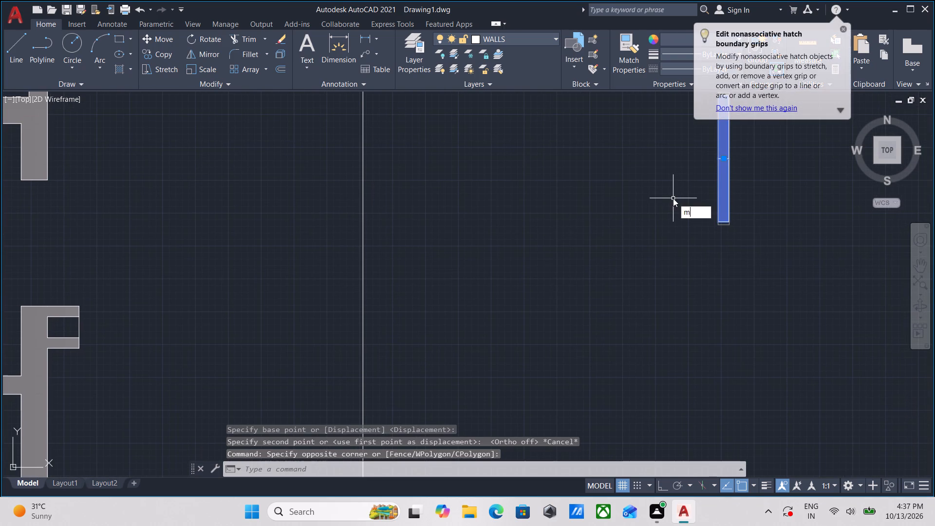
pyautogui.press('Return')
pyautogui.click(724, 222)
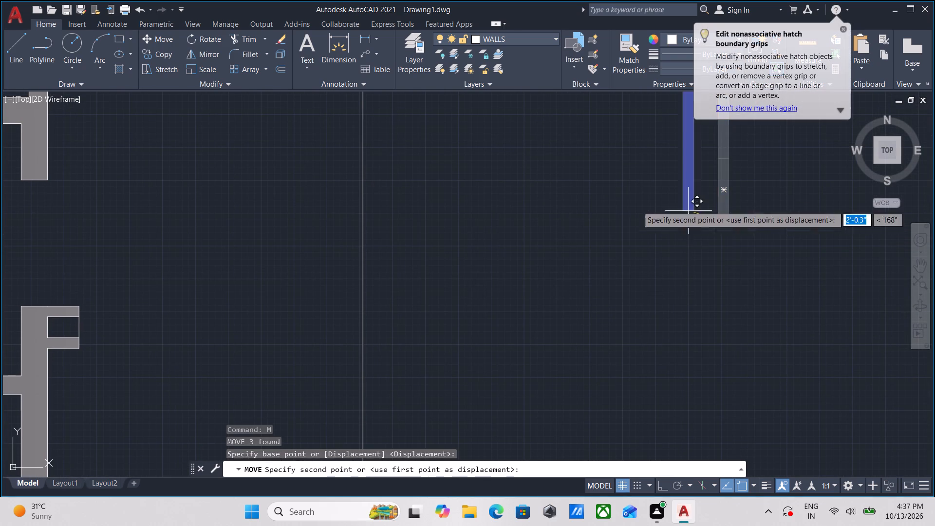
pyautogui.scroll(-1, 281, 266)
pyautogui.moveTo(281, 266); pyautogui.dragTo(436, 241, button='middle')
pyautogui.scroll(2, 287, 254)
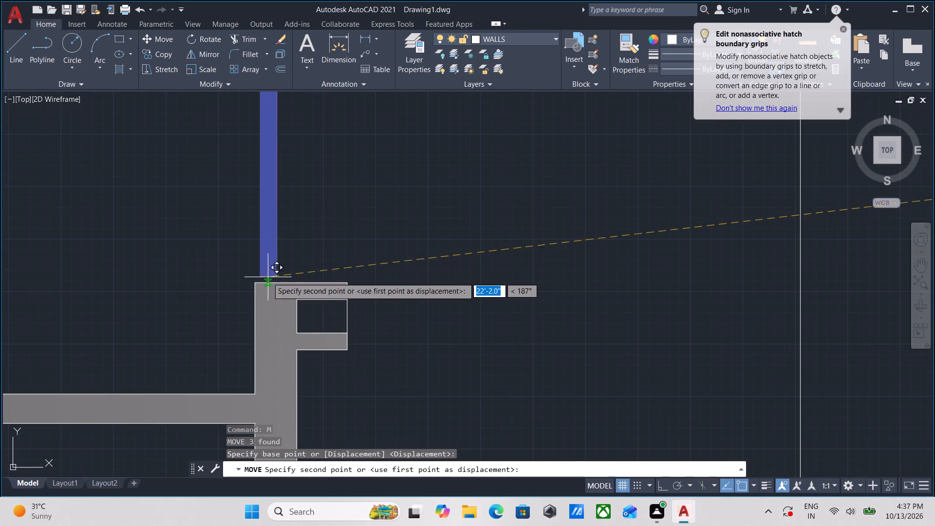
pyautogui.click(272, 281)
pyautogui.scroll(-2, 313, 242)
pyautogui.moveTo(313, 242); pyautogui.dragTo(323, 304, button='middle')
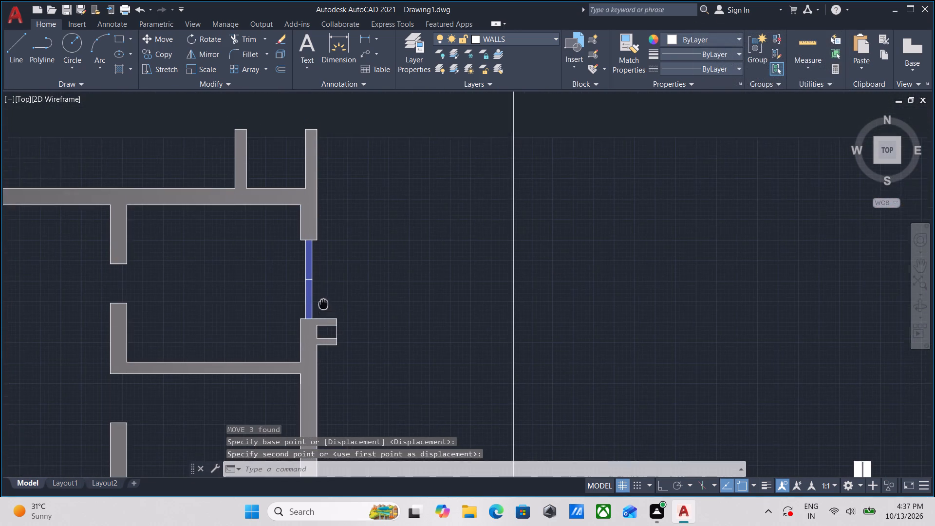
# Examine the rest of the plan, including the staircase area and the unfilled southwest corner opening of the lowest room.
pyautogui.moveTo(361, 268); pyautogui.dragTo(419, 220, button='middle')
pyautogui.scroll(-1, 443, 197)
pyautogui.moveTo(446, 209); pyautogui.dragTo(505, 187, button='middle')
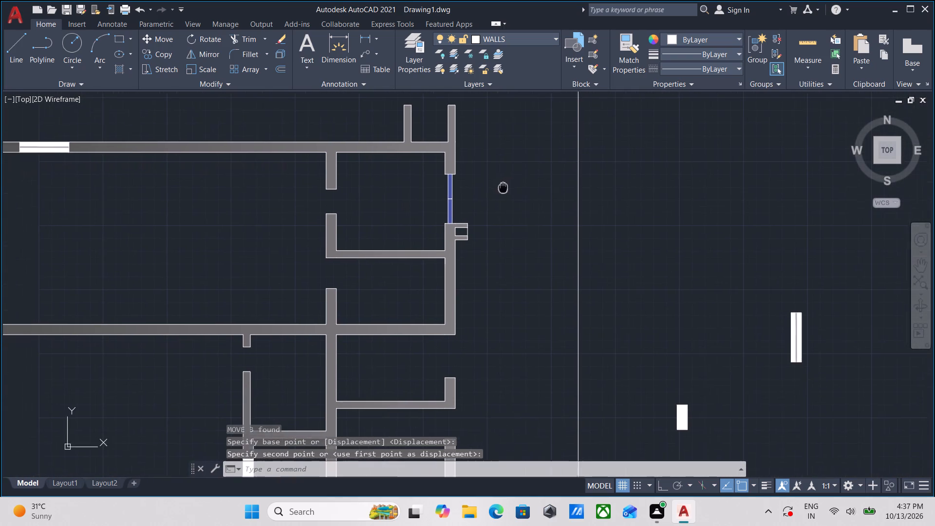
pyautogui.moveTo(505, 187); pyautogui.dragTo(509, 185, button='middle')
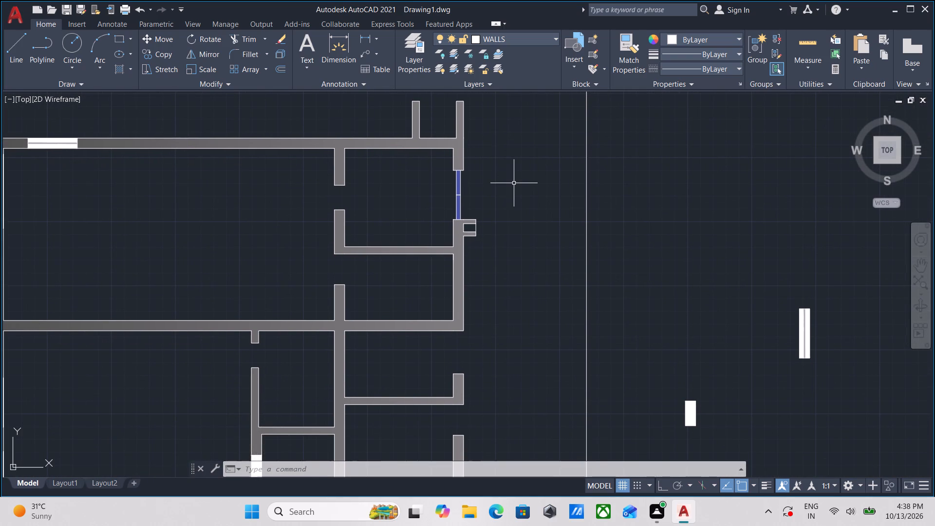
pyautogui.scroll(-1, 514, 183)
pyautogui.moveTo(514, 183); pyautogui.dragTo(521, 155, button='middle')
pyautogui.scroll(-1, 521, 155)
pyautogui.moveTo(521, 157); pyautogui.dragTo(544, 116, button='middle')
pyautogui.scroll(1, 397, 305)
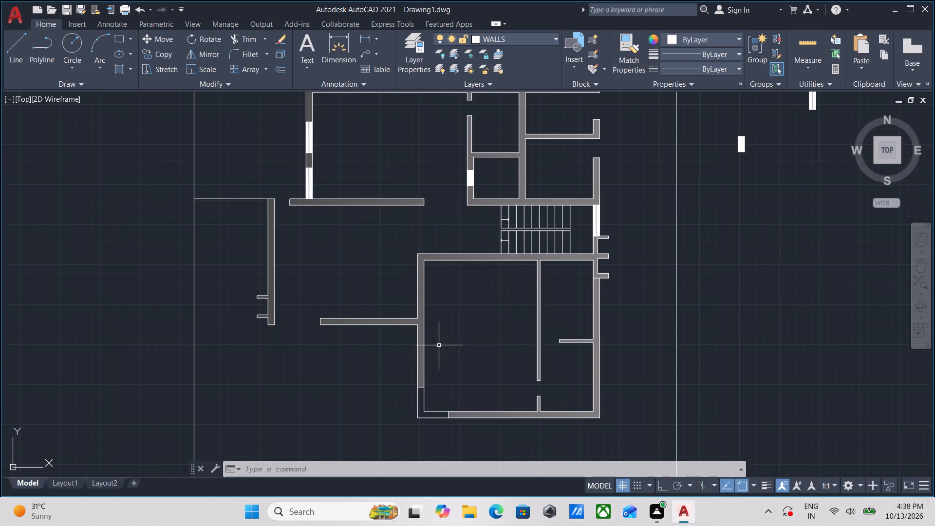
pyautogui.moveTo(439, 338); pyautogui.dragTo(423, 272, button='middle')
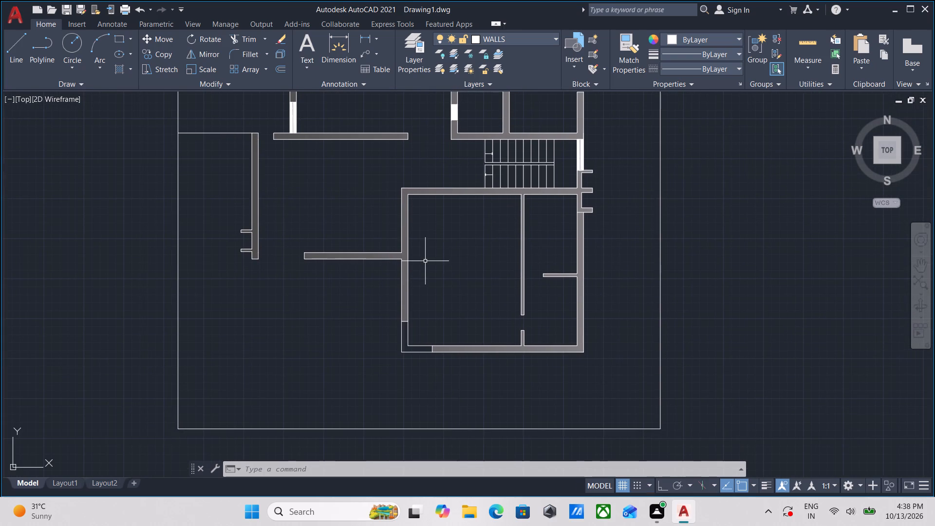
pyautogui.scroll(1, 599, 244)
pyautogui.moveTo(616, 239); pyautogui.dragTo(614, 306, button='middle')
pyautogui.scroll(2, 439, 249)
pyautogui.scroll(-2, 361, 314)
pyautogui.moveTo(358, 319); pyautogui.dragTo(445, 236, button='middle')
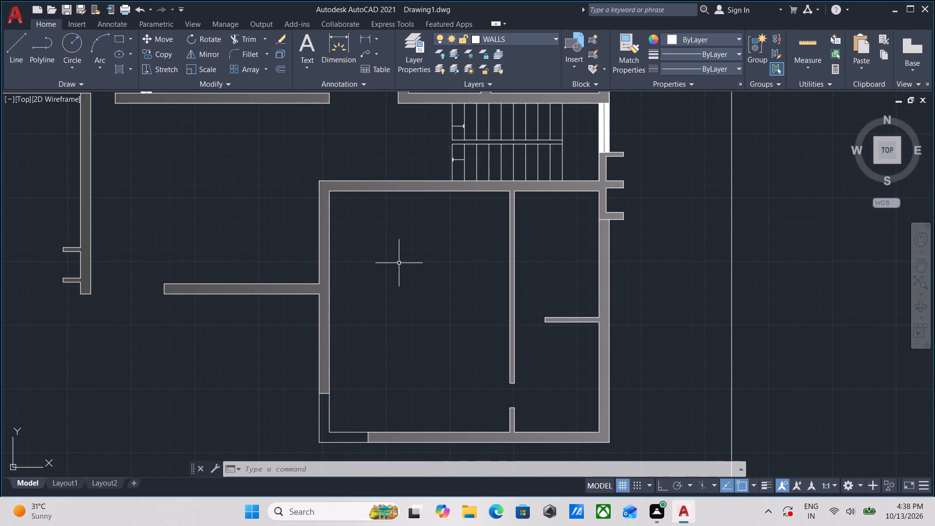
pyautogui.scroll(-1, 399, 263)
pyautogui.moveTo(399, 263); pyautogui.dragTo(448, 202, button='middle')
pyautogui.scroll(2, 391, 326)
pyautogui.moveTo(407, 289); pyautogui.dragTo(345, 343, button='middle')
pyautogui.moveTo(440, 289); pyautogui.dragTo(301, 301, button='middle')
pyautogui.scroll(-1, 505, 283)
pyautogui.moveTo(538, 275); pyautogui.dragTo(324, 276, button='middle')
pyautogui.moveTo(598, 258); pyautogui.dragTo(533, 261, button='middle')
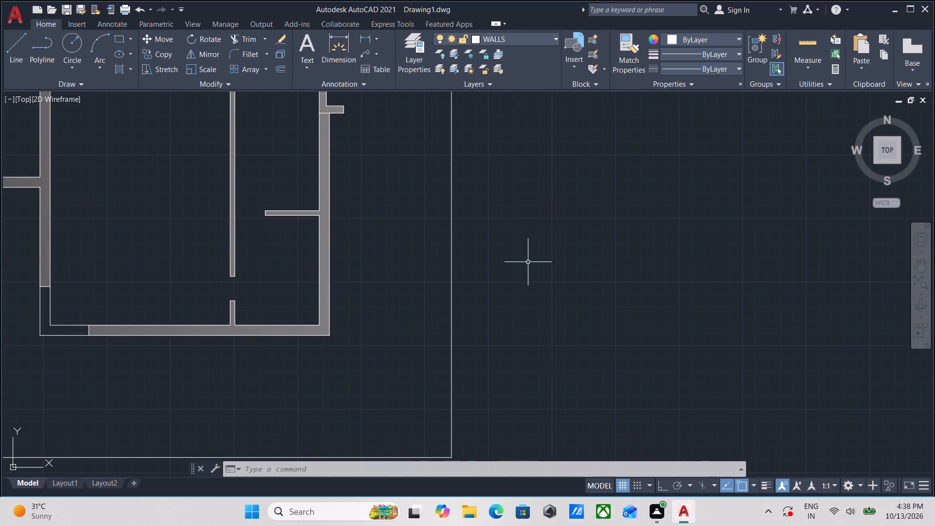
# Draw an L-shape in the empty space east of the plan with Ortho on: a line 4' down, continued 4' east.
pyautogui.press('l')
pyautogui.press('Return')
pyautogui.click(547, 188)
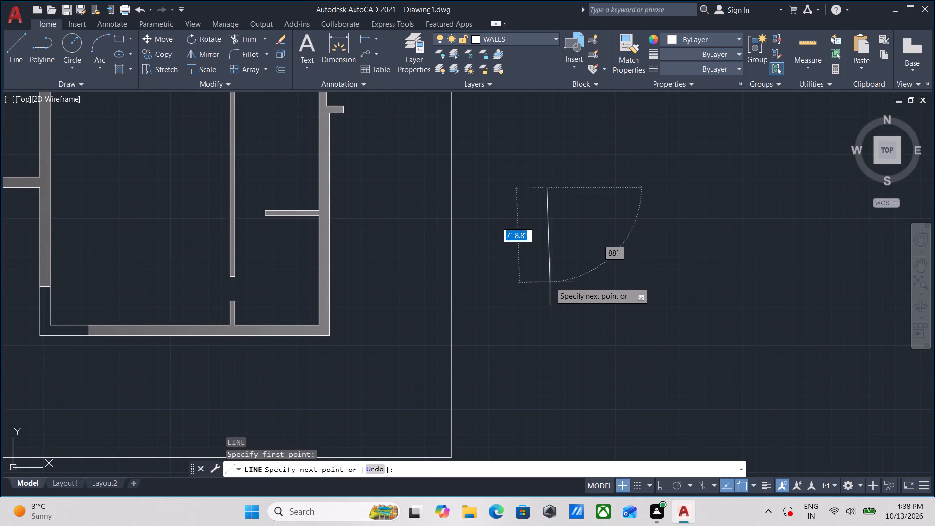
pyautogui.press('F8')
pyautogui.scroll(-1, 552, 267)
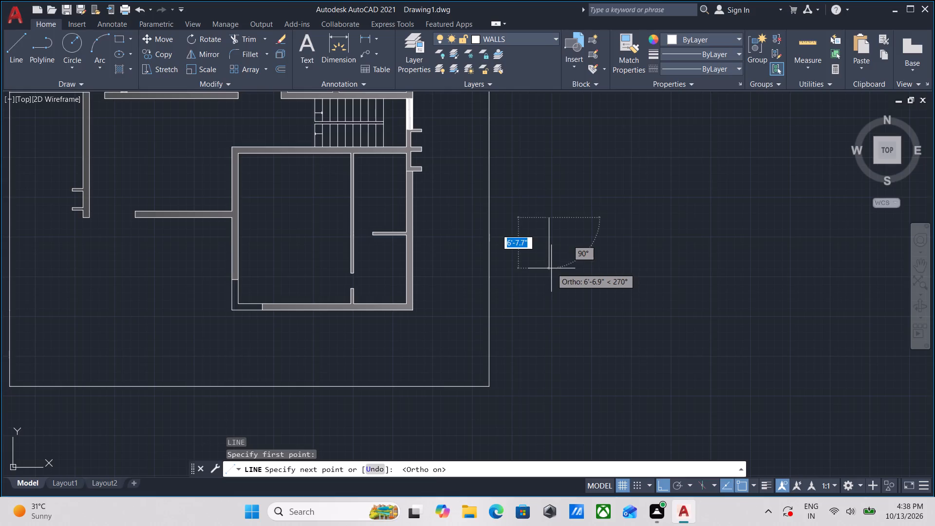
pyautogui.scroll(-1, 551, 268)
pyautogui.moveTo(551, 268); pyautogui.dragTo(596, 300, button='middle')
pyautogui.scroll(4, 596, 301)
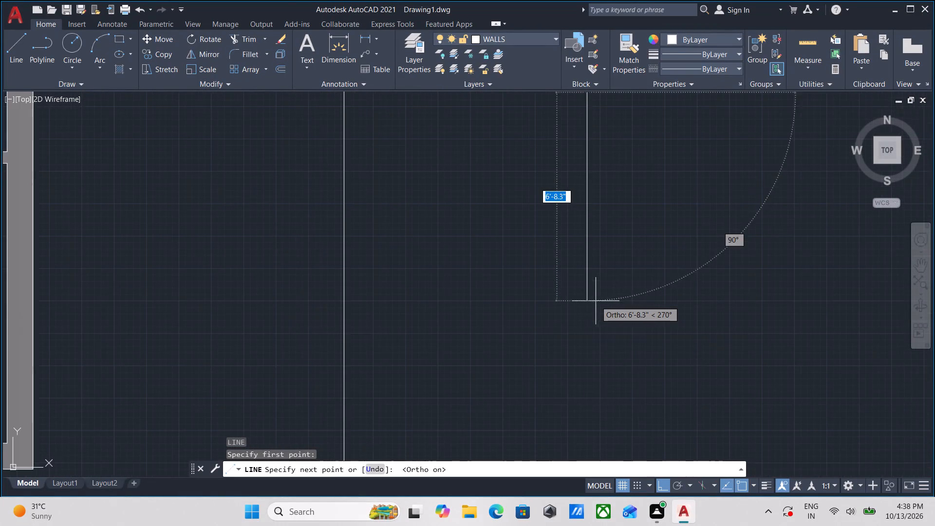
pyautogui.moveTo(576, 287); pyautogui.dragTo(582, 321, button='middle')
pyautogui.write("4'")
pyautogui.press('Return')
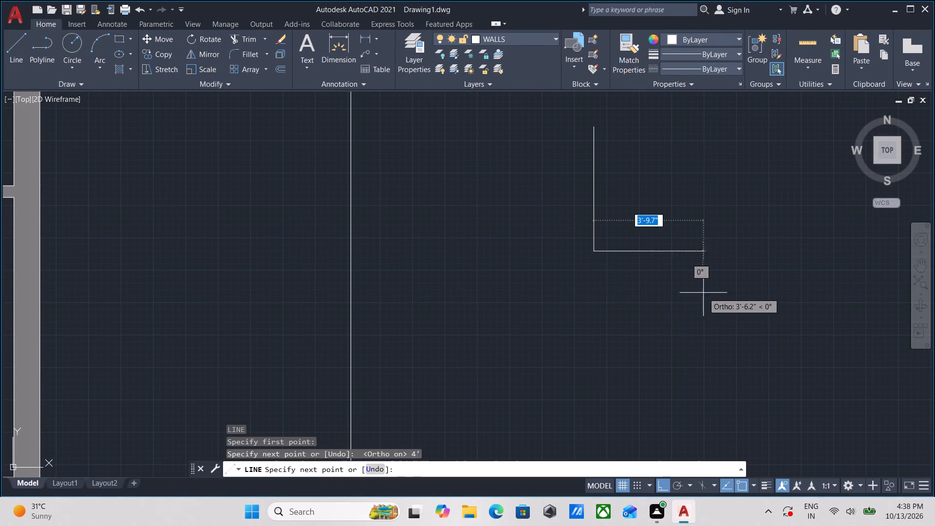
pyautogui.write("4'")
pyautogui.press('Return')
pyautogui.press('Escape')
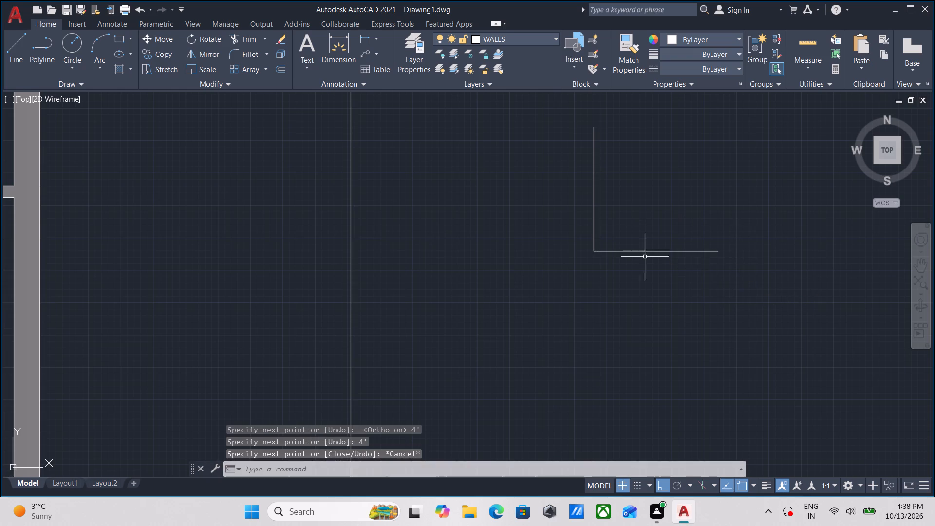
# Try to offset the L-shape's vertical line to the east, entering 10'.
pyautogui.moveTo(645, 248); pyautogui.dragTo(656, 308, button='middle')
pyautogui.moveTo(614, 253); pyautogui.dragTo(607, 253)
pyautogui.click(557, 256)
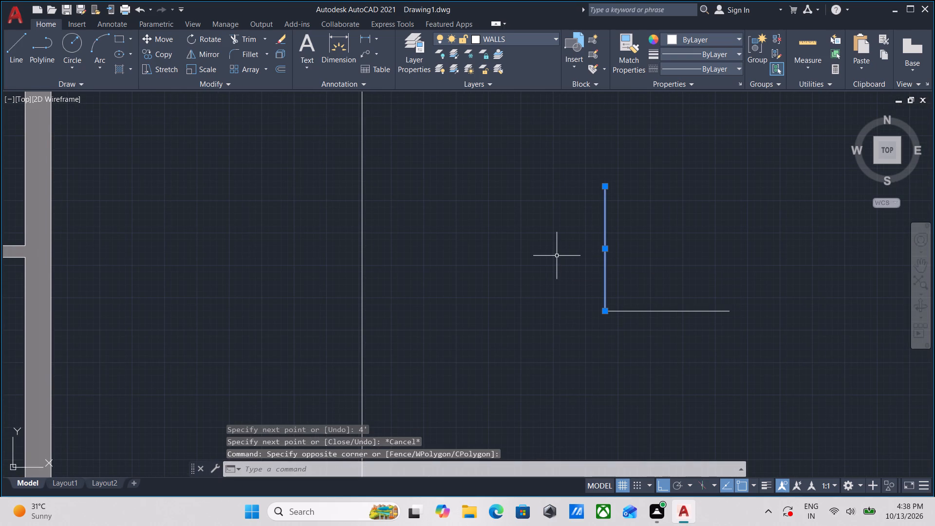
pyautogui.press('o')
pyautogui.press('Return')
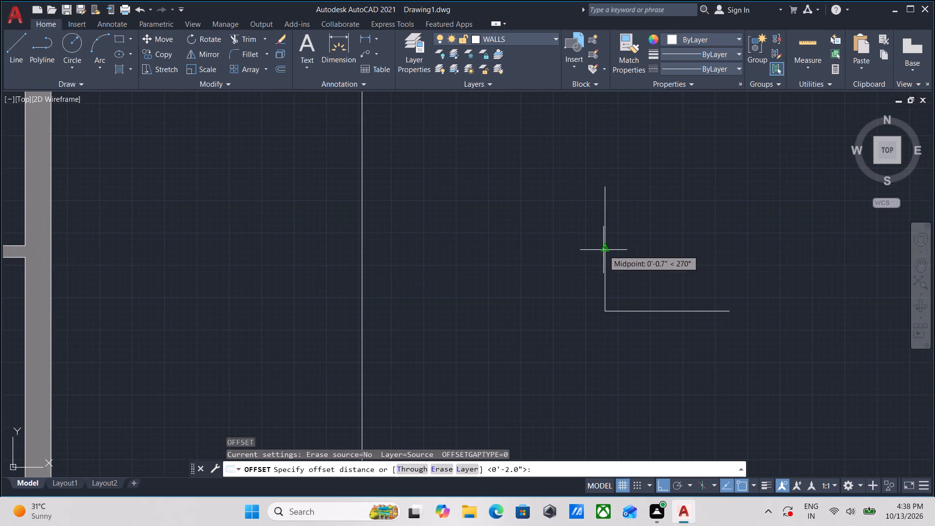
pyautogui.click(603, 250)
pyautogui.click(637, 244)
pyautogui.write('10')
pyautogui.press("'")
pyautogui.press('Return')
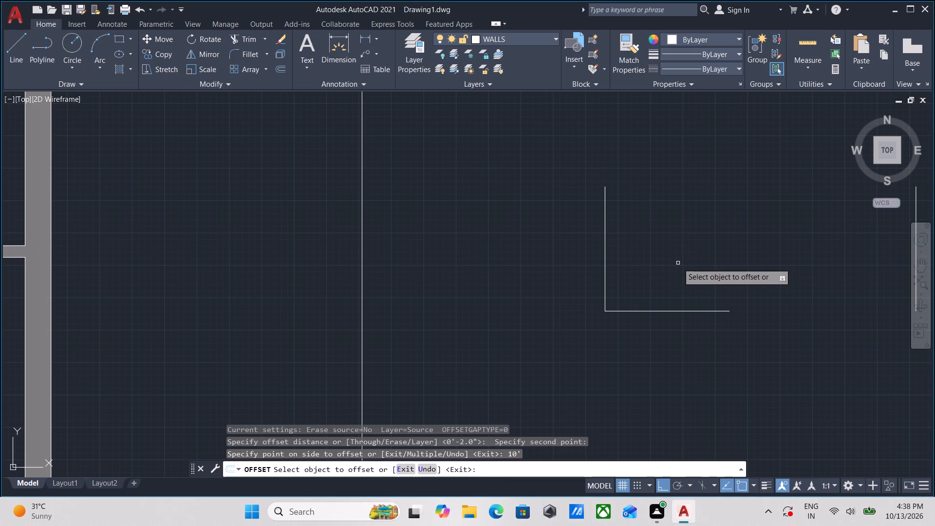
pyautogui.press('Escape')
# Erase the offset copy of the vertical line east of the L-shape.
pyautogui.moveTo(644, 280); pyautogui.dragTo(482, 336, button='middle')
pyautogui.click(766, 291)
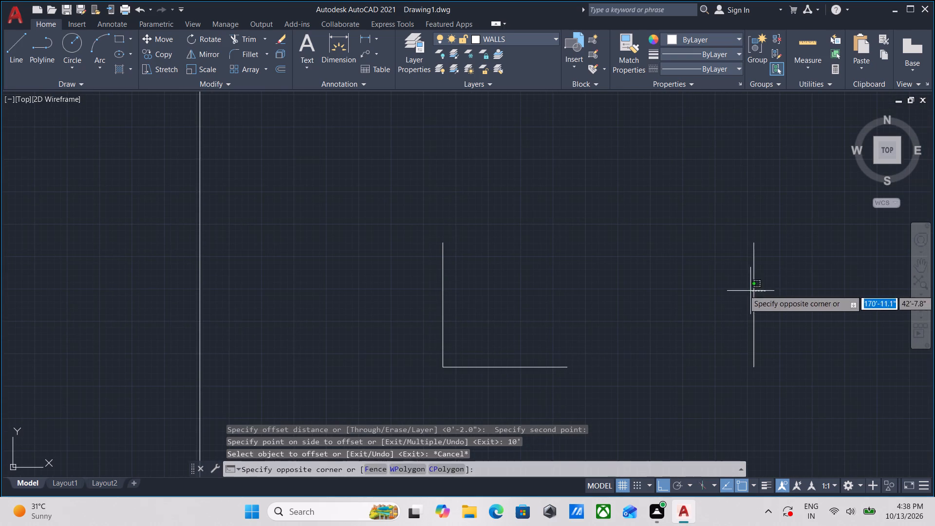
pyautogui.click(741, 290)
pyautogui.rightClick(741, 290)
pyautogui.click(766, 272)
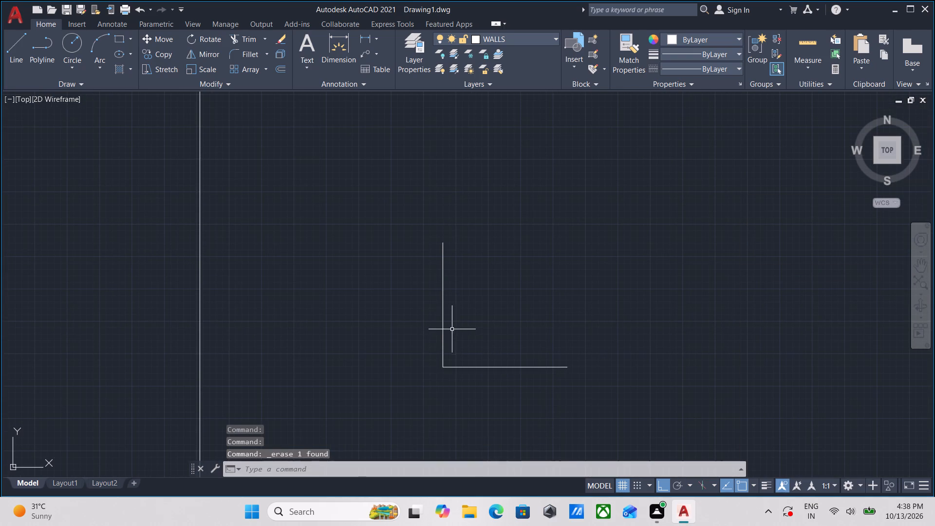
# Offset the L-shape's vertical line 10" to the east and its horizontal line 10" to the north.
pyautogui.click(452, 329)
pyautogui.click(398, 315)
pyautogui.press('o')
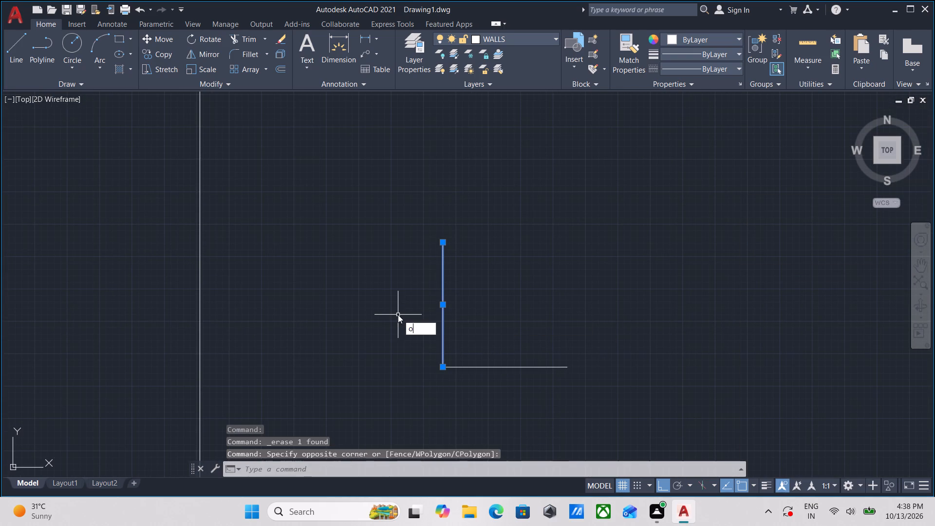
pyautogui.press('Return')
pyautogui.click(441, 298)
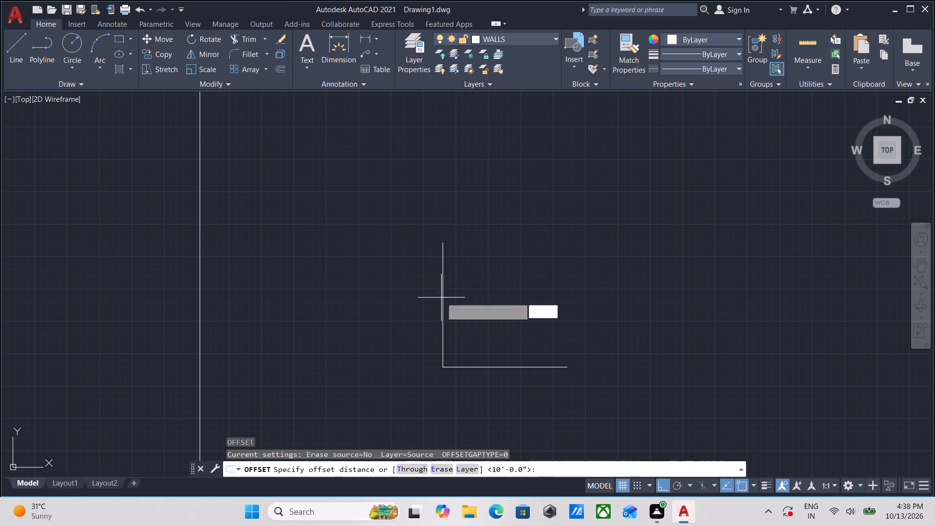
pyautogui.click(468, 297)
pyautogui.write('10')
pyautogui.hotkey('shift', '"')
pyautogui.press('Return')
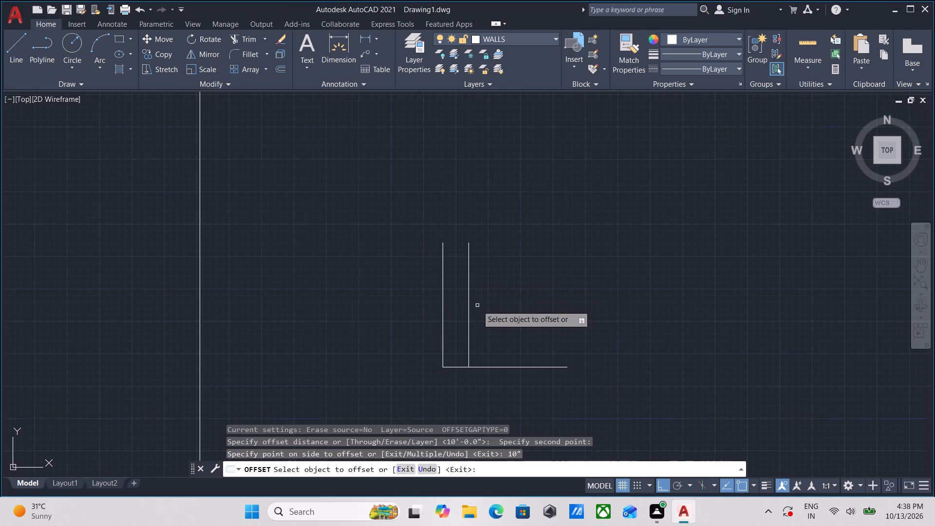
pyautogui.click(497, 368)
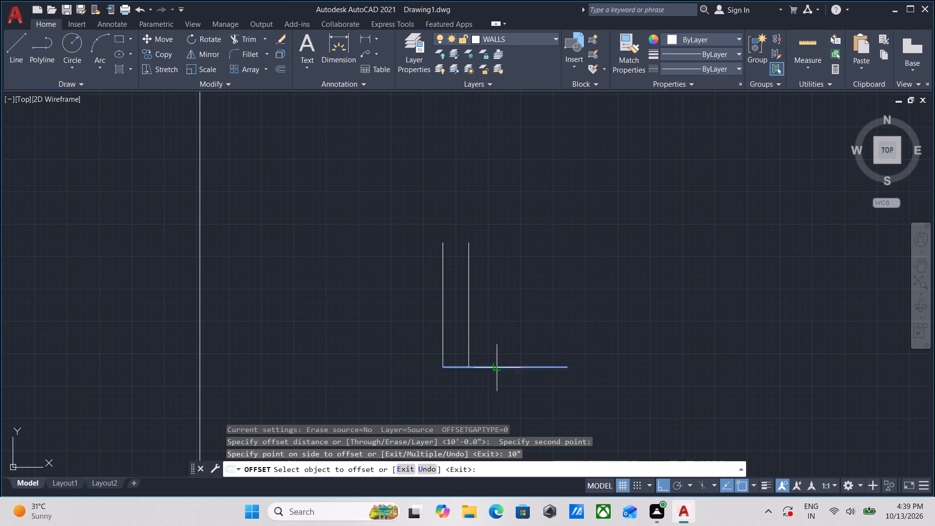
pyautogui.write('10')
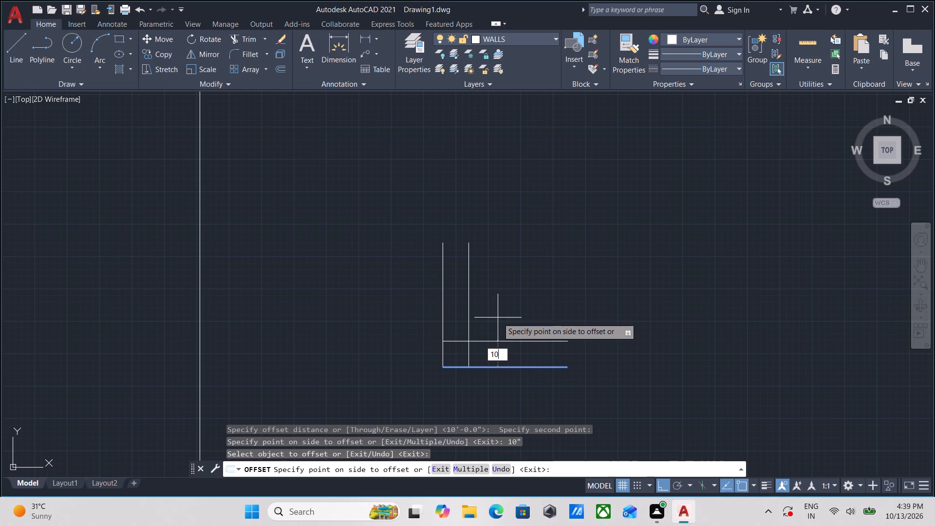
pyautogui.hotkey('shift', '"')
pyautogui.press('Return')
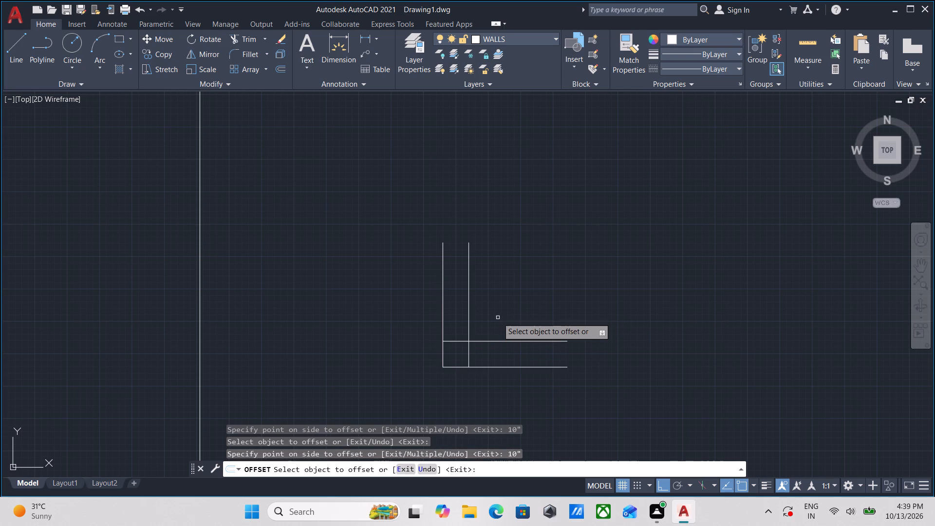
pyautogui.press('Escape')
# Close the open east and north ends of the double-line L-shape with short lines between the endpoints.
pyautogui.scroll(2, 513, 320)
pyautogui.moveTo(513, 320); pyautogui.dragTo(526, 296, button='middle')
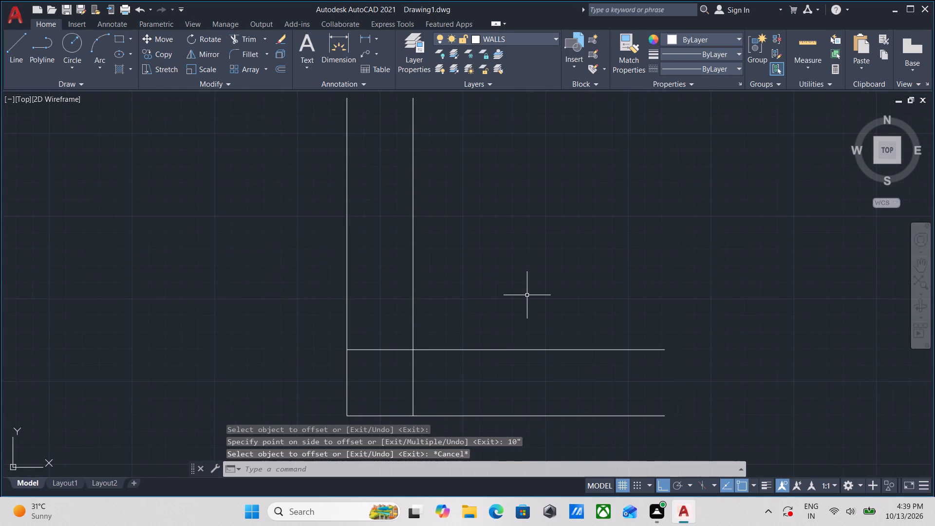
pyautogui.press('l')
pyautogui.press('Return')
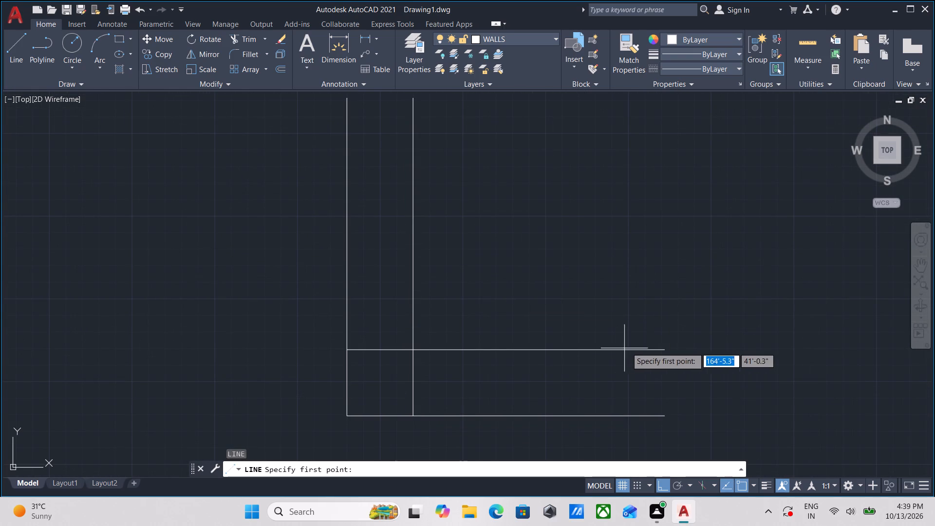
pyautogui.click(664, 347)
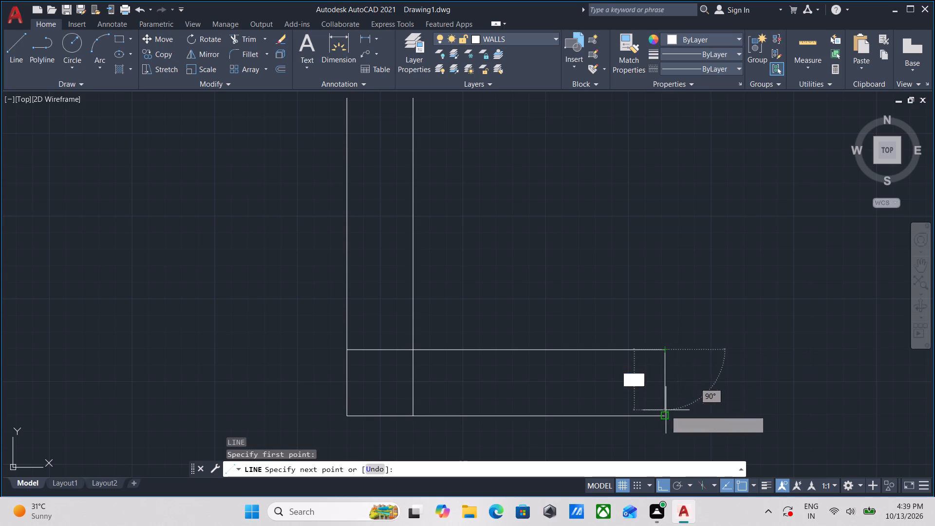
pyautogui.click(666, 412)
pyautogui.press('Escape')
pyautogui.moveTo(577, 248); pyautogui.dragTo(596, 343, button='middle')
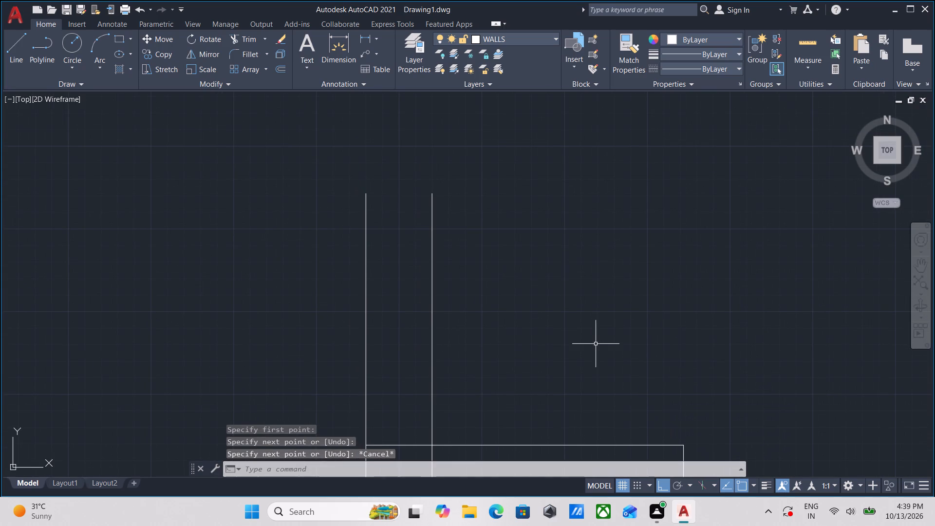
pyautogui.press('l')
pyautogui.press('Return')
pyautogui.moveTo(541, 267); pyautogui.dragTo(605, 326, button='middle')
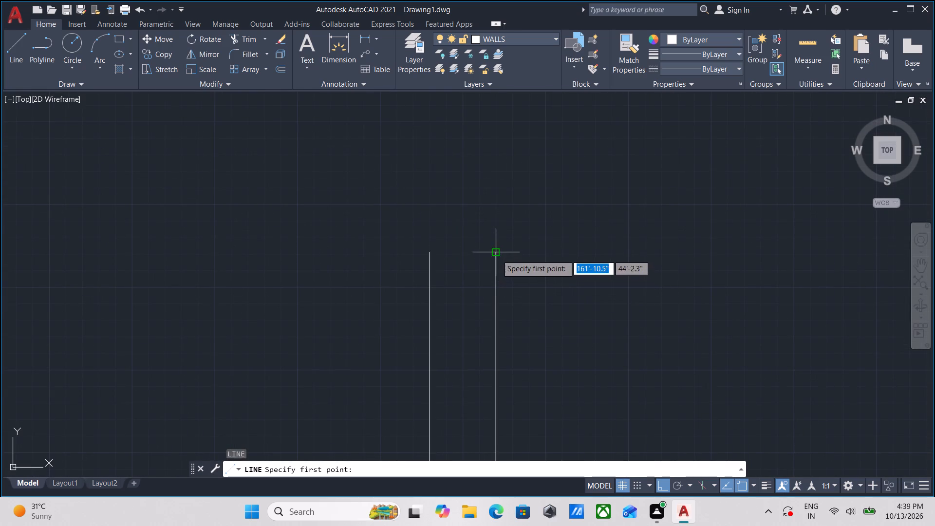
pyautogui.click(497, 255)
pyautogui.click(429, 255)
pyautogui.press('Escape')
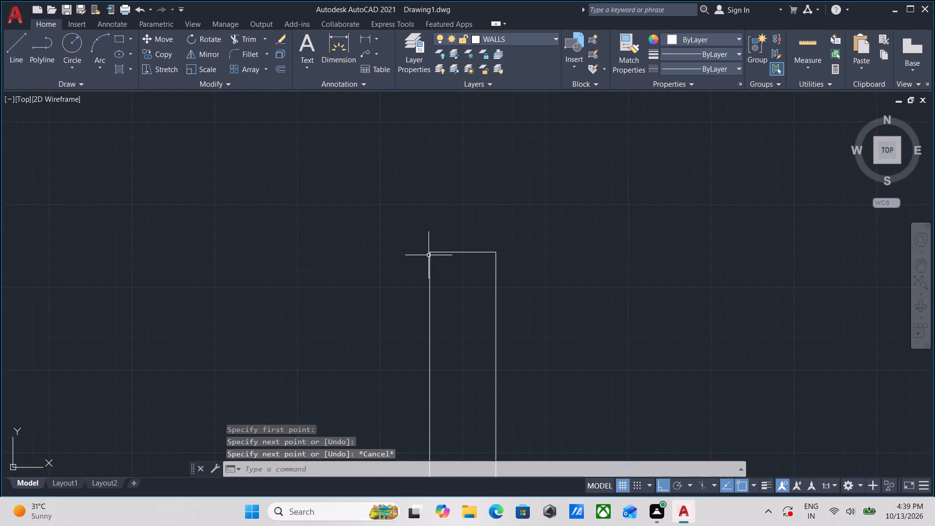
# Trim the overlapping line segments inside the L-shape's southwest corner to leave a clean L outline.
pyautogui.scroll(-1, 457, 339)
pyautogui.moveTo(457, 340); pyautogui.dragTo(477, 175, button='middle')
pyautogui.scroll(1, 490, 310)
pyautogui.moveTo(466, 288); pyautogui.dragTo(469, 297, button='middle')
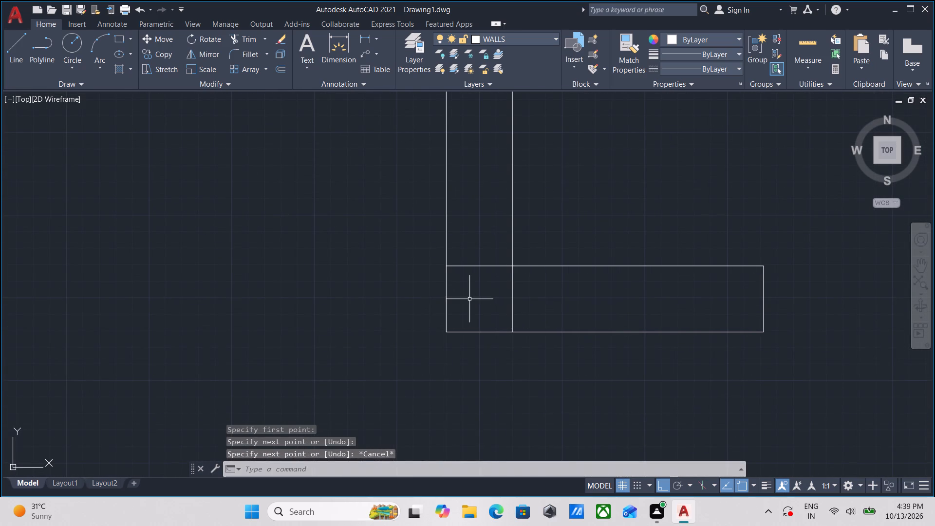
pyautogui.write('tr')
pyautogui.press('Return')
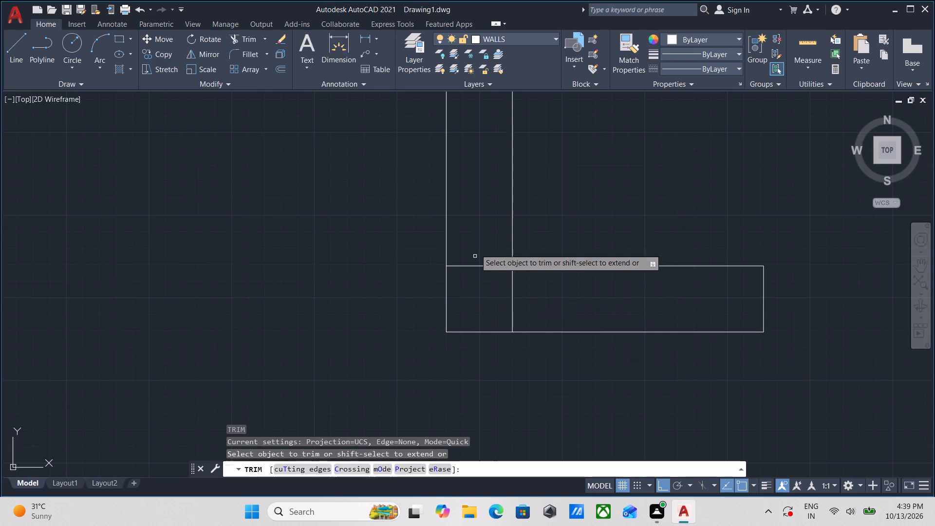
pyautogui.click(475, 233)
pyautogui.click(485, 301)
pyautogui.click(481, 296)
pyautogui.click(563, 292)
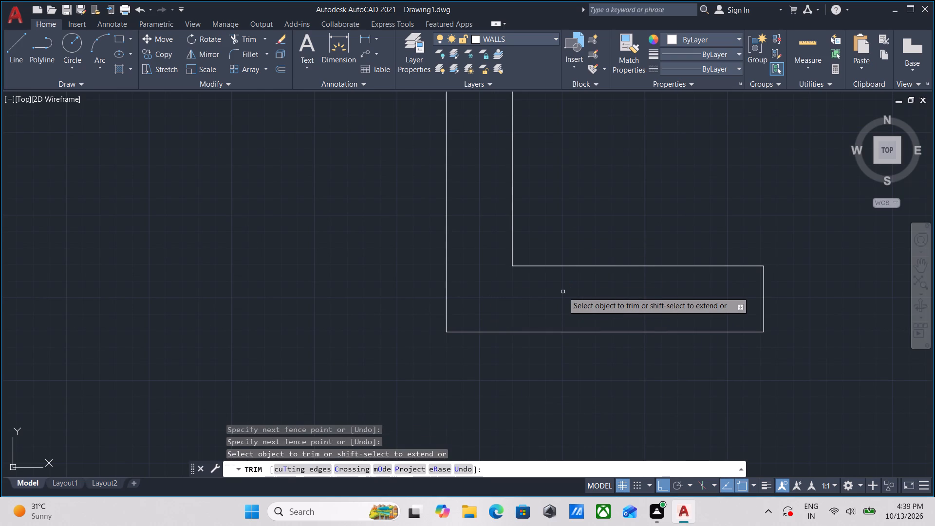
pyautogui.press('Escape')
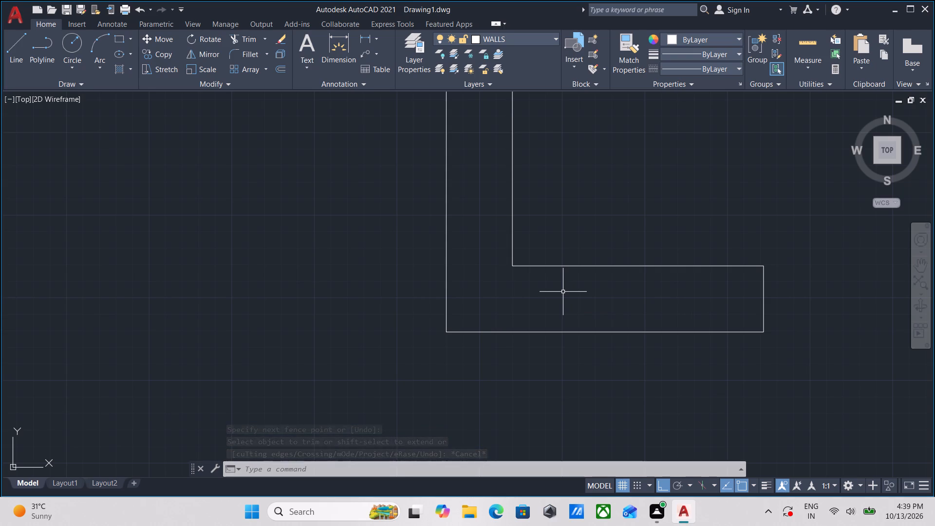
# Draw a centerline from the midpoint of the L-shape's north end straight down about 3'-5" into the corner.
pyautogui.scroll(-2, 563, 292)
pyautogui.moveTo(563, 292); pyautogui.dragTo(563, 329, button='middle')
pyautogui.scroll(2, 535, 240)
pyautogui.middleClick(504, 259)
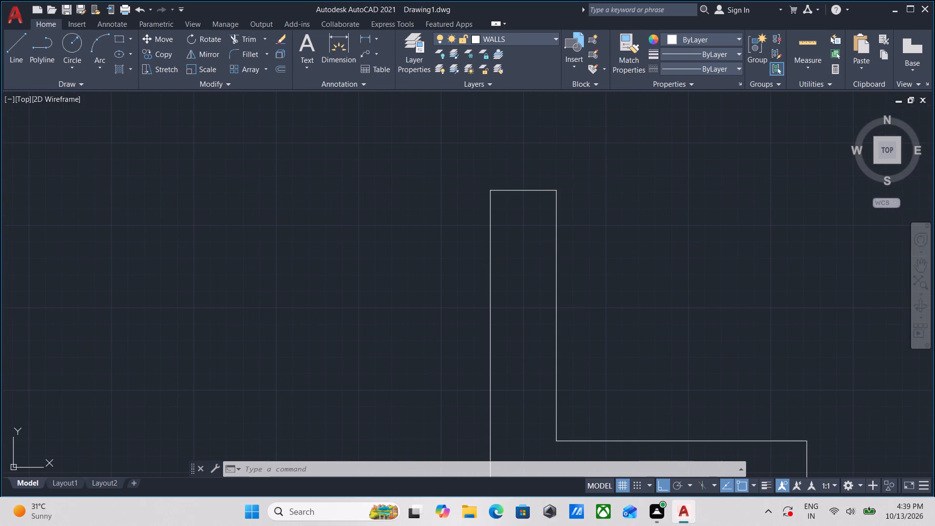
pyautogui.press('l')
pyautogui.press('Return')
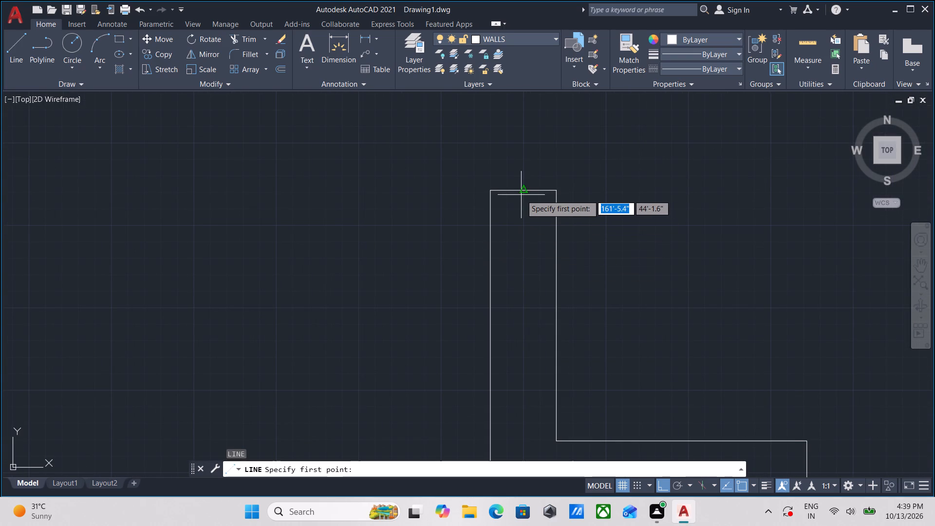
pyautogui.click(524, 192)
pyautogui.moveTo(530, 336); pyautogui.dragTo(521, 165, button='middle')
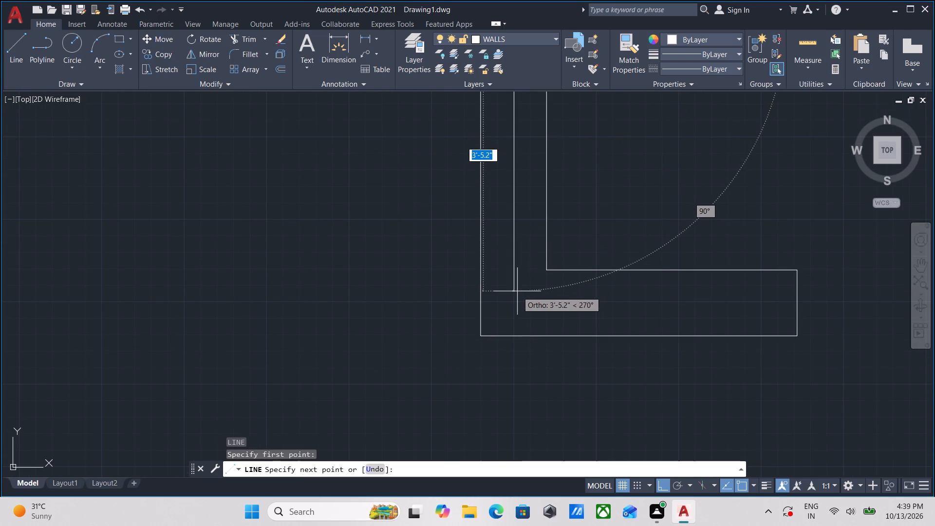
pyautogui.click(517, 291)
pyautogui.press('Escape')
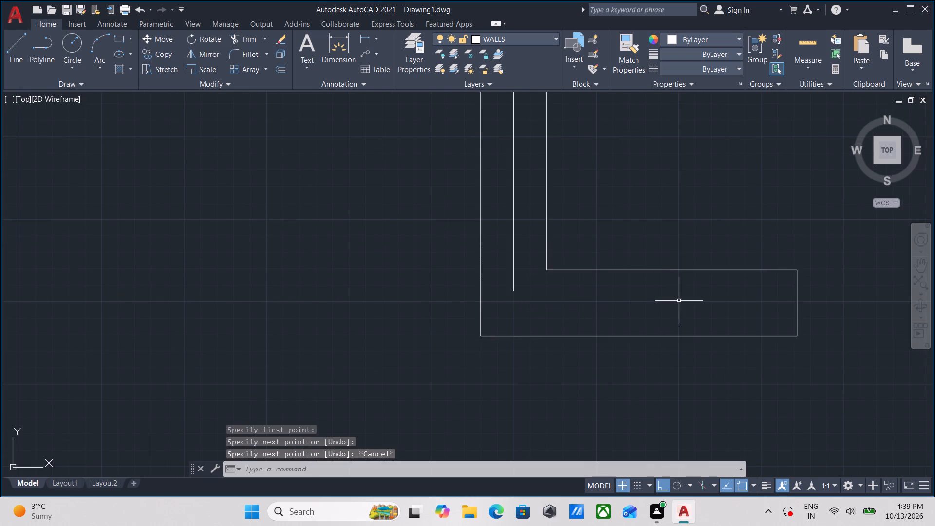
# Draw a line from the midpoint of the L-shape's east end west below the vertical centerline, then up to its lower endpoint.
pyautogui.press('l')
pyautogui.press('Return')
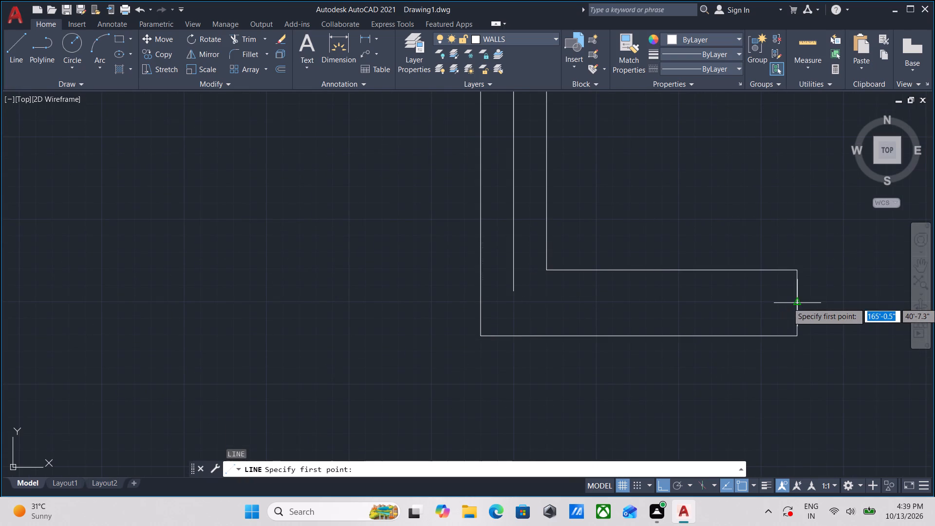
pyautogui.click(798, 302)
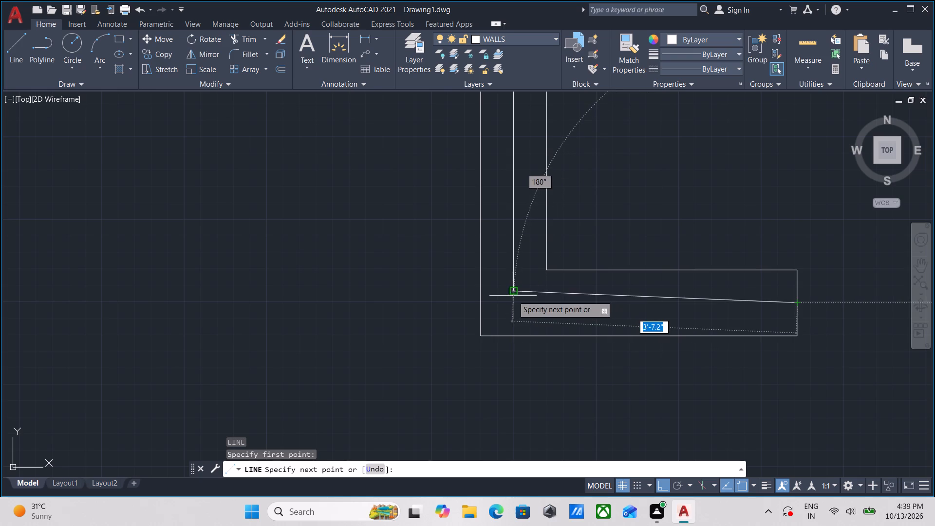
pyautogui.click(515, 305)
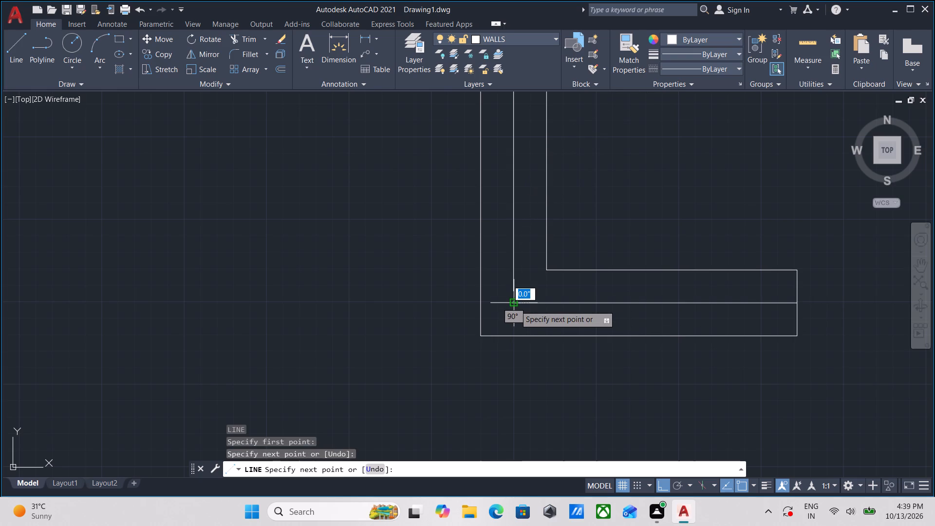
pyautogui.scroll(2, 515, 305)
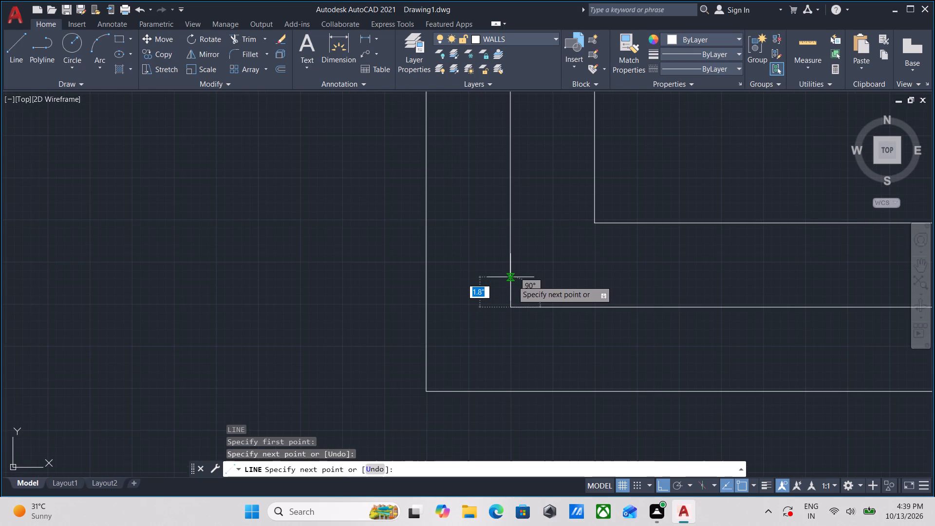
pyautogui.scroll(3, 512, 284)
pyautogui.click(508, 259)
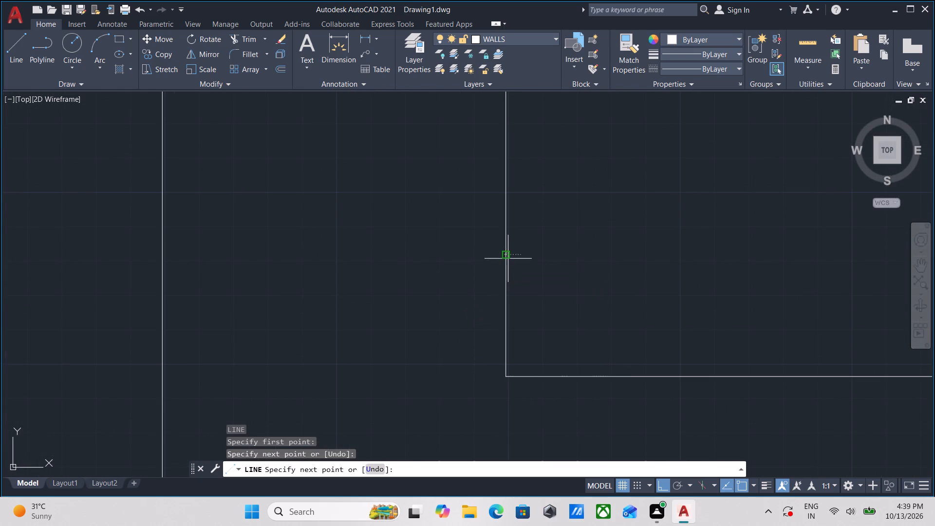
pyautogui.press('Escape')
# Join the L-shape's three centerline segments into a single polyline.
pyautogui.scroll(-3, 508, 259)
pyautogui.moveTo(519, 260); pyautogui.dragTo(520, 309, button='middle')
pyautogui.moveTo(564, 357); pyautogui.dragTo(556, 351)
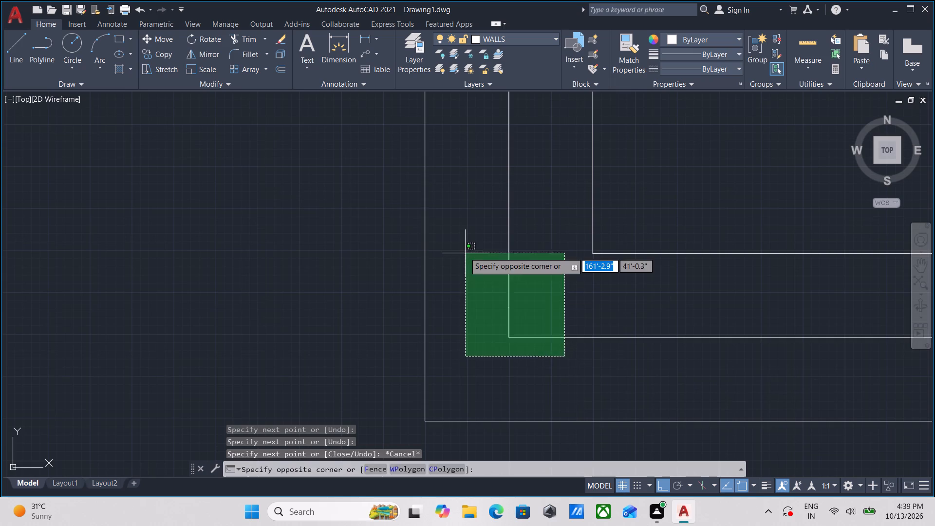
pyautogui.click(465, 252)
pyautogui.scroll(-1, 508, 258)
pyautogui.moveTo(508, 258); pyautogui.dragTo(501, 304, button='middle')
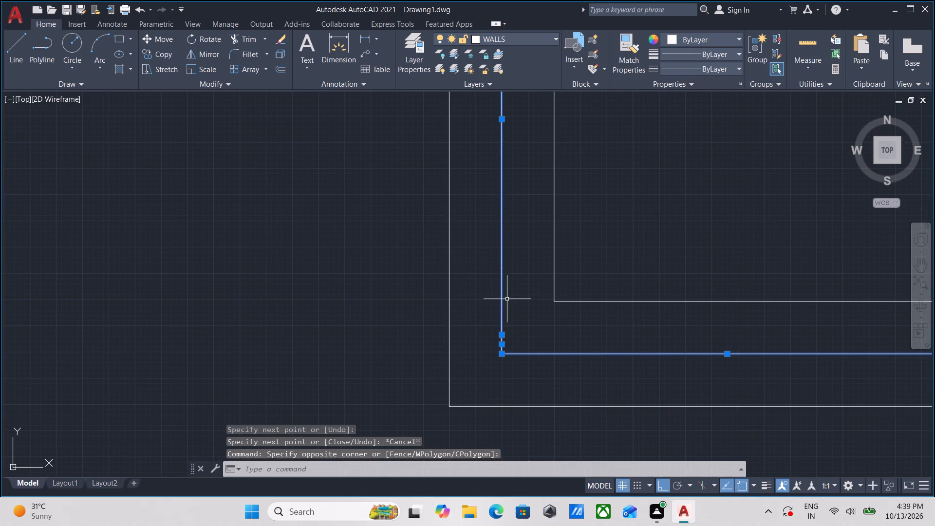
pyautogui.write('join')
pyautogui.press('Return')
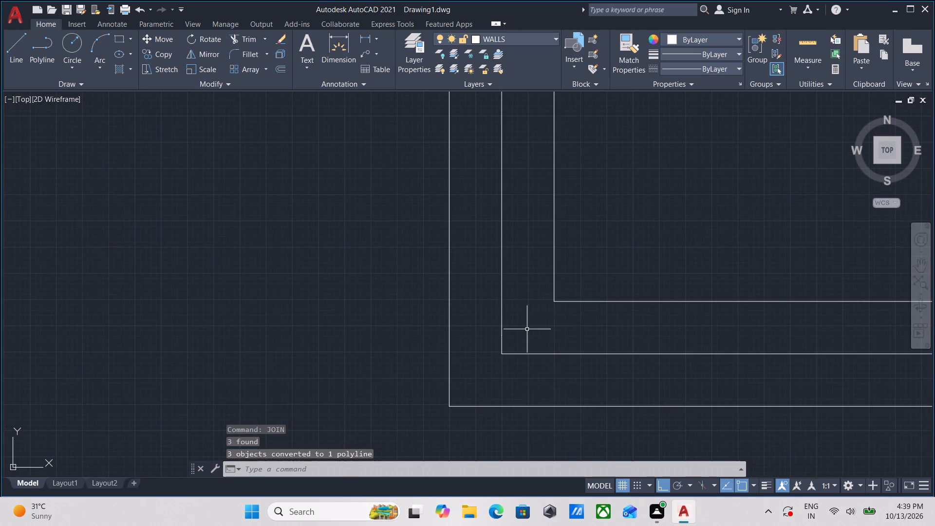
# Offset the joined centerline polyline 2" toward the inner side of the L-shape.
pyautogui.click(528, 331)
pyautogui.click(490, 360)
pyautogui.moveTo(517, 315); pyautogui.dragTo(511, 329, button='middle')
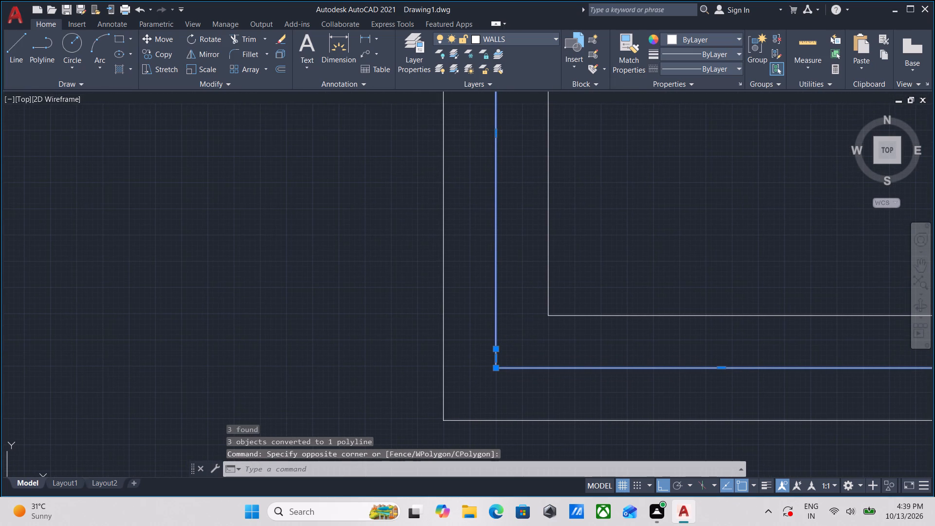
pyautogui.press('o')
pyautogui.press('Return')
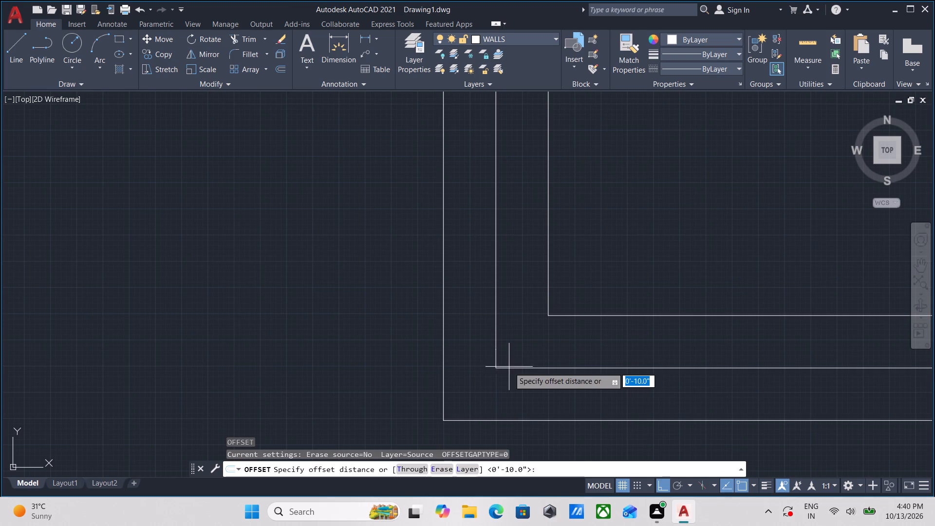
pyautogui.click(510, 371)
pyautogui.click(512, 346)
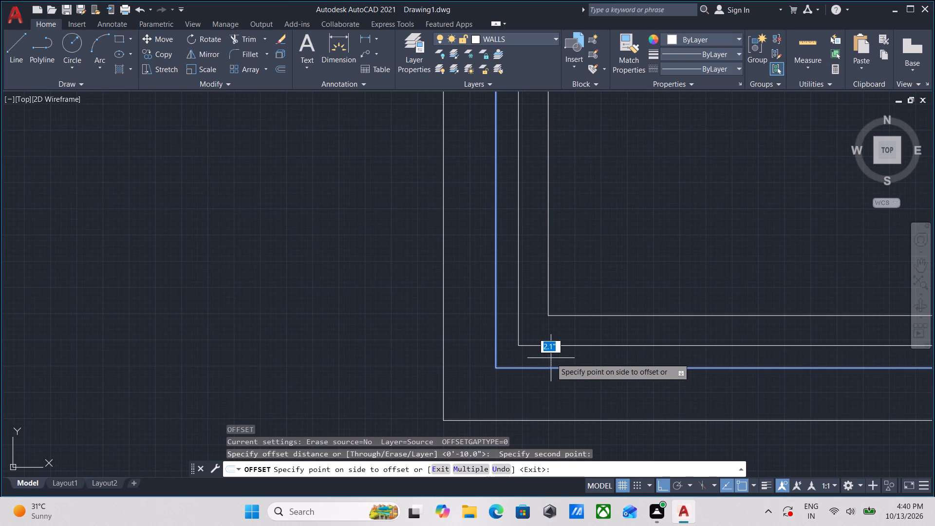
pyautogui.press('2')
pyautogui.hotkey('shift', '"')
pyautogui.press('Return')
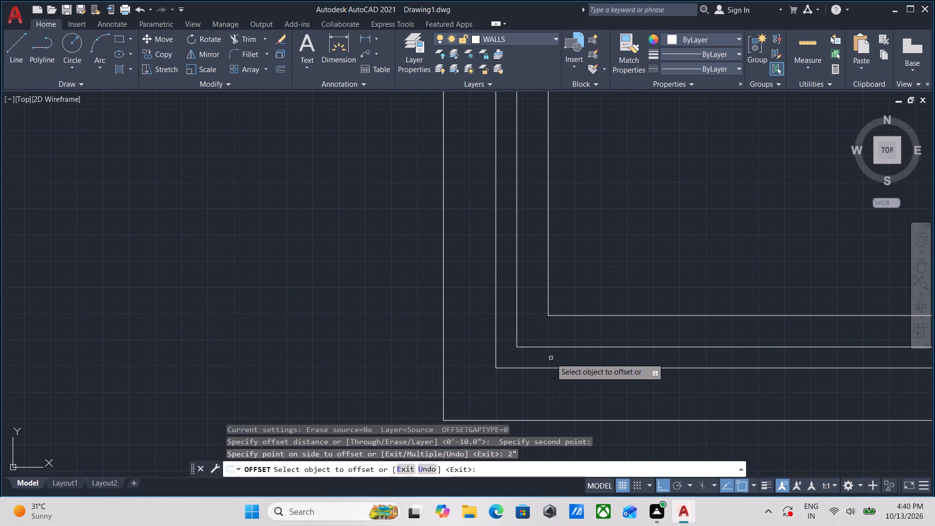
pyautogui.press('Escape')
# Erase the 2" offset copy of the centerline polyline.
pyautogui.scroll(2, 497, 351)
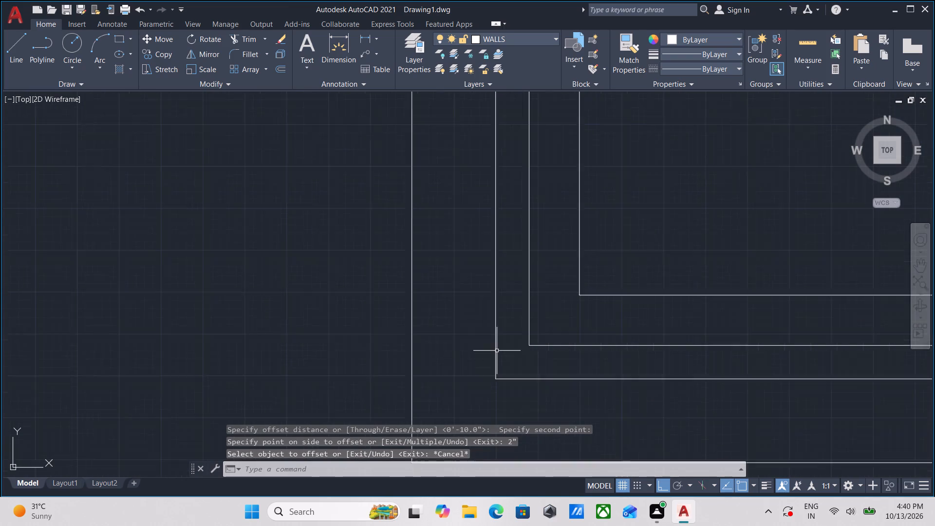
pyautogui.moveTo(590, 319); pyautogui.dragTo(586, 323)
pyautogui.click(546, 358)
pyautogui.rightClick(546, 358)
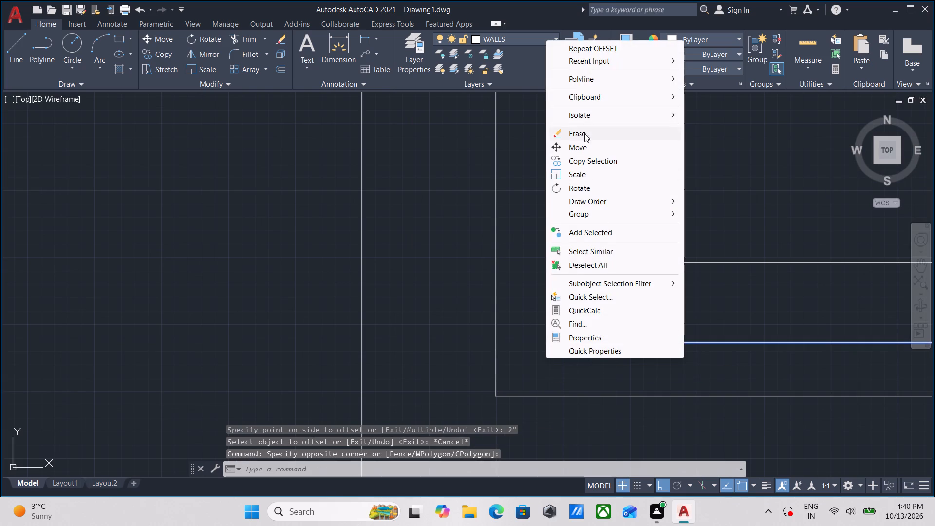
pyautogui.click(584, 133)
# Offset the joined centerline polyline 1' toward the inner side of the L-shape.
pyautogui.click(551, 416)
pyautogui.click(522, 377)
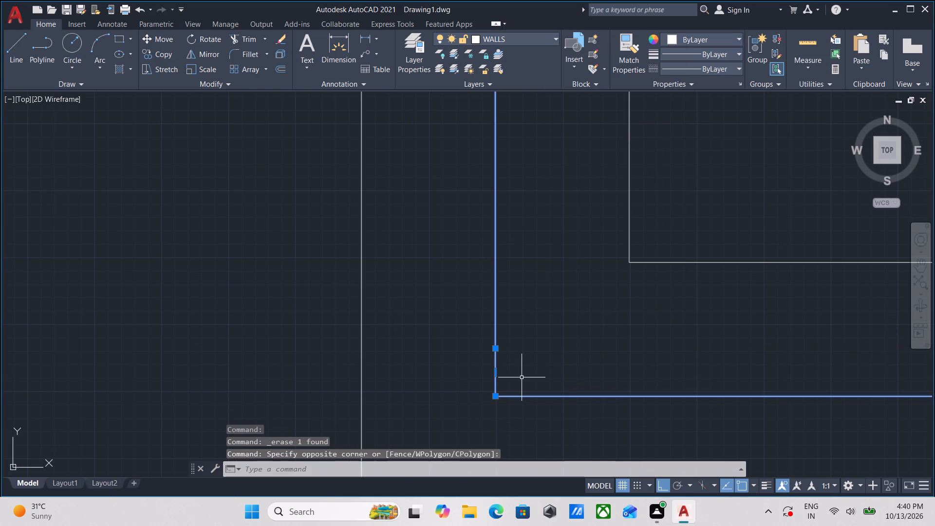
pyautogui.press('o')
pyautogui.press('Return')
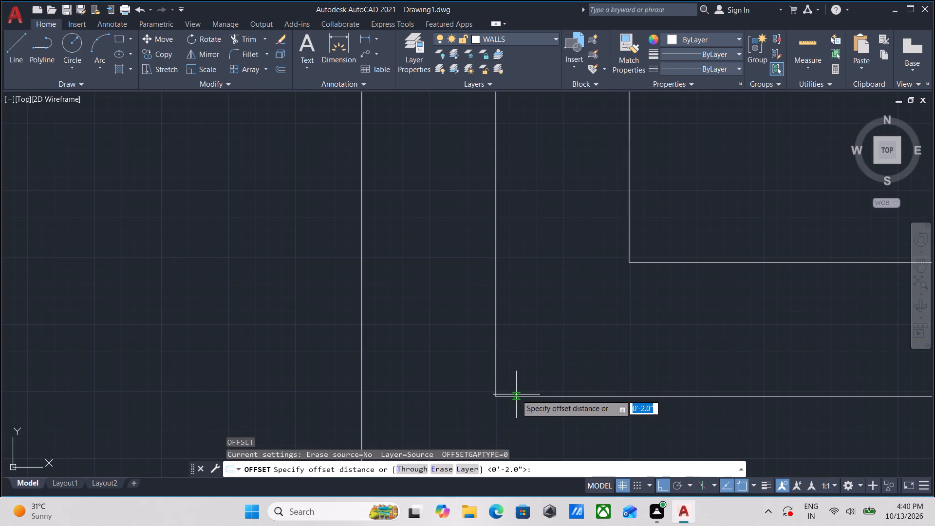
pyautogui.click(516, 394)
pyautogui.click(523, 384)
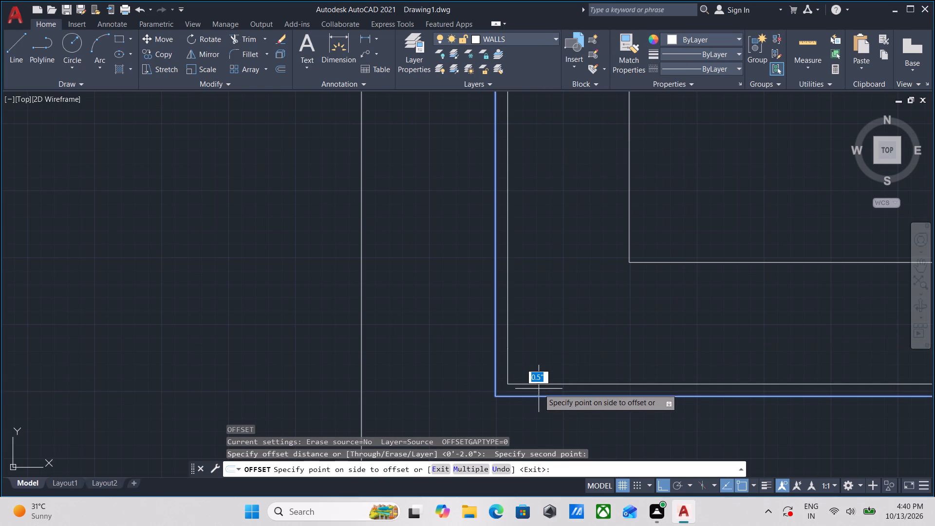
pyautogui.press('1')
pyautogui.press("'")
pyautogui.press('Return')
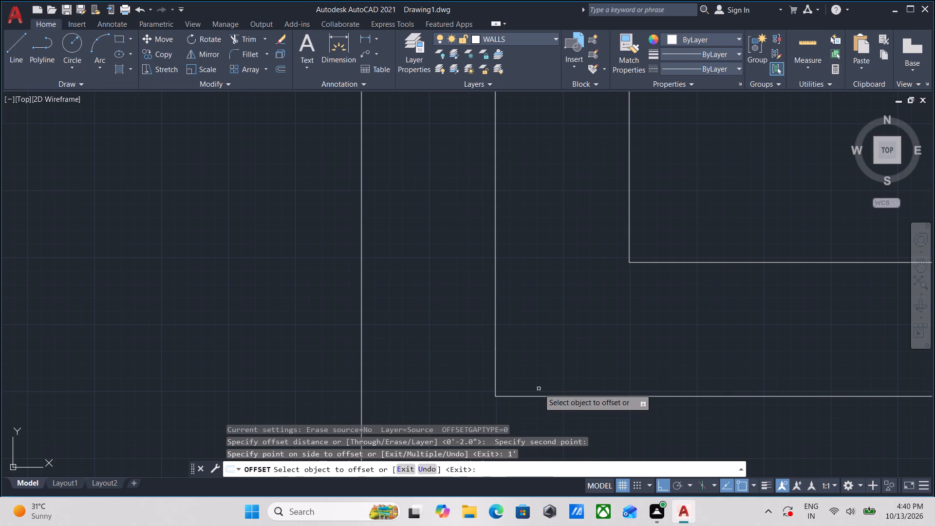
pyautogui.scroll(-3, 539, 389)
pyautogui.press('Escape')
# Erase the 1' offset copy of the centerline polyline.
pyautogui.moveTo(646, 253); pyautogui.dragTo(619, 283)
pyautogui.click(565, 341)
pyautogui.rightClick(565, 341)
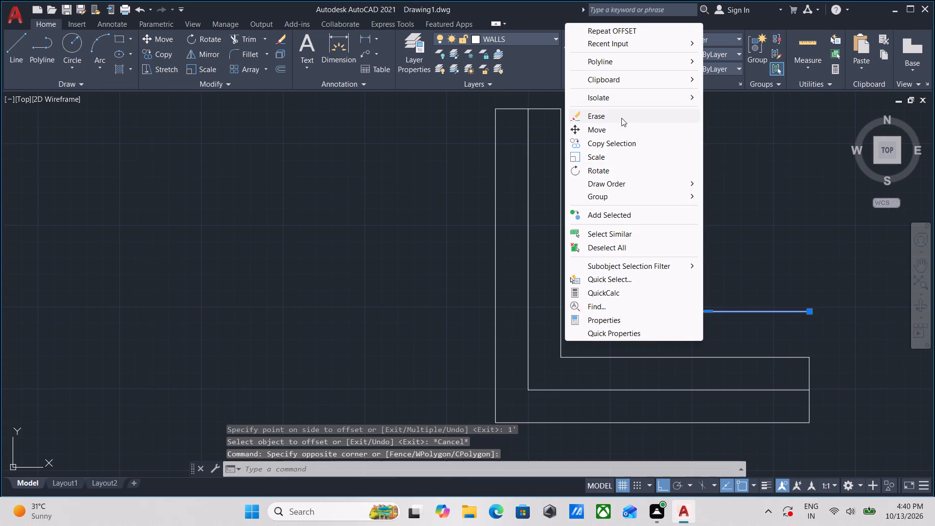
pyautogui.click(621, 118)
# Offset the joined centerline polyline 1" toward the inner side of the L-shape.
pyautogui.middleClick(535, 437)
pyautogui.scroll(2, 535, 437)
pyautogui.moveTo(538, 357); pyautogui.dragTo(518, 325)
pyautogui.click(487, 276)
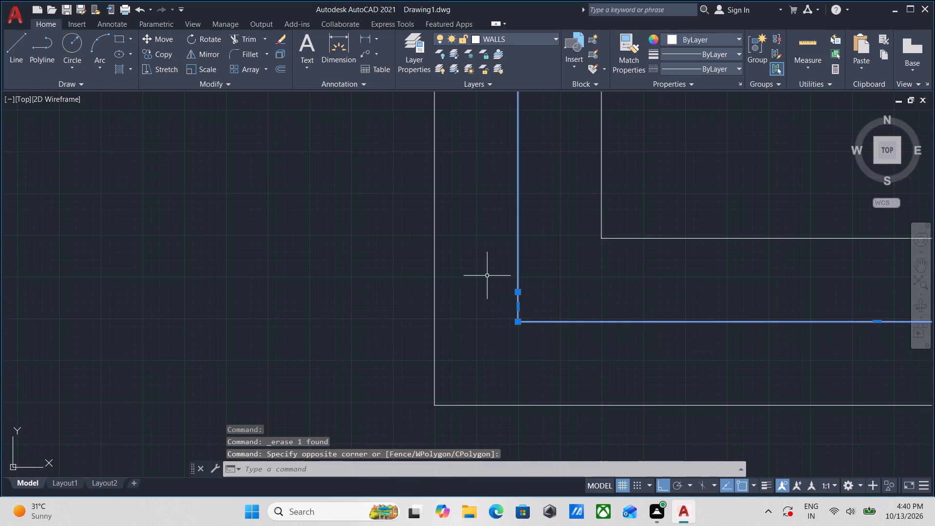
pyautogui.press('o')
pyautogui.press('Return')
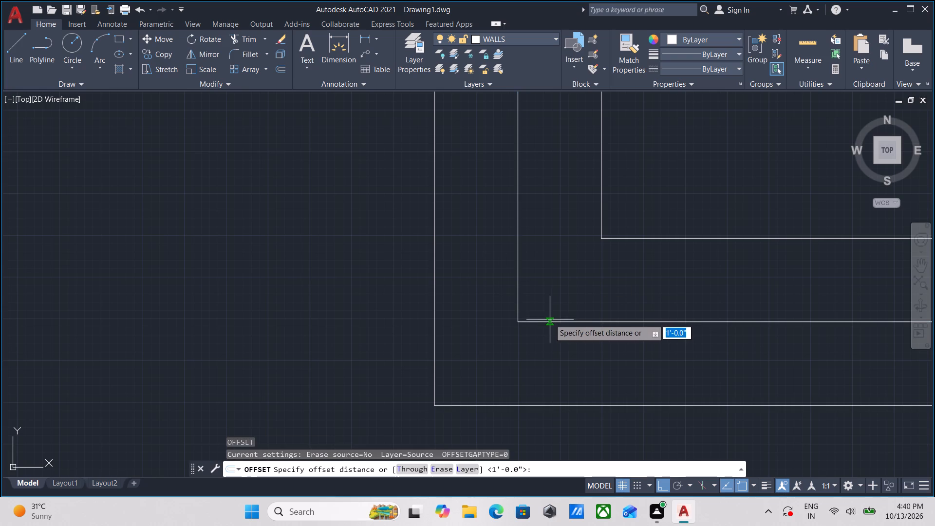
pyautogui.click(547, 319)
pyautogui.click(554, 298)
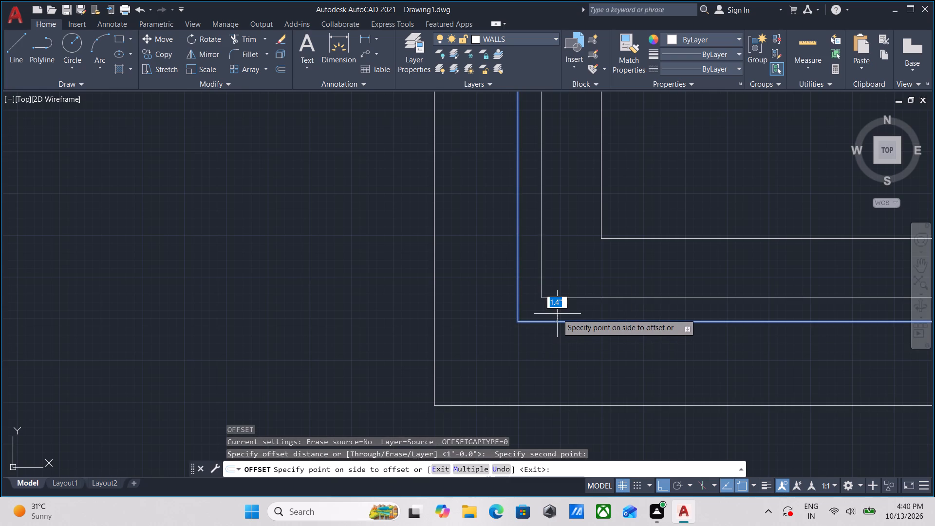
pyautogui.press('1')
pyautogui.hotkey('shift', '"')
pyautogui.press('Return')
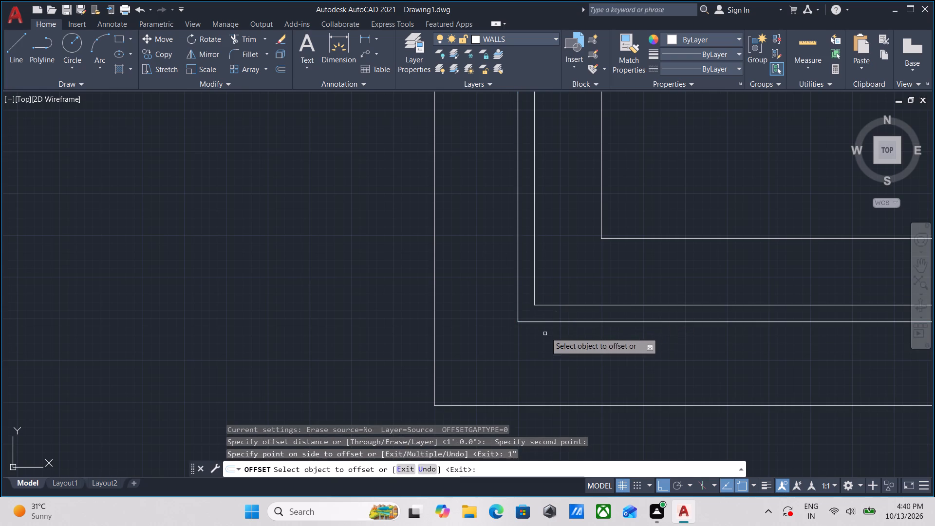